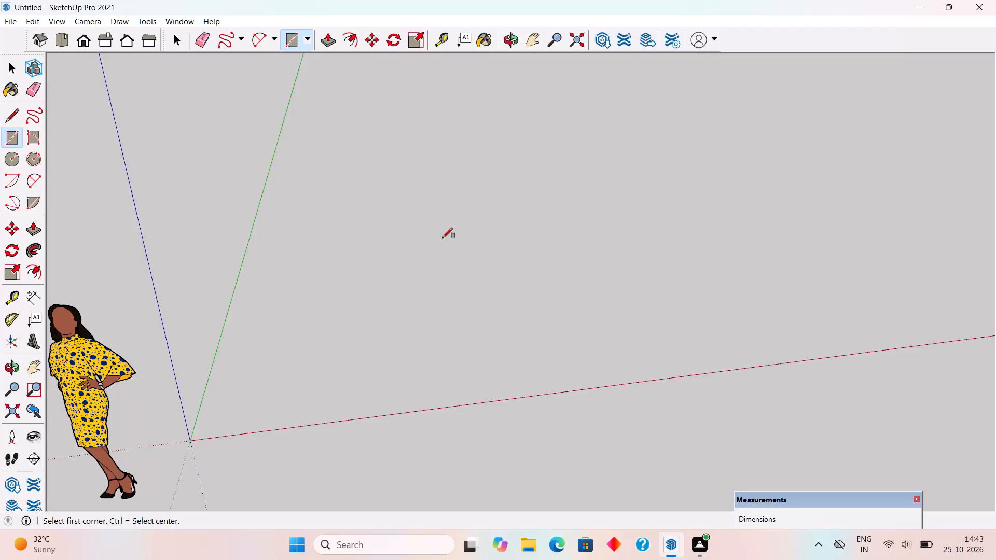
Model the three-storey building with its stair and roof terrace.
Draw a ground-plane rectangle about 14' 3" by 18' 7" near the origin, between the red and green axes.
{"action": "left_click", "coordinate": [282, 206]}
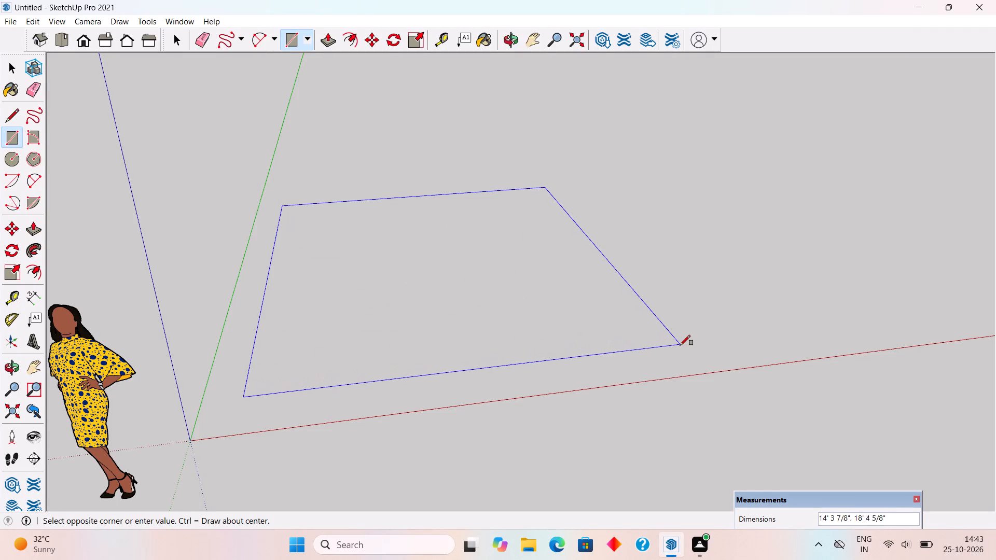
{"action": "left_click", "coordinate": [681, 348]}
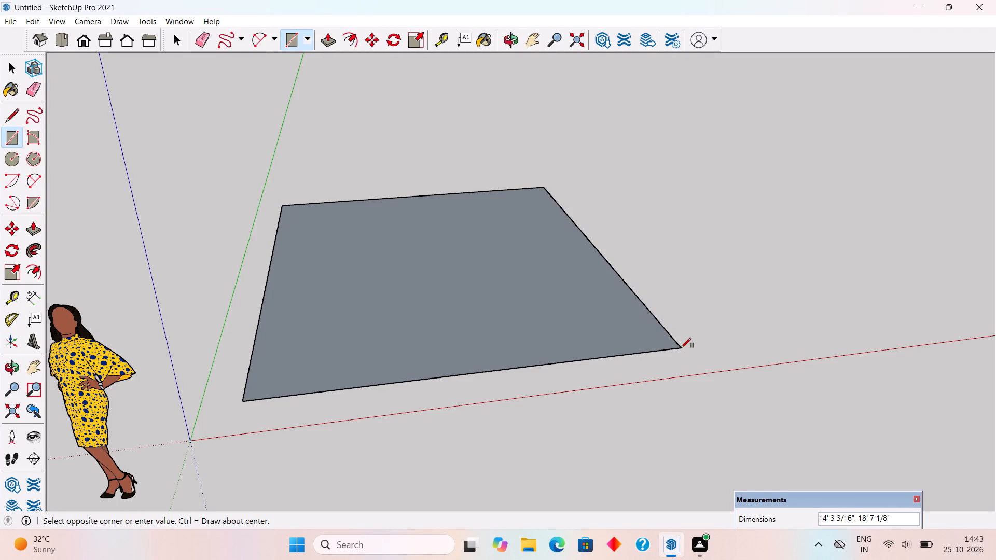
Push/Pull the rectangle upward 6" to form a slab.
{"action": "key", "text": "p"}
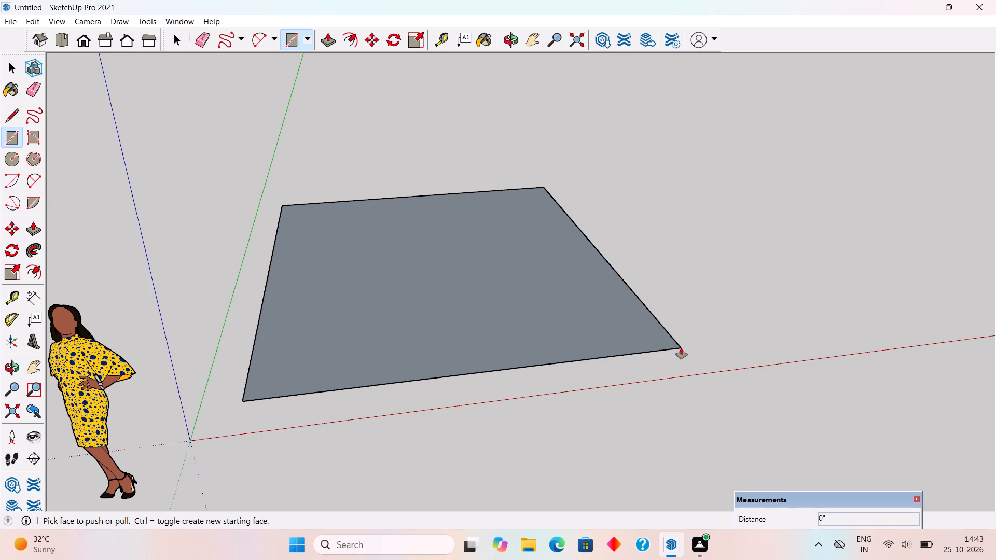
{"action": "left_click", "coordinate": [645, 341]}
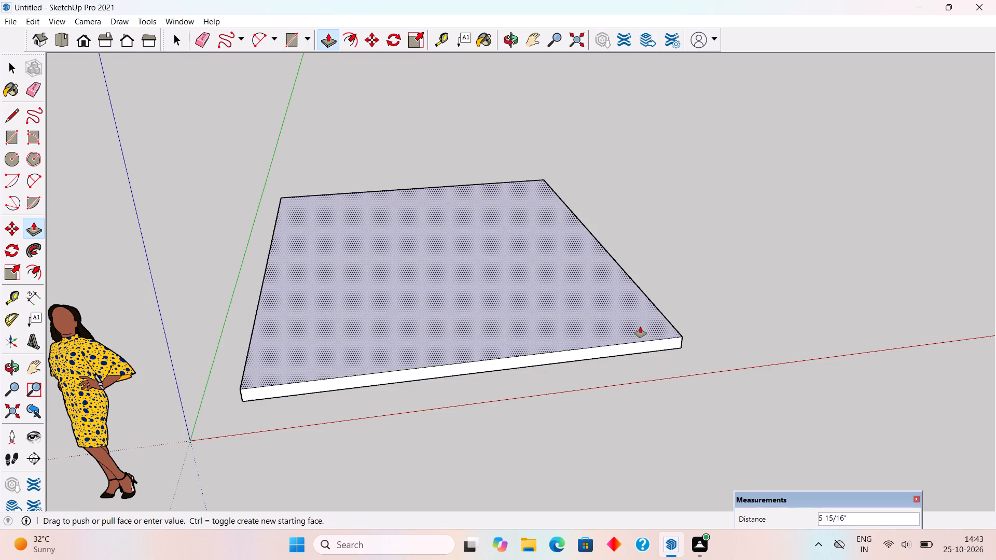
{"action": "type", "text": "6\""}
{"action": "key", "text": "Return"}
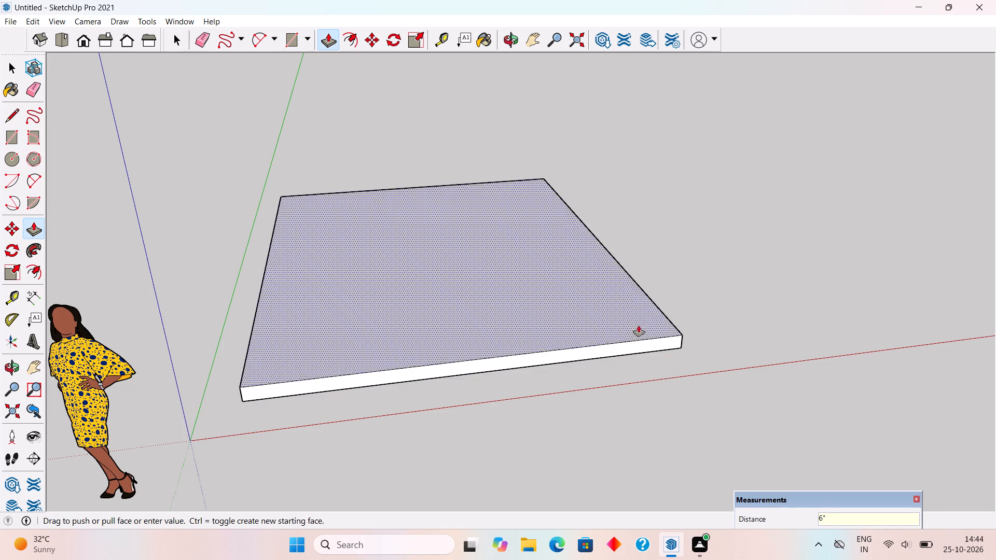
Extend the slab's far side faces outward with Push/Pull, about 6' along the red axis and about 3' 6" along the green axis.
{"action": "middle_click_drag", "start_coordinate": [752, 381], "coordinate": [473, 361]}
{"action": "left_click", "coordinate": [517, 352]}
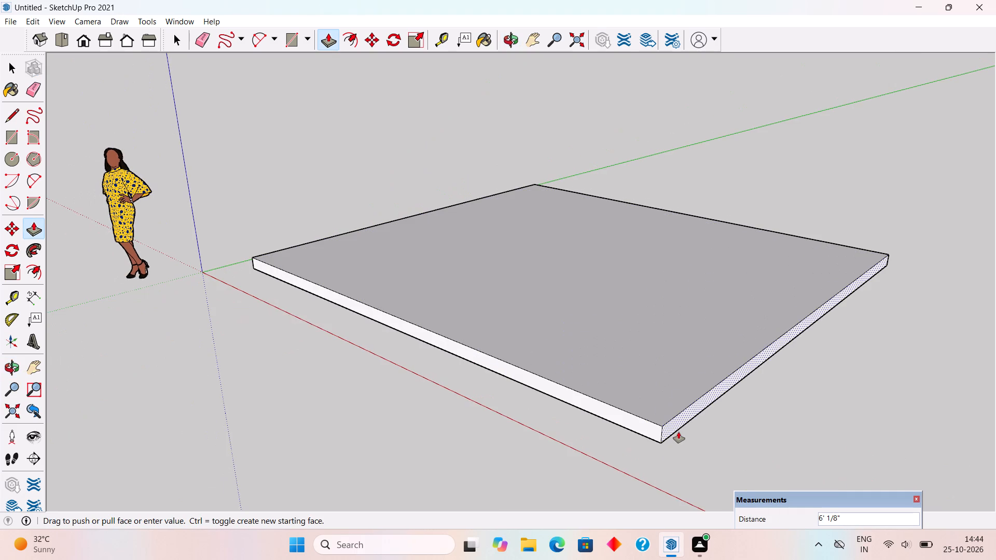
{"action": "left_click", "coordinate": [679, 432]}
{"action": "middle_click_drag", "start_coordinate": [720, 302], "coordinate": [286, 313]}
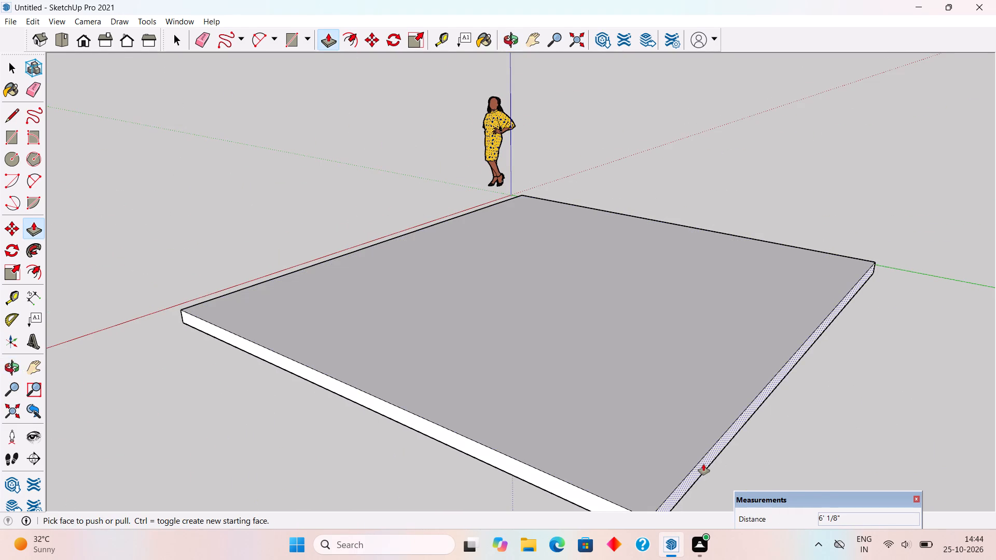
{"action": "left_click", "coordinate": [703, 464]}
{"action": "left_click", "coordinate": [870, 469]}
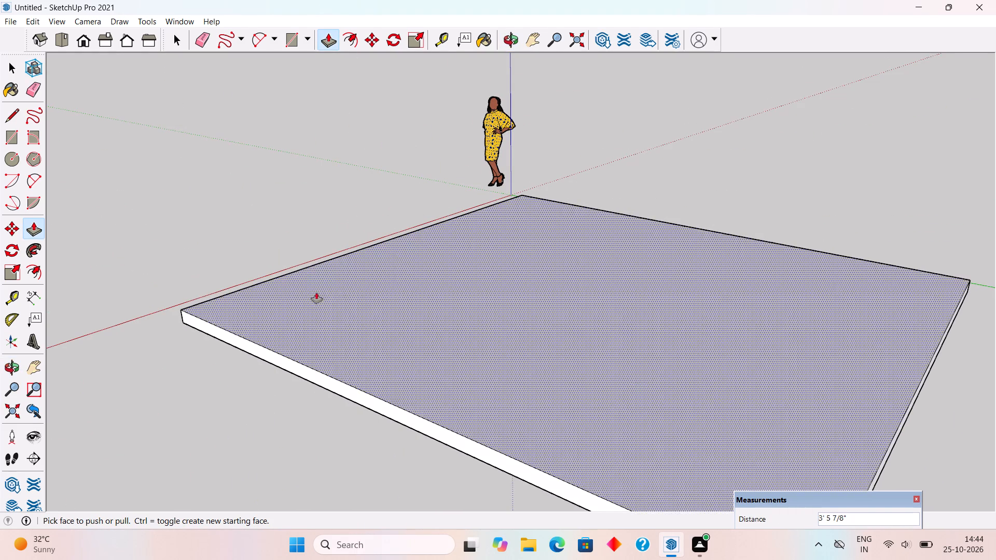
Pull the slab's far end face outward about another 6' 1" along the red axis.
{"action": "scroll", "coordinate": [172, 274], "scroll_direction": "down", "scroll_amount": 3}
{"action": "scroll", "coordinate": [182, 334], "scroll_direction": "down", "scroll_amount": 4}
{"action": "middle_click_drag", "start_coordinate": [215, 370], "coordinate": [856, 353]}
{"action": "middle_click_drag", "start_coordinate": [755, 359], "coordinate": [717, 477]}
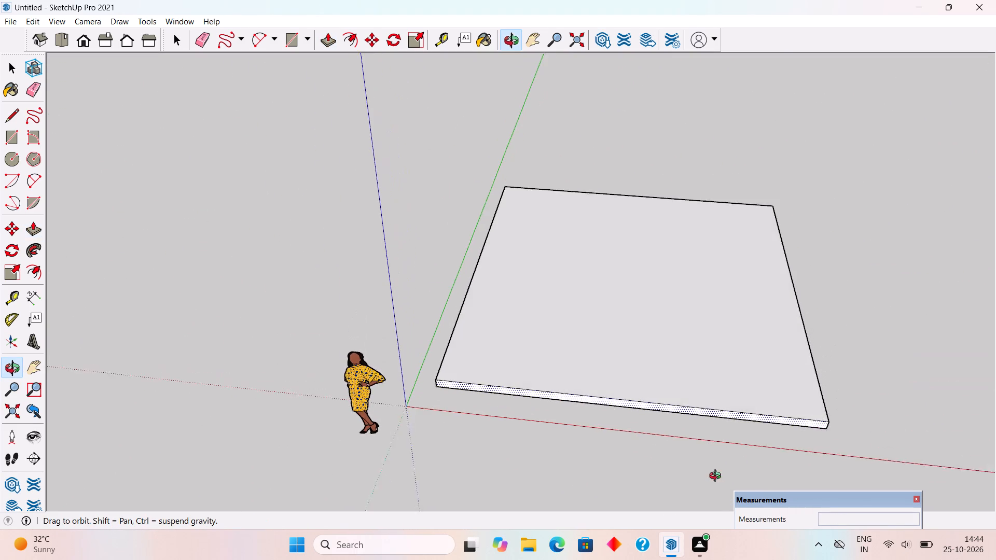
{"action": "middle_click_drag", "start_coordinate": [717, 477], "coordinate": [718, 484]}
{"action": "middle_click_drag", "start_coordinate": [818, 373], "coordinate": [792, 403]}
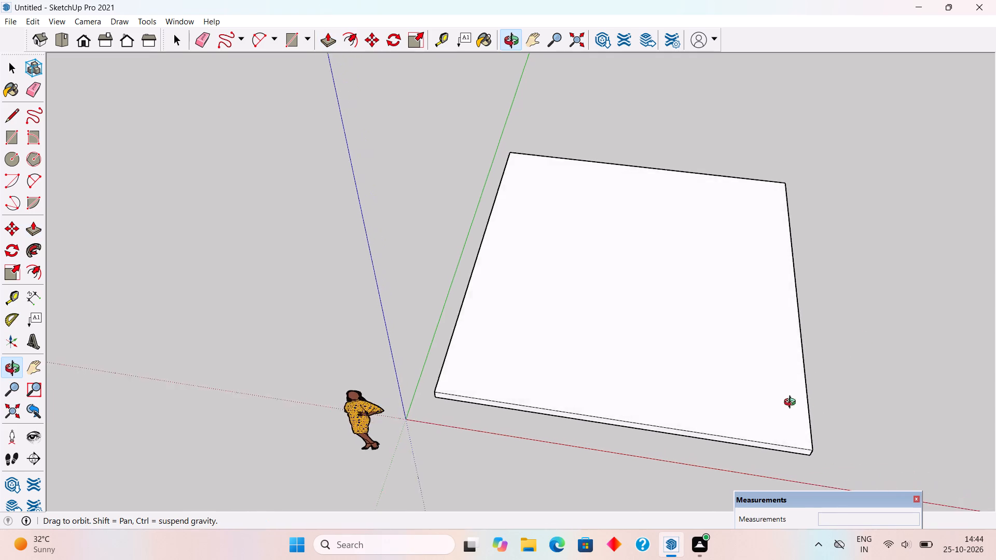
{"action": "middle_click_drag", "start_coordinate": [792, 403], "coordinate": [653, 271]}
{"action": "scroll", "coordinate": [666, 264], "scroll_direction": "down", "scroll_amount": 3}
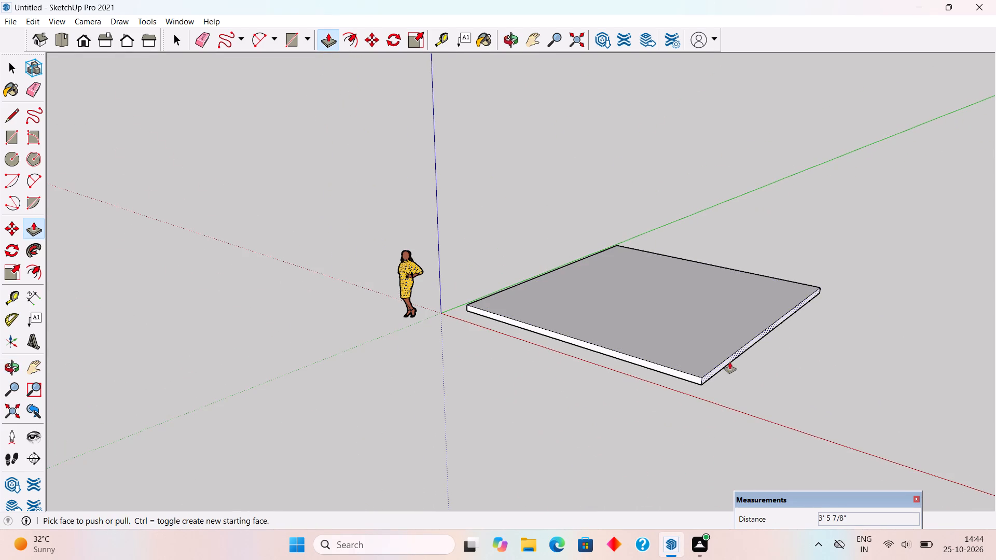
{"action": "left_click", "coordinate": [730, 362]}
{"action": "left_click", "coordinate": [819, 400]}
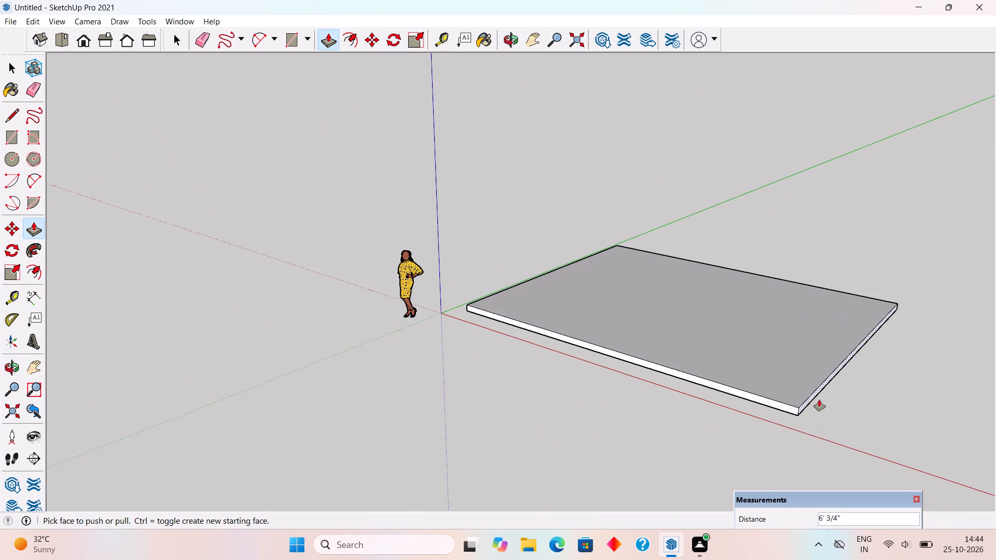
Select all of the slab's connected faces and edges and make them a group.
{"action": "key", "text": "space"}
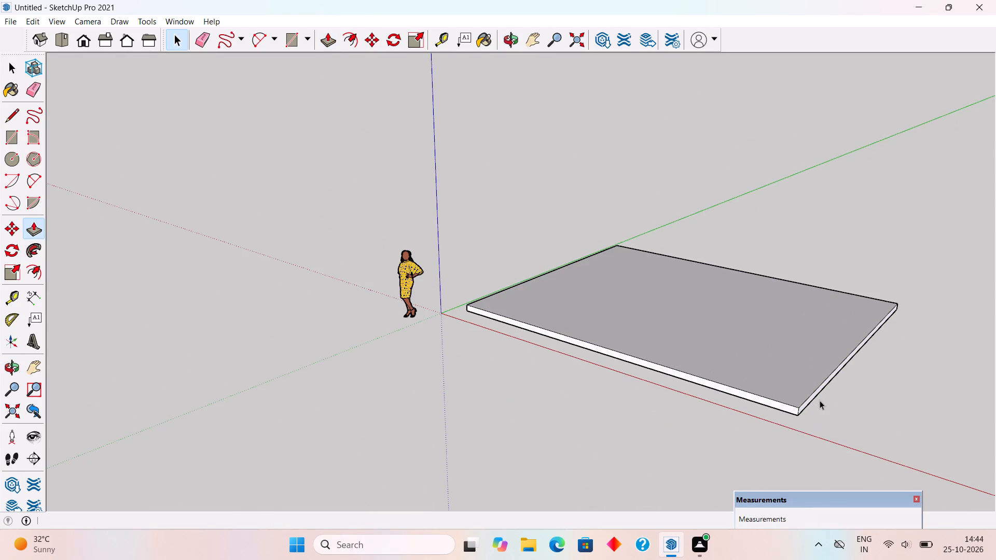
{"action": "scroll", "coordinate": [588, 201], "scroll_direction": "down", "scroll_amount": 5}
{"action": "middle_click_drag", "start_coordinate": [551, 261], "coordinate": [722, 425]}
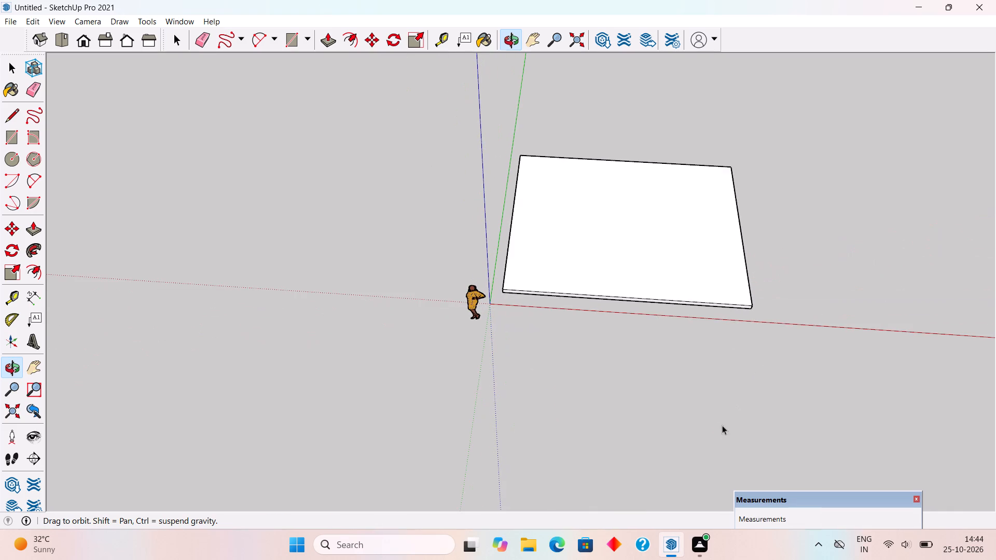
{"action": "triple_click", "coordinate": [676, 176]}
{"action": "right_click", "coordinate": [676, 176]}
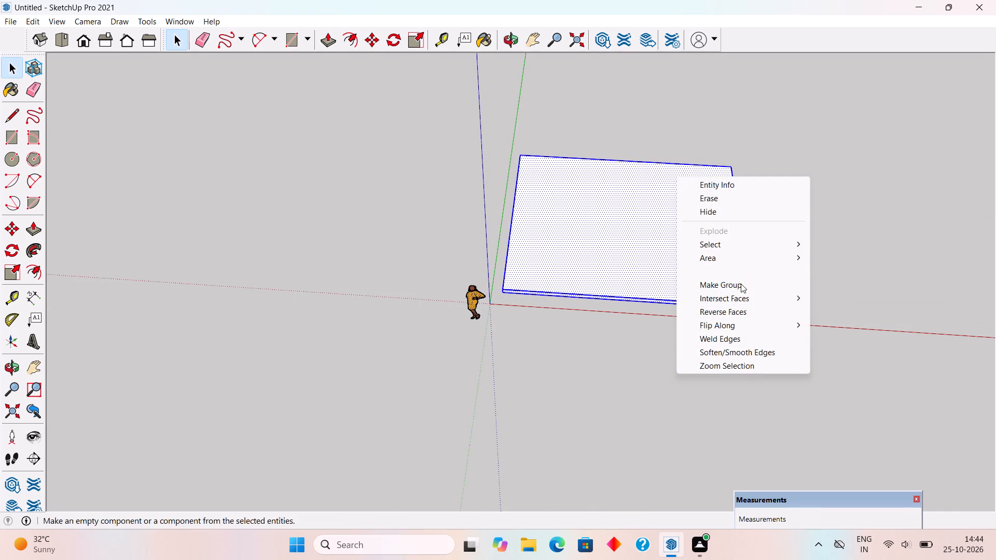
{"action": "left_click", "coordinate": [741, 284]}
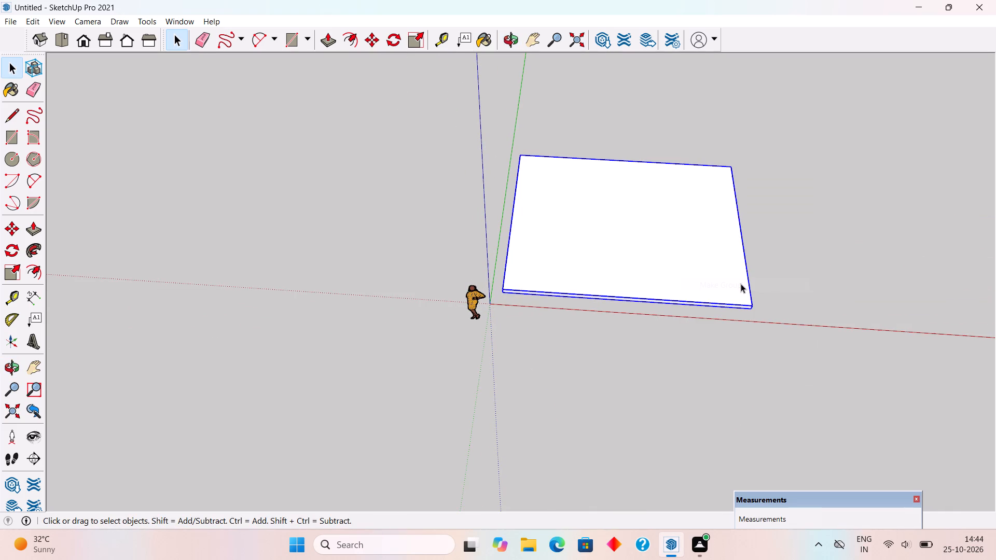
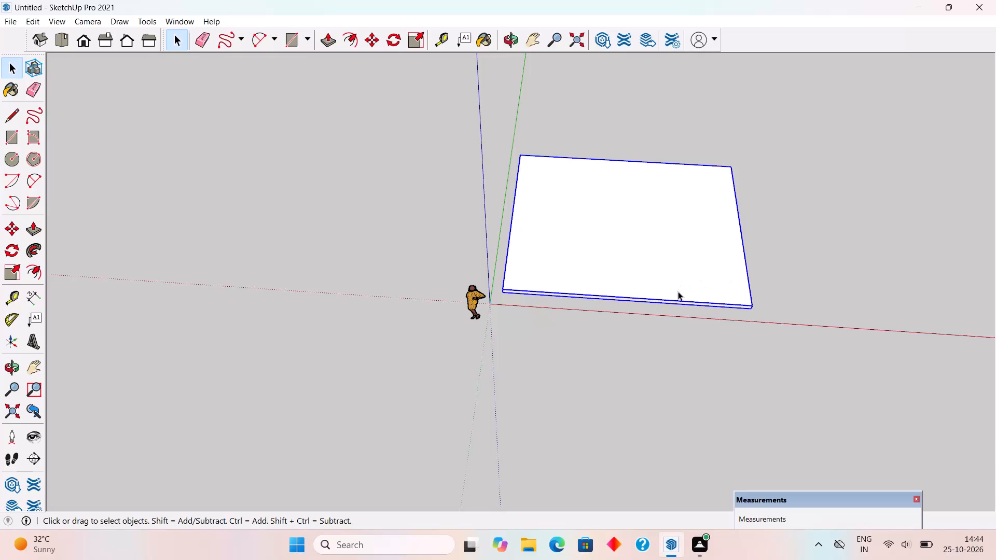
Draw a 20' by 20' rectangle on the grouped slab's top face, starting inside its far corner near the green axis.
{"action": "middle_click_drag", "start_coordinate": [674, 327], "coordinate": [735, 418]}
{"action": "left_click", "coordinate": [796, 218]}
{"action": "scroll", "coordinate": [604, 170], "scroll_direction": "up", "scroll_amount": 5}
{"action": "middle_click_drag", "start_coordinate": [666, 190], "coordinate": [591, 201]}
{"action": "scroll", "coordinate": [583, 175], "scroll_direction": "up", "scroll_amount": 4}
{"action": "key", "text": "r"}
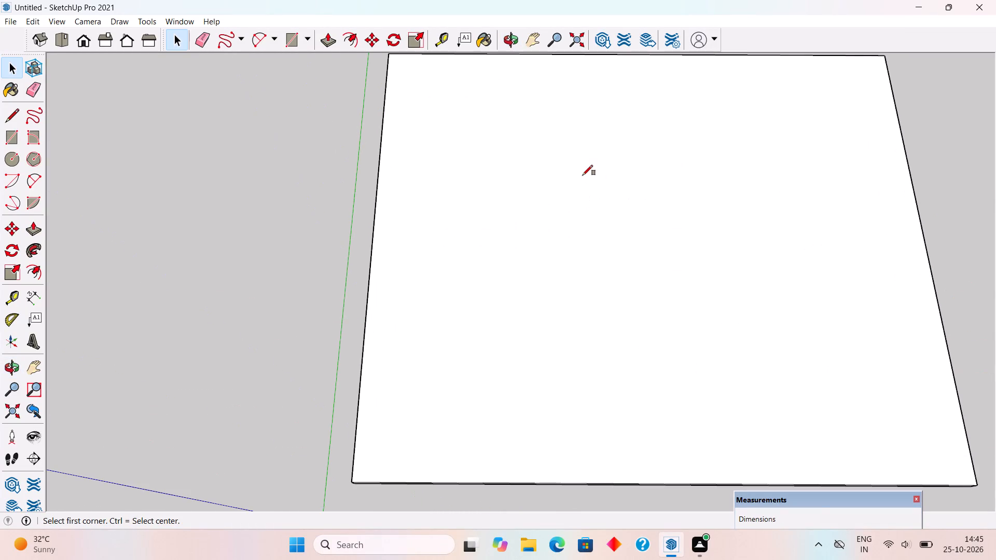
{"action": "left_click", "coordinate": [427, 117]}
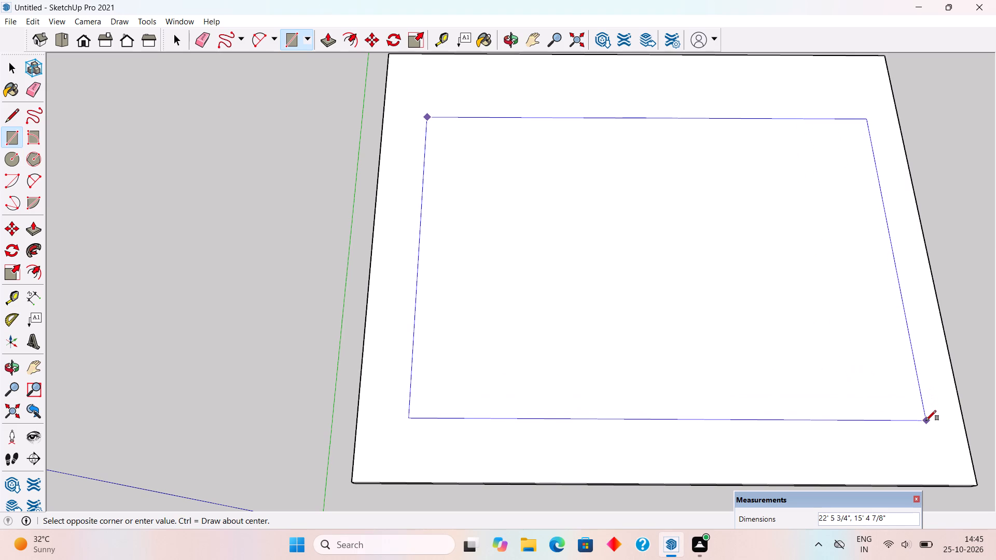
{"action": "type", "text": "20'"}
{"action": "type", "text": ",20'"}
{"action": "key", "text": "Return"}
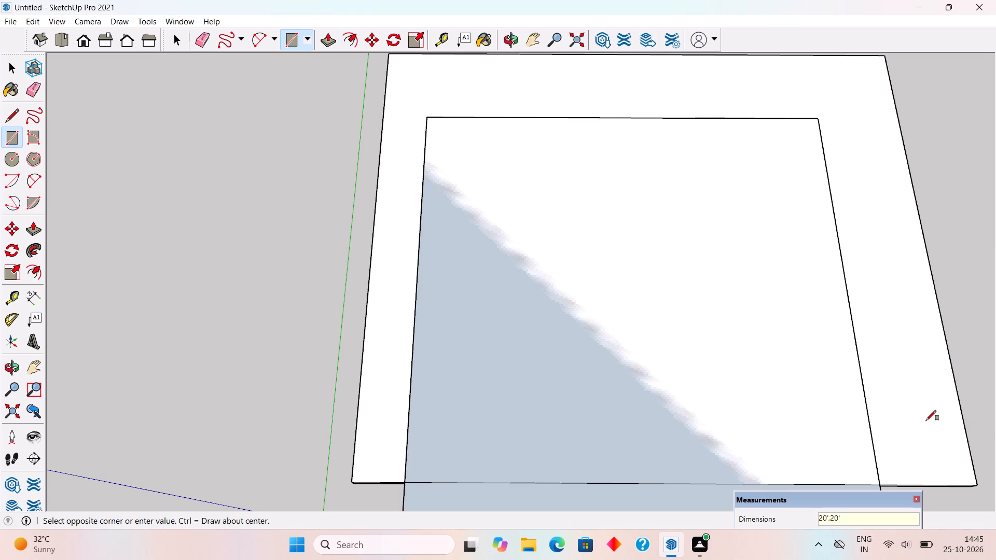
{"action": "key", "text": "space"}
Move the 20' square face with its edges about 2' 9" across the slab's top so it lies fully within the slab's outline.
{"action": "scroll", "coordinate": [840, 408], "scroll_direction": "down", "scroll_amount": 6}
{"action": "scroll", "coordinate": [570, 349], "scroll_direction": "down", "scroll_amount": 2}
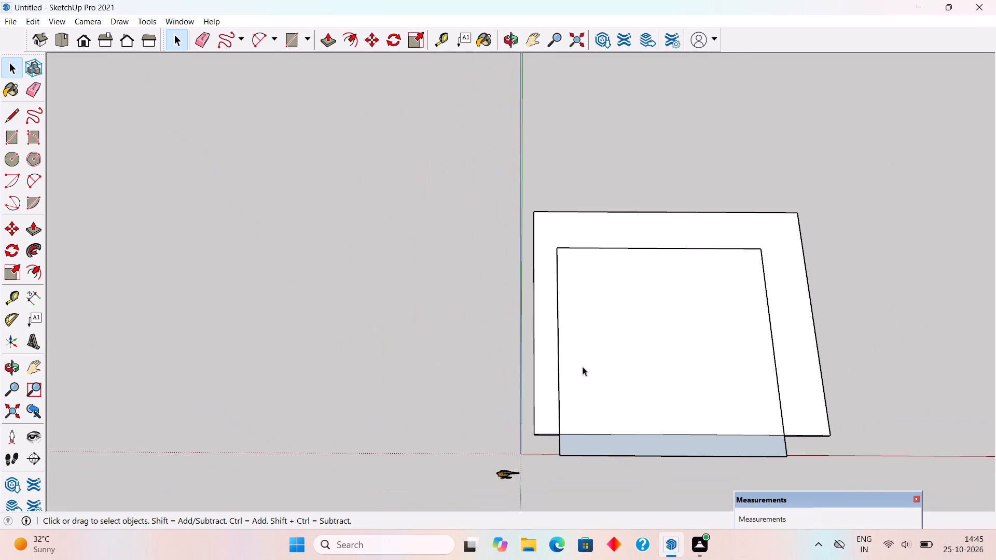
{"action": "middle_click_drag", "start_coordinate": [671, 359], "coordinate": [322, 272]}
{"action": "scroll", "coordinate": [328, 266], "scroll_direction": "down", "scroll_amount": 2}
{"action": "scroll", "coordinate": [442, 359], "scroll_direction": "down", "scroll_amount": 4}
{"action": "double_click", "coordinate": [505, 440]}
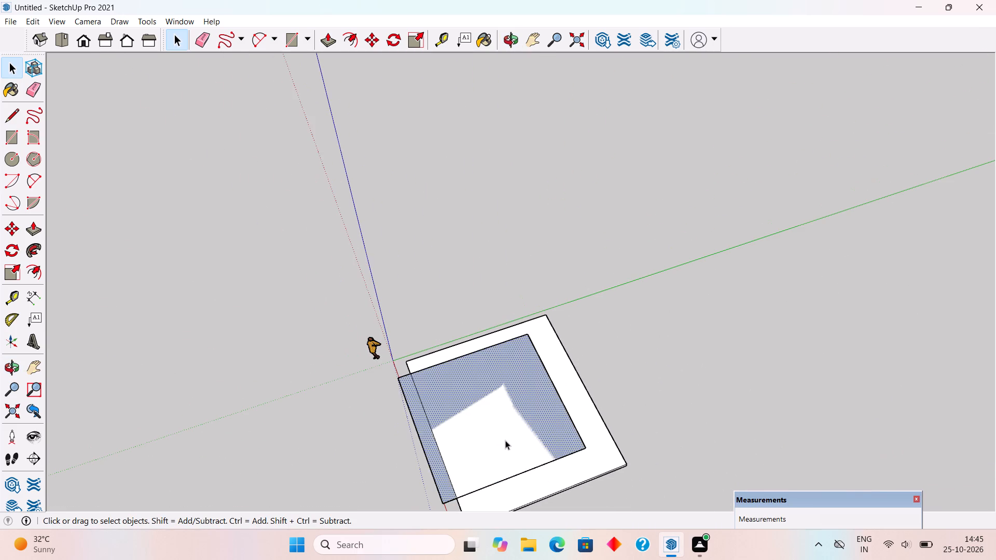
{"action": "scroll", "coordinate": [505, 440], "scroll_direction": "up", "scroll_amount": 5}
{"action": "key", "text": "m"}
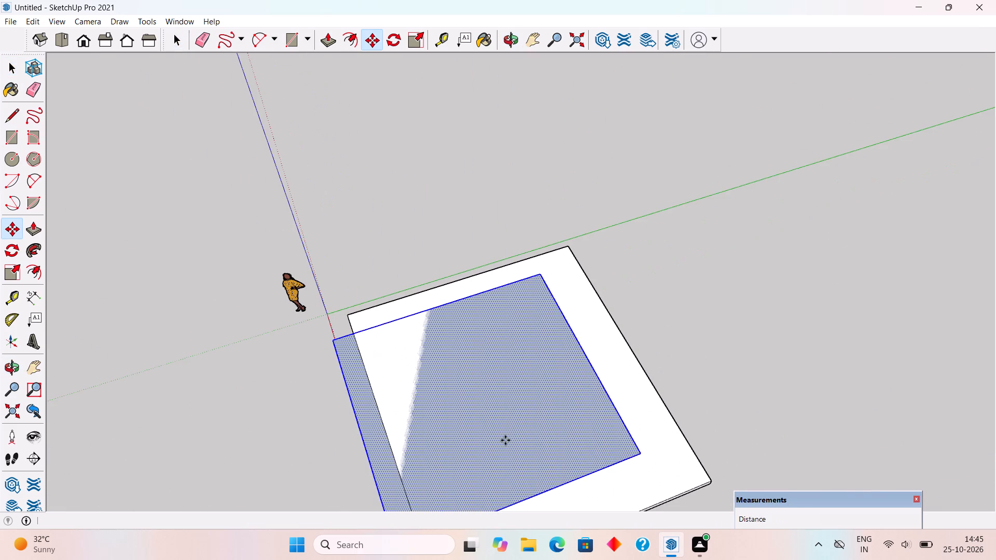
{"action": "left_click", "coordinate": [505, 440]}
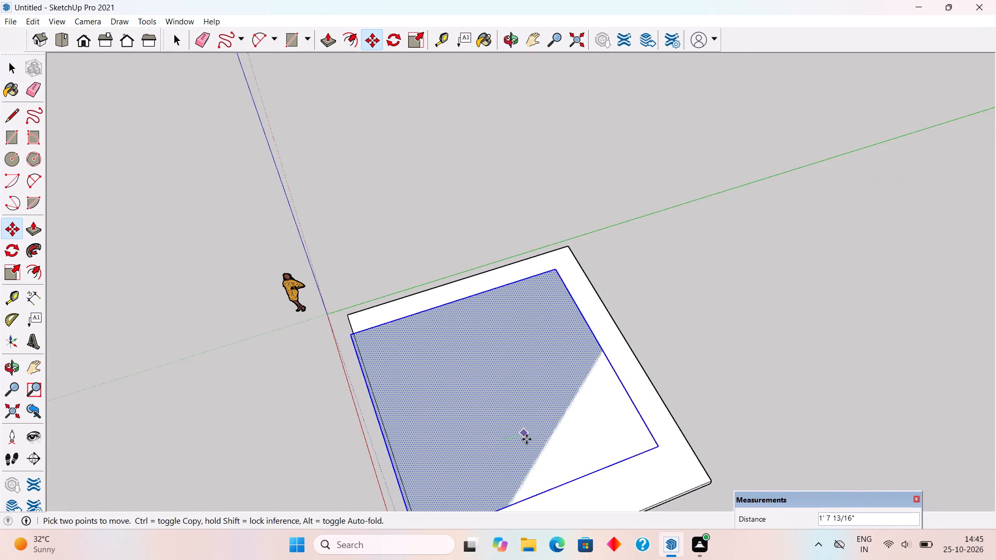
{"action": "left_click", "coordinate": [539, 439]}
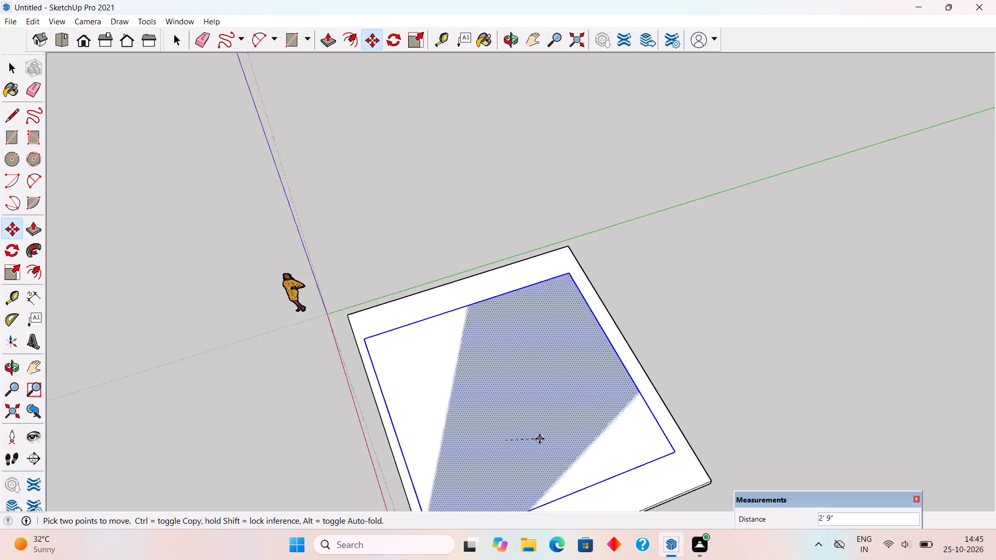
{"action": "scroll", "coordinate": [539, 439], "scroll_direction": "down", "scroll_amount": 5}
{"action": "middle_click_drag", "start_coordinate": [592, 464], "coordinate": [821, 402]}
{"action": "scroll", "coordinate": [656, 517], "scroll_direction": "up", "scroll_amount": 4}
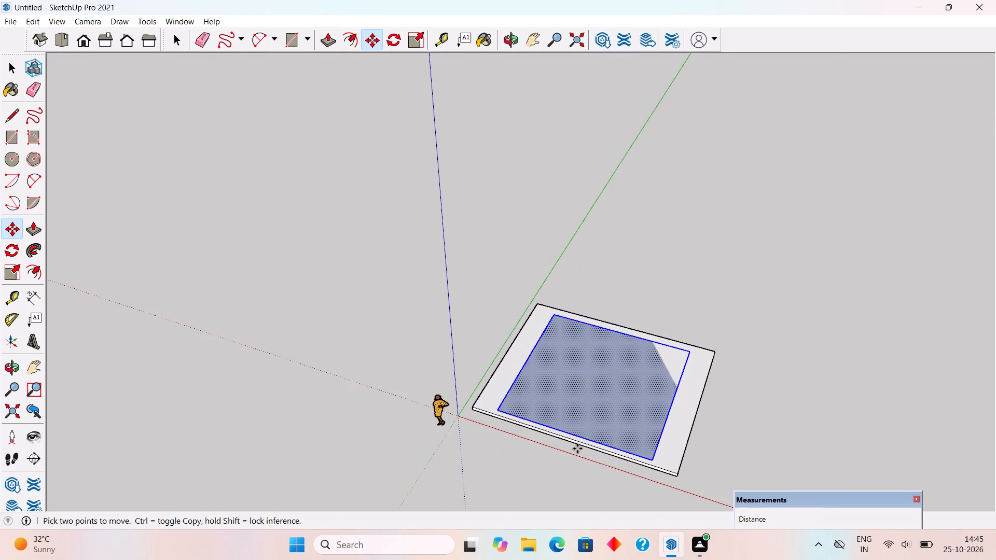
{"action": "scroll", "coordinate": [577, 449], "scroll_direction": "up", "scroll_amount": 5}
{"action": "middle_click_drag", "start_coordinate": [602, 480], "coordinate": [792, 441]}
{"action": "scroll", "coordinate": [793, 439], "scroll_direction": "up", "scroll_amount": 1}
{"action": "scroll", "coordinate": [789, 368], "scroll_direction": "up", "scroll_amount": 5}
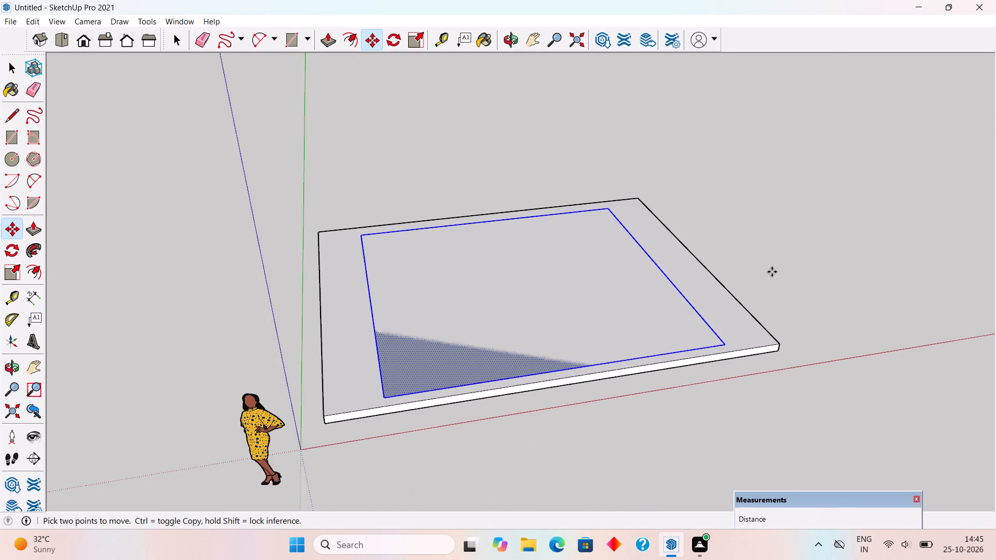
{"action": "middle_click_drag", "start_coordinate": [751, 300], "coordinate": [749, 393]}
{"action": "key", "text": "space"}
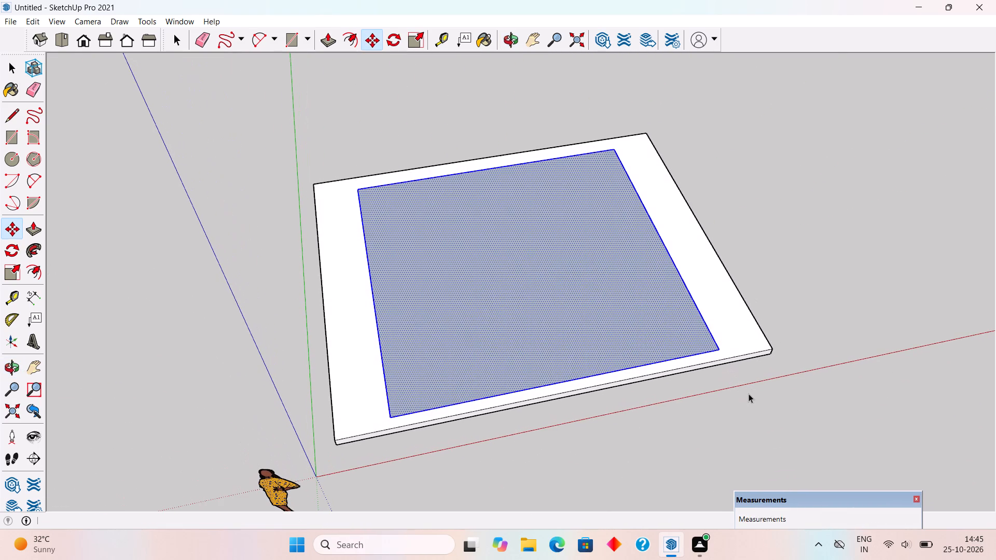
Push/Pull the square face upward 6" to form a second, smaller slab on the base.
{"action": "scroll", "coordinate": [668, 316], "scroll_direction": "up", "scroll_amount": 3}
{"action": "middle_click_drag", "start_coordinate": [665, 316], "coordinate": [662, 373]}
{"action": "key", "text": "p"}
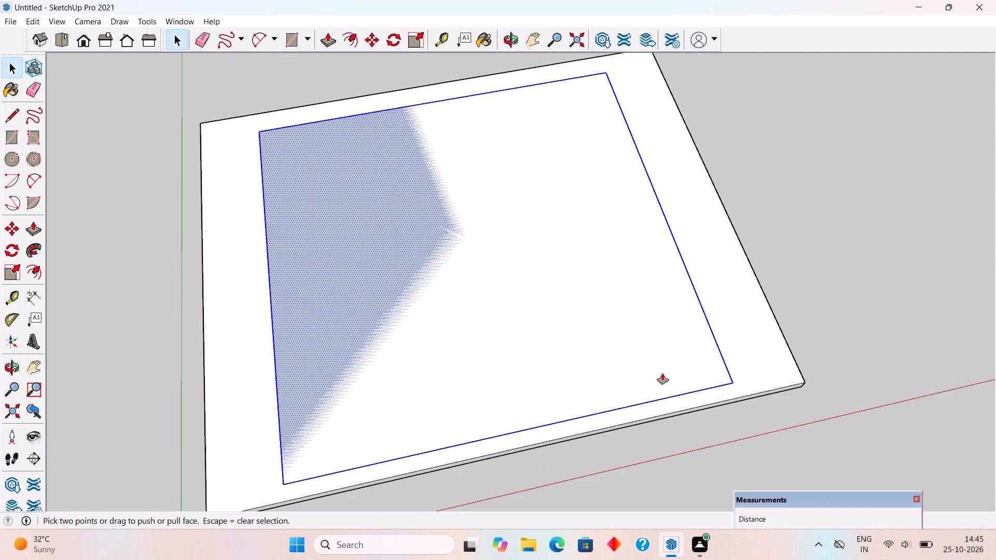
{"action": "left_click", "coordinate": [662, 373]}
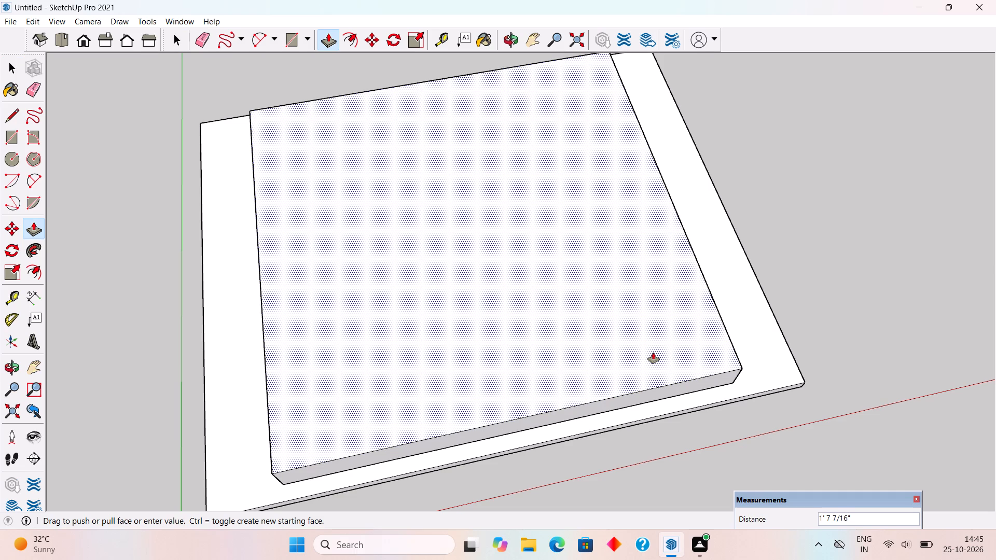
{"action": "type", "text": "6\""}
{"action": "key", "text": "Return"}
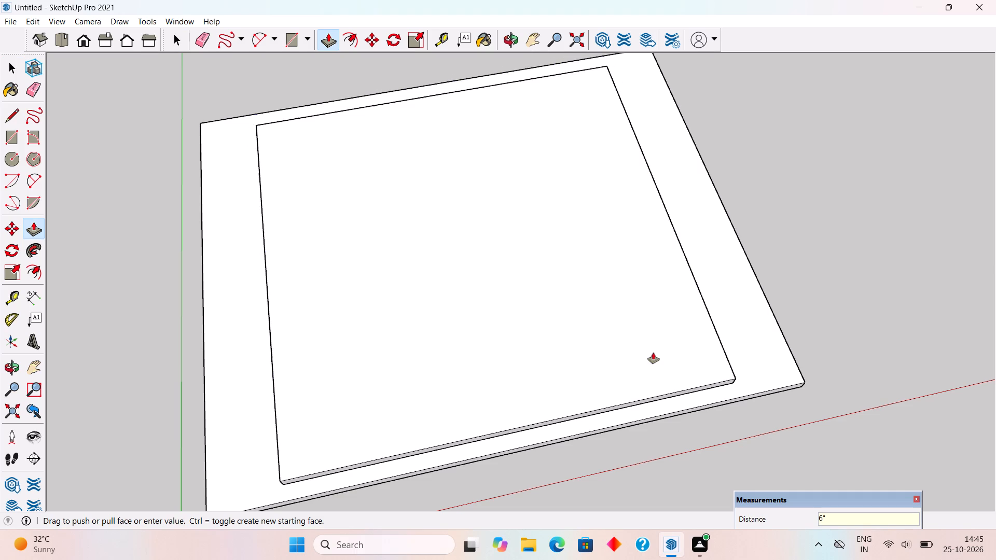
{"action": "key", "text": "space"}
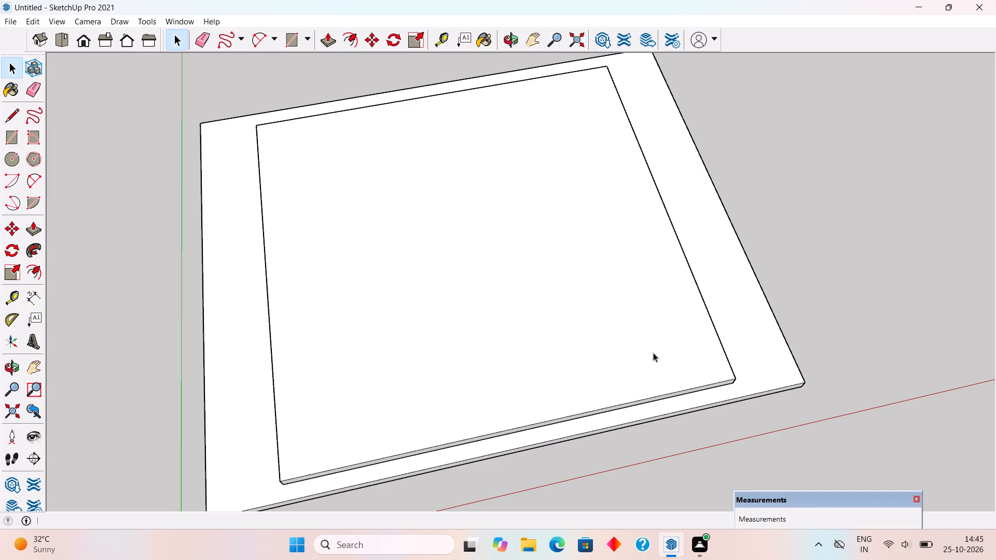
Select all connected faces and edges of the upper slab, make them a group, and clear the selection.
{"action": "triple_click", "coordinate": [640, 341]}
{"action": "right_click", "coordinate": [642, 341]}
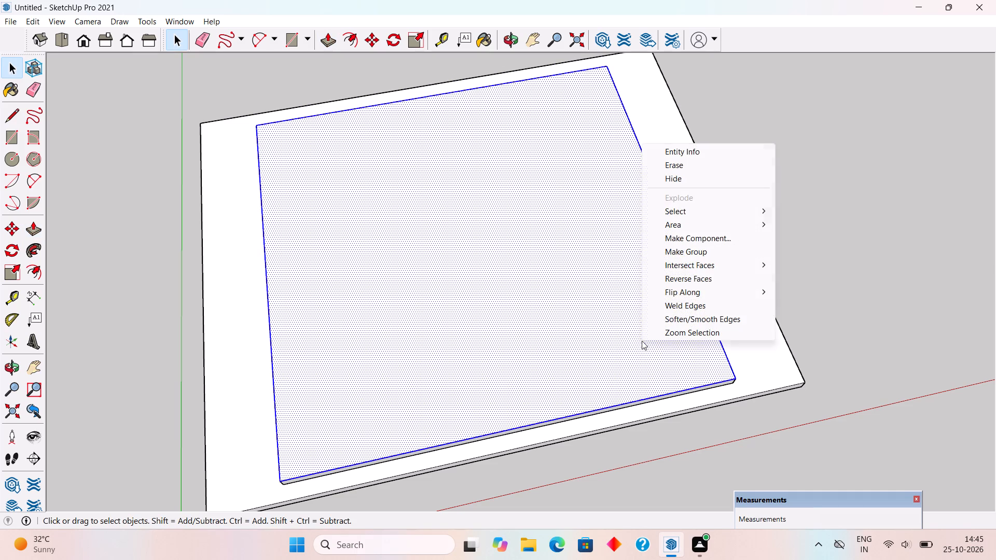
{"action": "left_click", "coordinate": [560, 398]}
{"action": "middle_click_drag", "start_coordinate": [559, 395], "coordinate": [537, 264]}
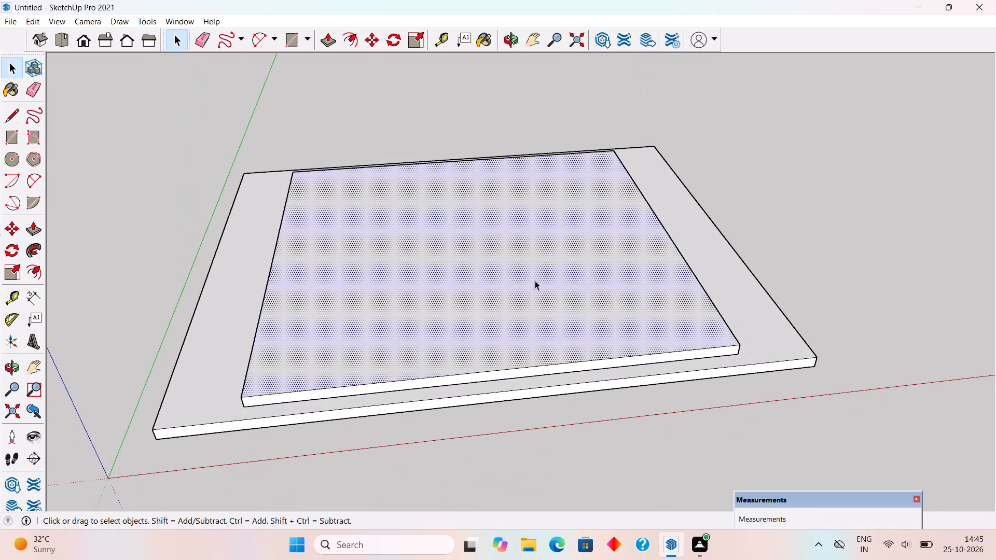
{"action": "triple_click", "coordinate": [542, 341]}
{"action": "right_click", "coordinate": [542, 341]}
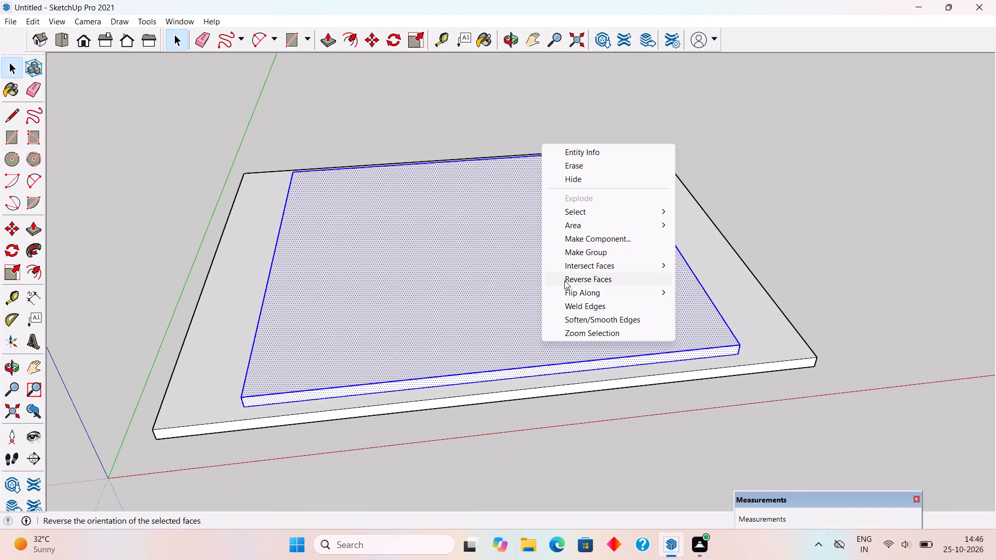
{"action": "left_click", "coordinate": [579, 250]}
{"action": "left_click", "coordinate": [597, 135]}
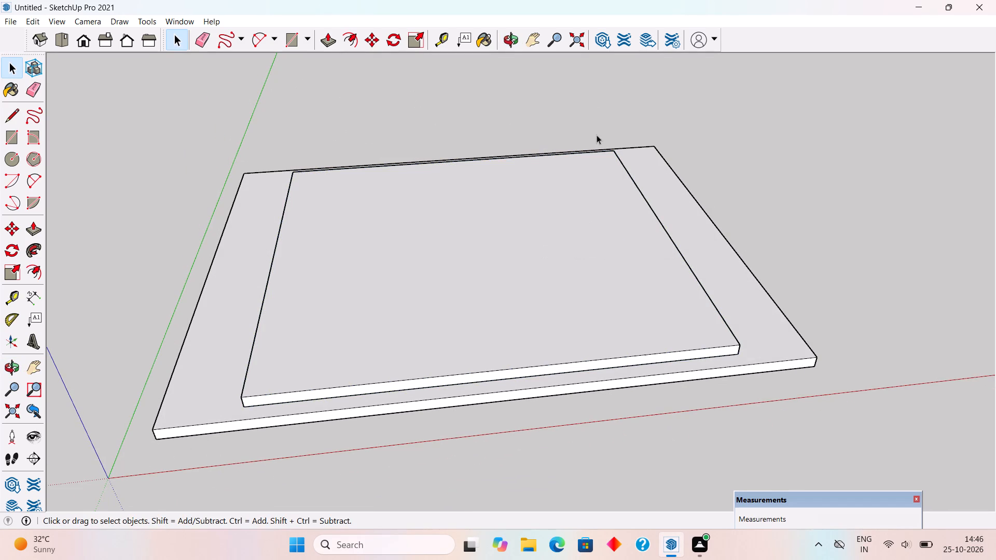
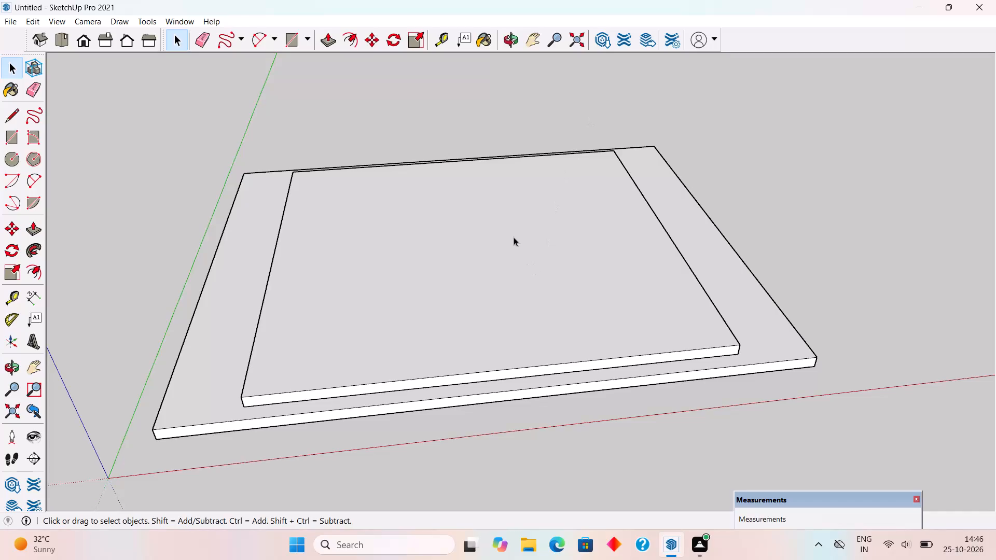
Examine the two stacked slabs from several angles and distances.
{"action": "middle_click_drag", "start_coordinate": [507, 247], "coordinate": [500, 349]}
{"action": "scroll", "coordinate": [500, 349], "scroll_direction": "down", "scroll_amount": 2}
{"action": "middle_click_drag", "start_coordinate": [485, 262], "coordinate": [521, 367]}
{"action": "scroll", "coordinate": [511, 351], "scroll_direction": "up", "scroll_amount": 4}
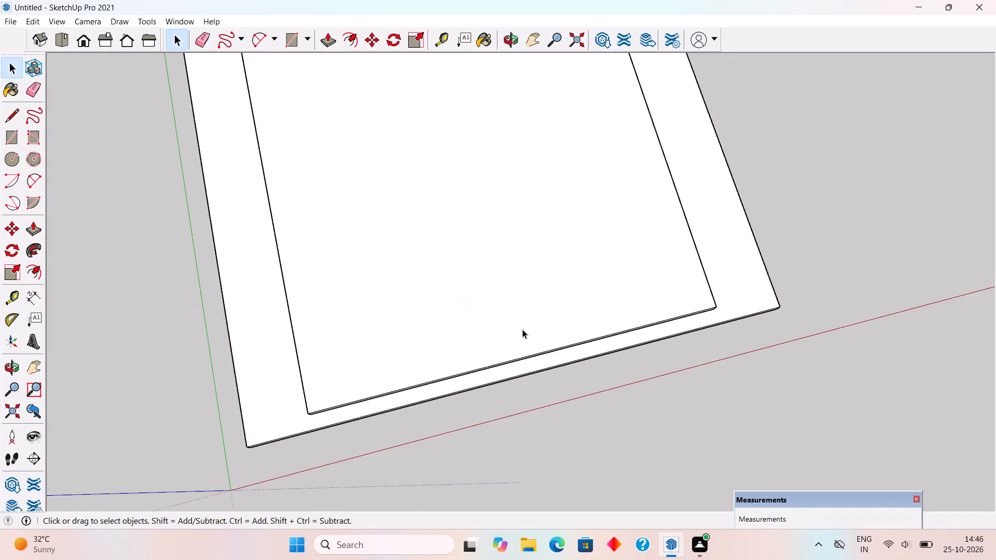
{"action": "scroll", "coordinate": [522, 329], "scroll_direction": "down", "scroll_amount": 4}
{"action": "middle_click_drag", "start_coordinate": [569, 274], "coordinate": [474, 158]}
{"action": "scroll", "coordinate": [470, 161], "scroll_direction": "up", "scroll_amount": 1}
{"action": "scroll", "coordinate": [556, 186], "scroll_direction": "up", "scroll_amount": 4}
{"action": "middle_click_drag", "start_coordinate": [593, 245], "coordinate": [608, 277]}
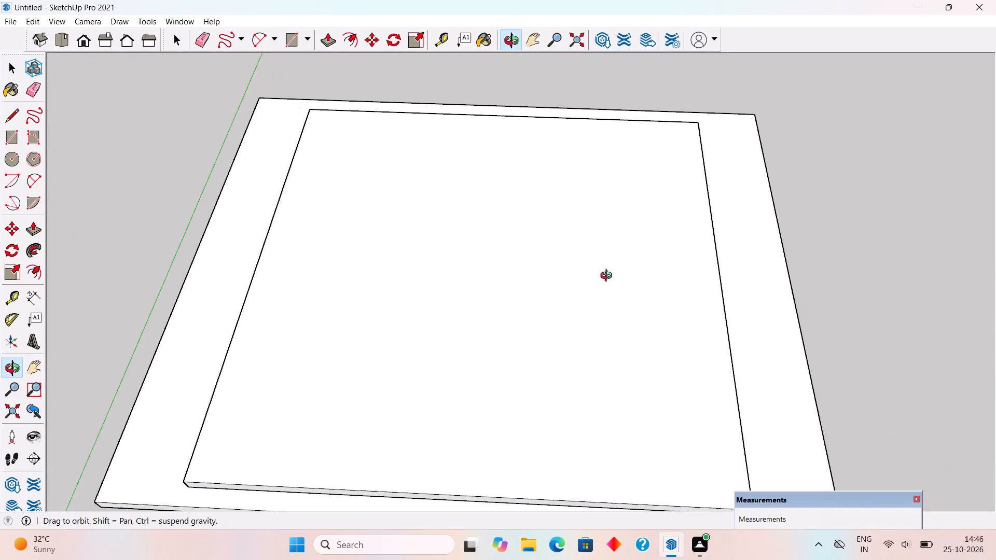
{"action": "middle_click_drag", "start_coordinate": [608, 277], "coordinate": [579, 228]}
{"action": "scroll", "coordinate": [584, 232], "scroll_direction": "down", "scroll_amount": 4}
{"action": "middle_click_drag", "start_coordinate": [591, 256], "coordinate": [628, 314]}
{"action": "scroll", "coordinate": [628, 314], "scroll_direction": "up", "scroll_amount": 3}
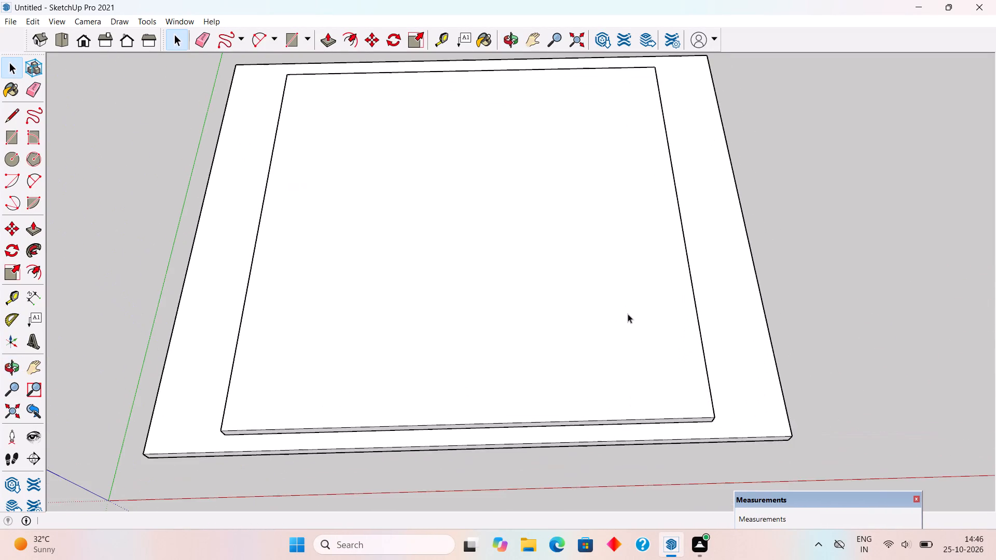
{"action": "scroll", "coordinate": [628, 314], "scroll_direction": "down", "scroll_amount": 2}
{"action": "scroll", "coordinate": [629, 313], "scroll_direction": "up", "scroll_amount": 1}
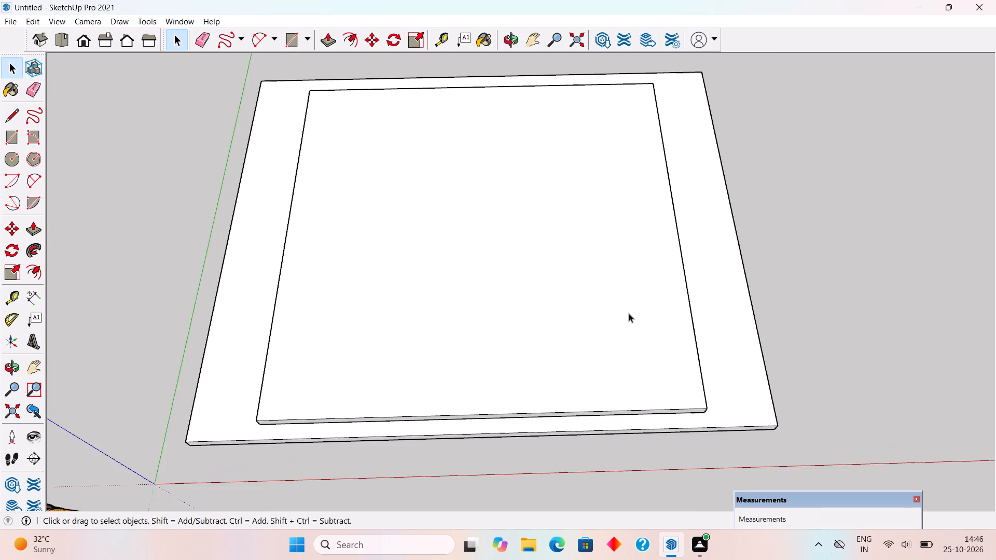
Place a guide line 9" inside the upper slab's top edge along the red-axis side.
{"action": "scroll", "coordinate": [629, 313], "scroll_direction": "up", "scroll_amount": 2}
{"action": "key", "text": "t"}
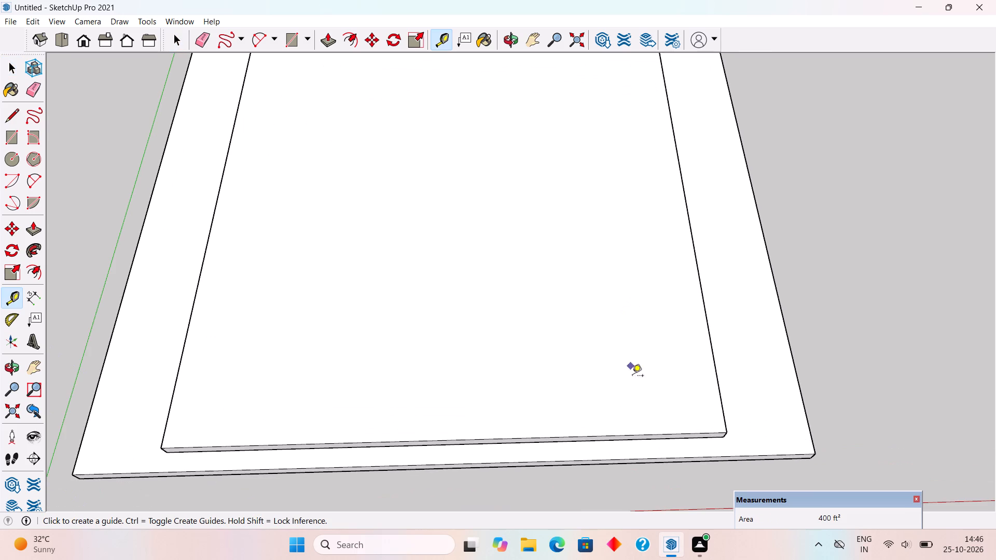
{"action": "scroll", "coordinate": [631, 426], "scroll_direction": "down", "scroll_amount": 5}
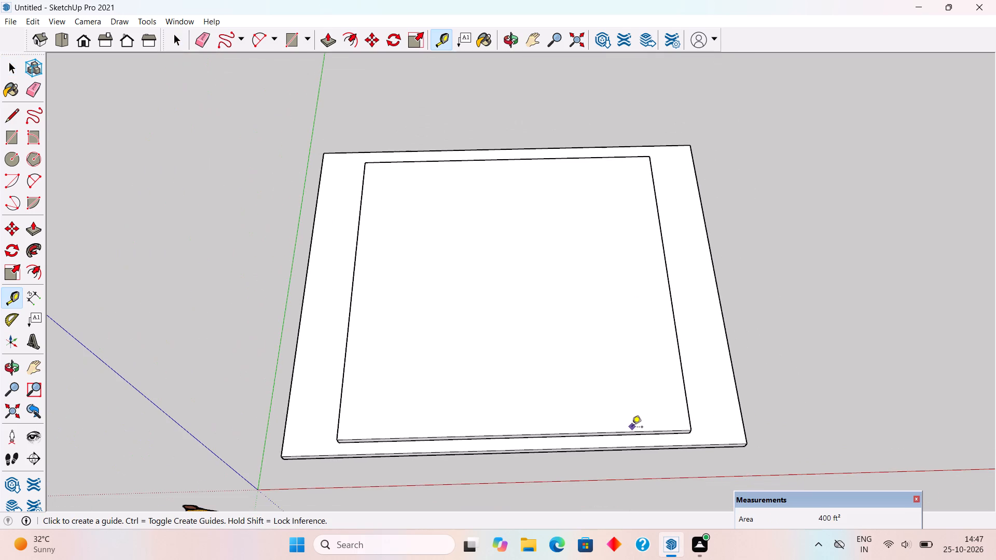
{"action": "scroll", "coordinate": [632, 418], "scroll_direction": "up", "scroll_amount": 6}
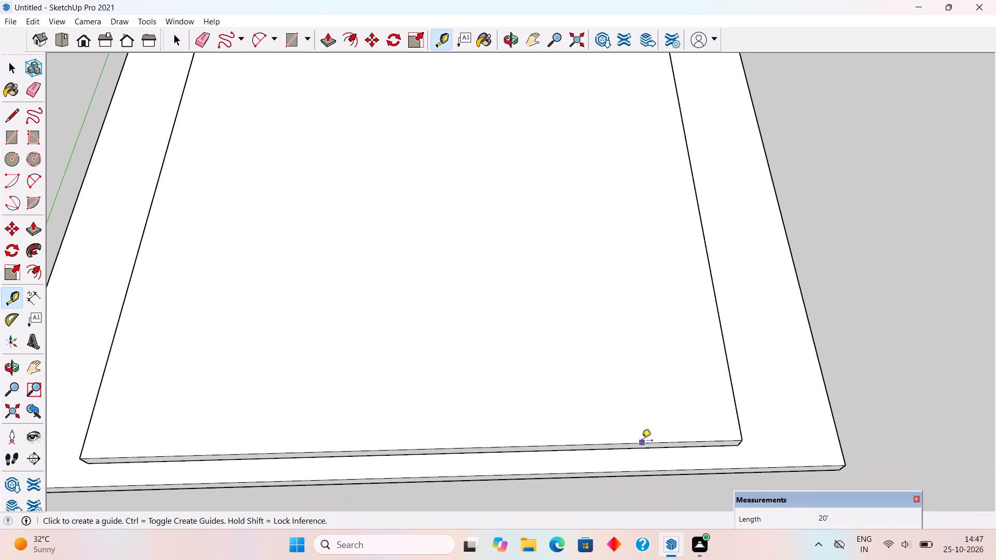
{"action": "left_click", "coordinate": [642, 441]}
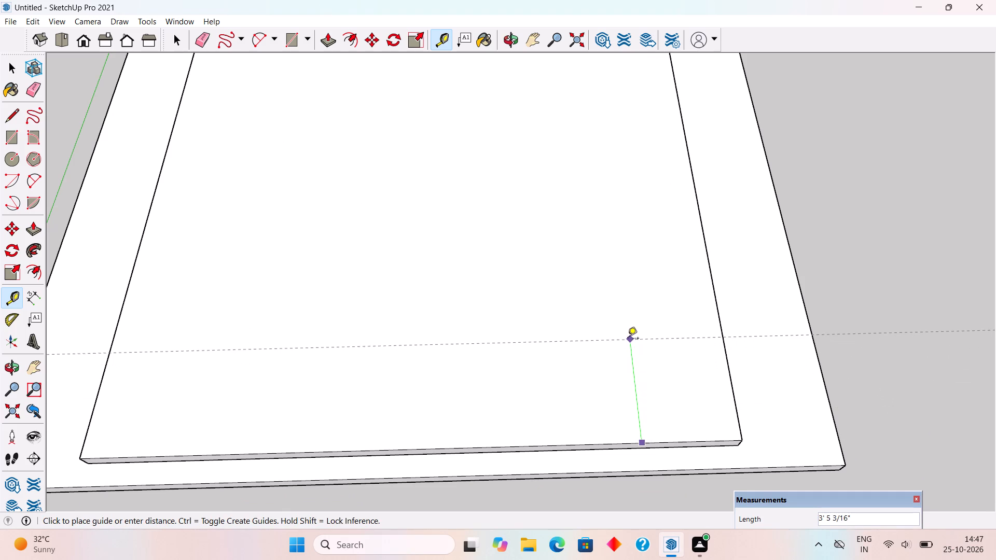
{"action": "key", "text": "9"}
{"action": "key", "text": "shift+quotedbl"}
{"action": "key", "text": "Return"}
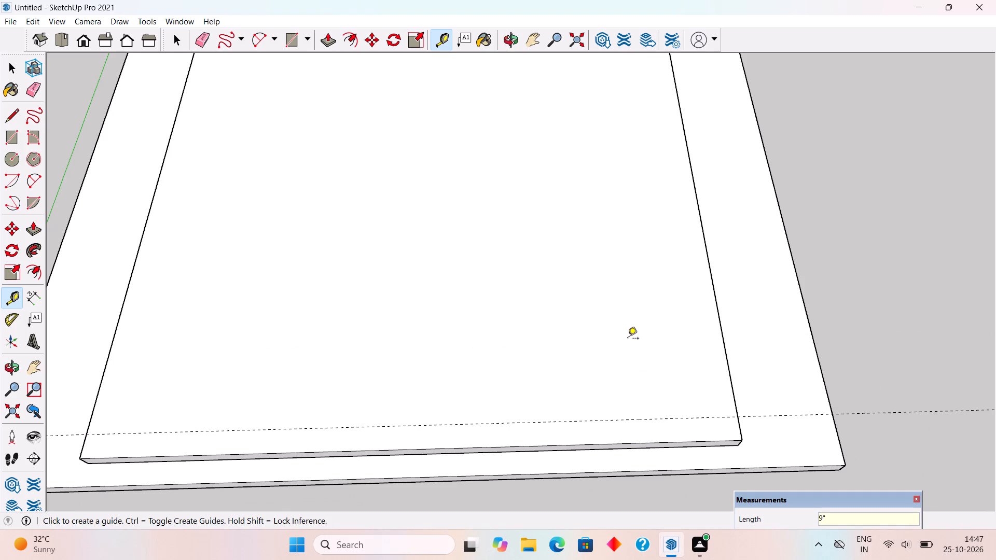
Place a guide parallel to the upper slab's side edge, 10' in, through the midpoint of its red-axis-side edge.
{"action": "scroll", "coordinate": [628, 339], "scroll_direction": "down", "scroll_amount": 2}
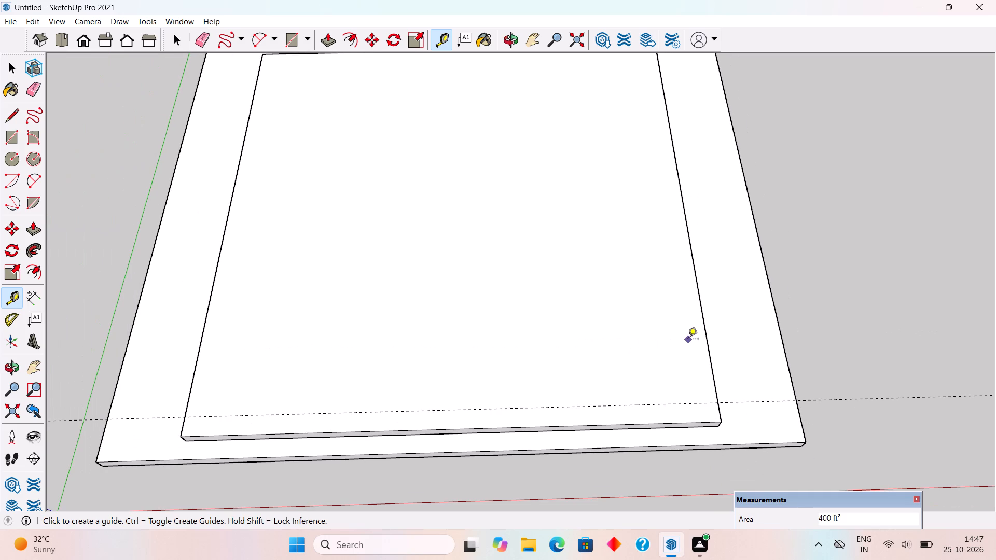
{"action": "left_click", "coordinate": [704, 324]}
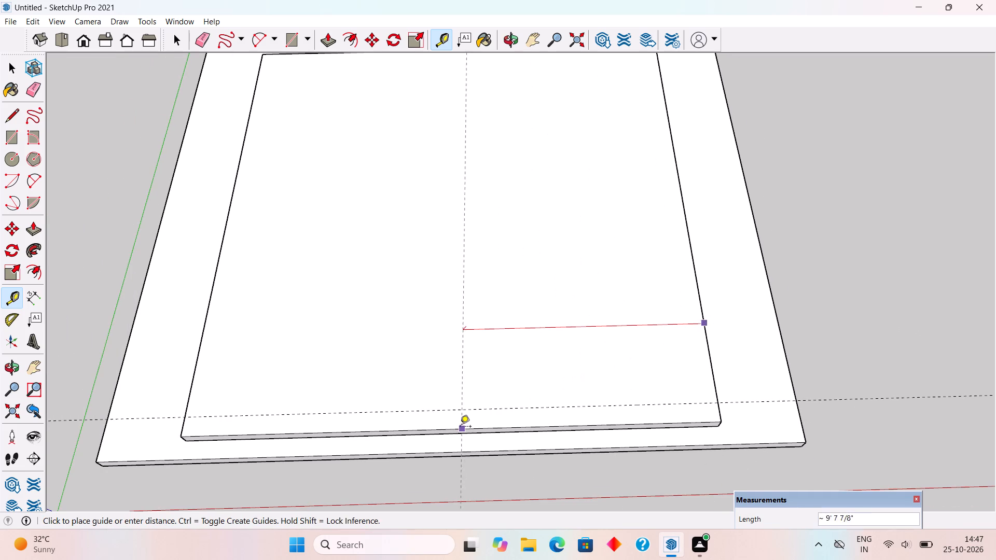
{"action": "left_click", "coordinate": [459, 427]}
Draw a 10' by 9" rectangle on the upper slab from the guides' intersection to the slab corner on the red-axis side.
{"action": "scroll", "coordinate": [433, 414], "scroll_direction": "down", "scroll_amount": 5}
{"action": "middle_click_drag", "start_coordinate": [410, 418], "coordinate": [397, 485]}
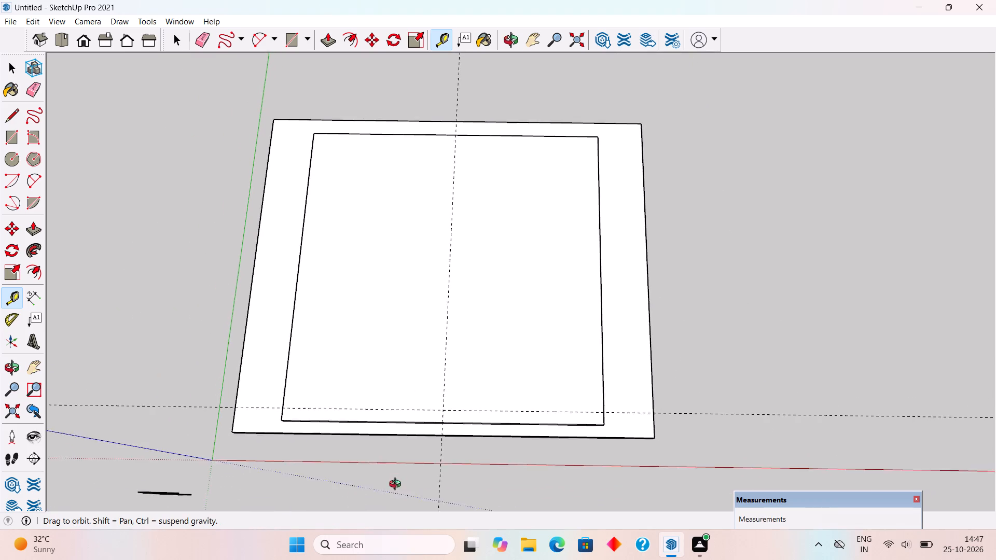
{"action": "middle_click_drag", "start_coordinate": [397, 485], "coordinate": [440, 436]}
{"action": "middle_click_drag", "start_coordinate": [323, 346], "coordinate": [620, 247]}
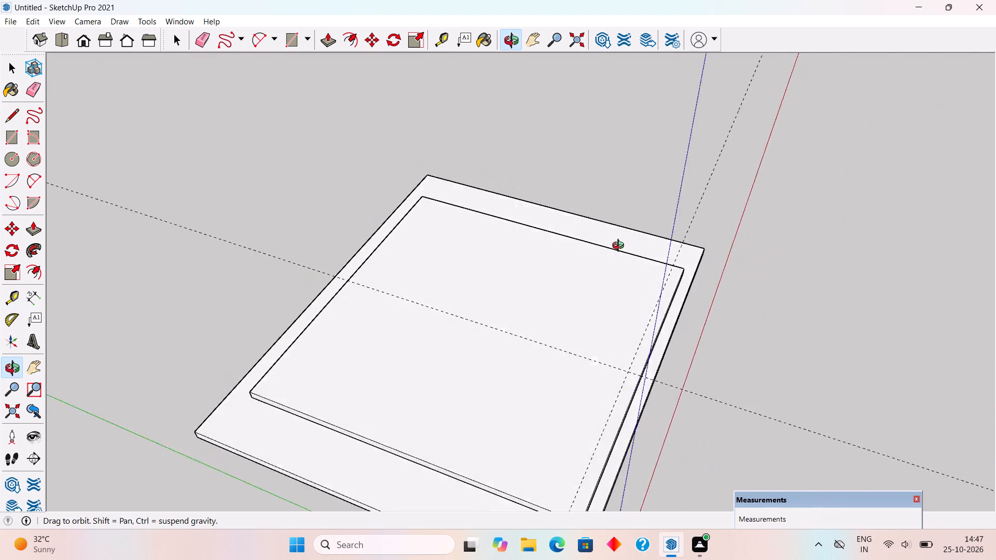
{"action": "middle_click_drag", "start_coordinate": [620, 247], "coordinate": [394, 255]}
{"action": "scroll", "coordinate": [468, 427], "scroll_direction": "up", "scroll_amount": 4}
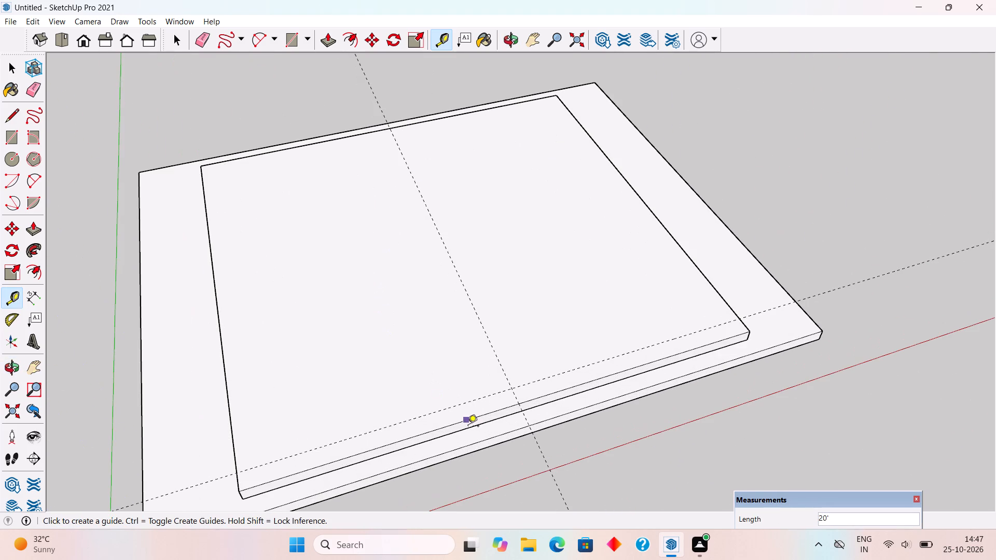
{"action": "scroll", "coordinate": [468, 430], "scroll_direction": "up", "scroll_amount": 1}
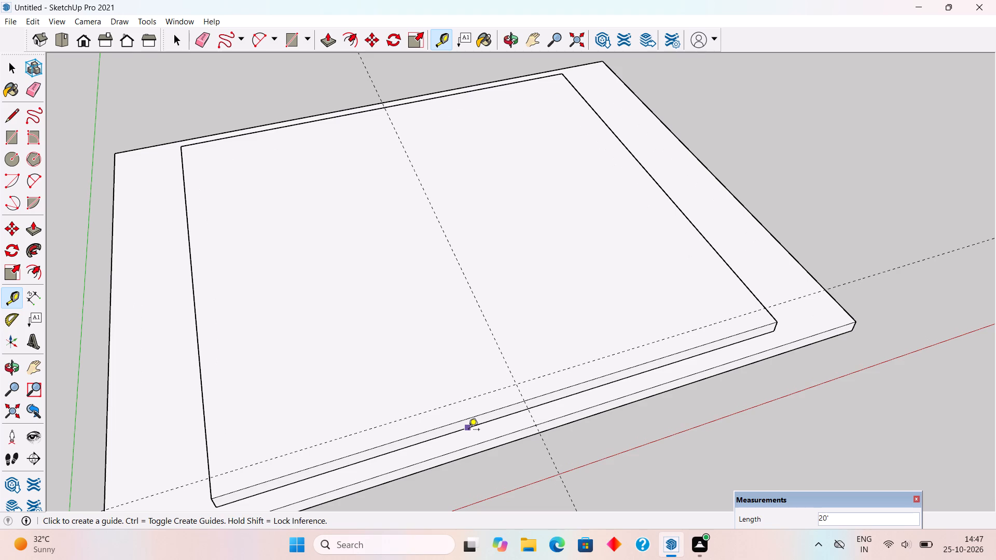
{"action": "scroll", "coordinate": [468, 430], "scroll_direction": "down", "scroll_amount": 4}
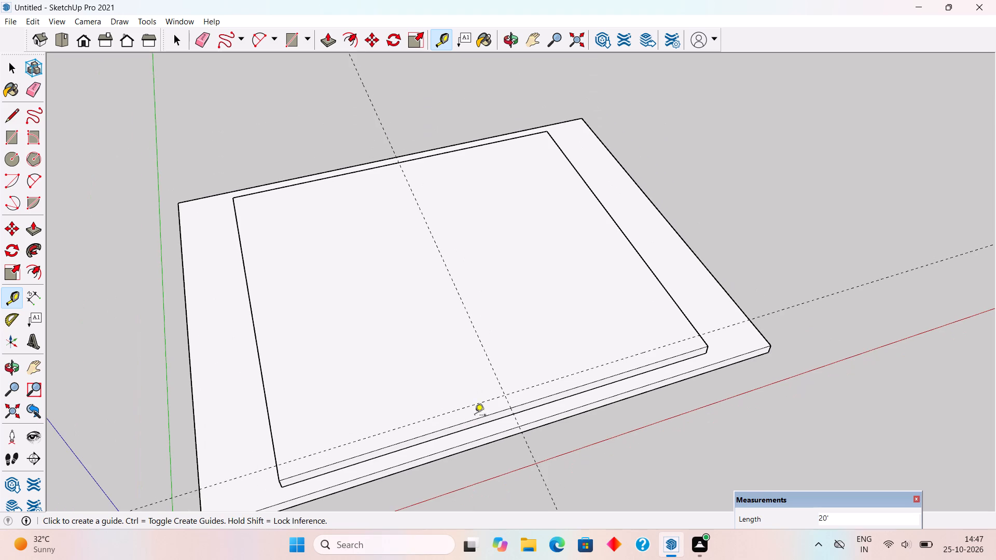
{"action": "scroll", "coordinate": [489, 395], "scroll_direction": "up", "scroll_amount": 4}
{"action": "scroll", "coordinate": [597, 369], "scroll_direction": "up", "scroll_amount": 1}
{"action": "middle_click_drag", "start_coordinate": [599, 371], "coordinate": [598, 444]}
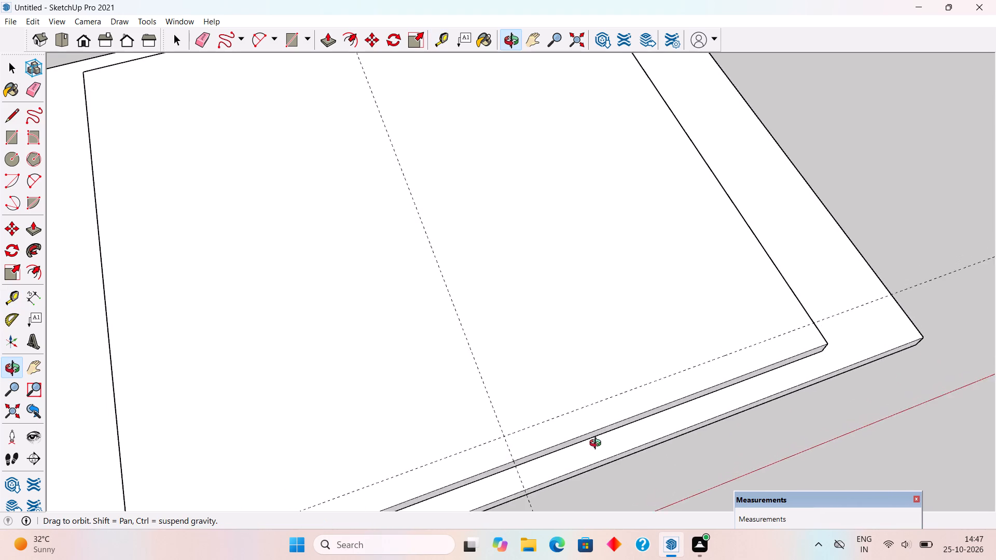
{"action": "middle_click_drag", "start_coordinate": [598, 444], "coordinate": [595, 487]}
{"action": "scroll", "coordinate": [596, 486], "scroll_direction": "up", "scroll_amount": 2}
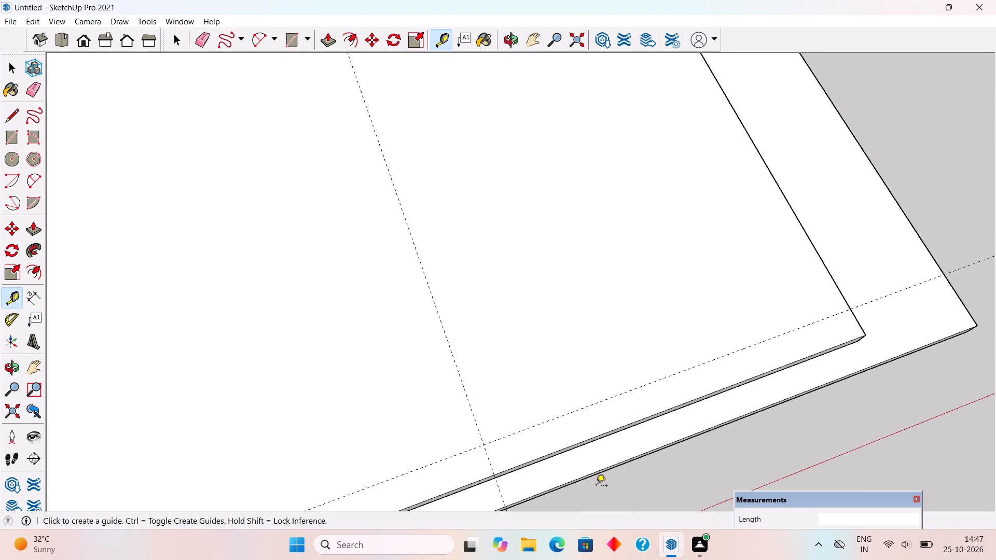
{"action": "scroll", "coordinate": [596, 486], "scroll_direction": "up", "scroll_amount": 1}
{"action": "key", "text": "r"}
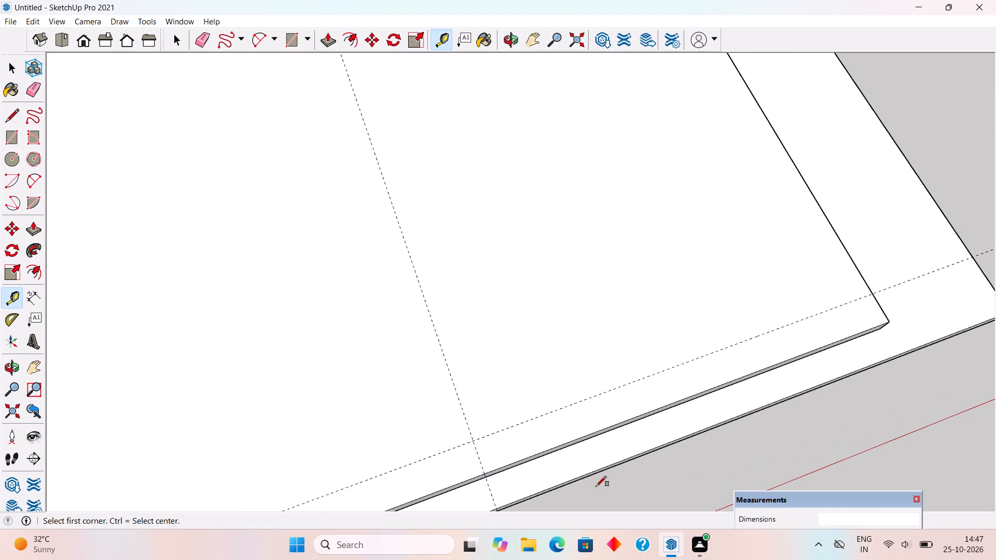
{"action": "left_click", "coordinate": [469, 440]}
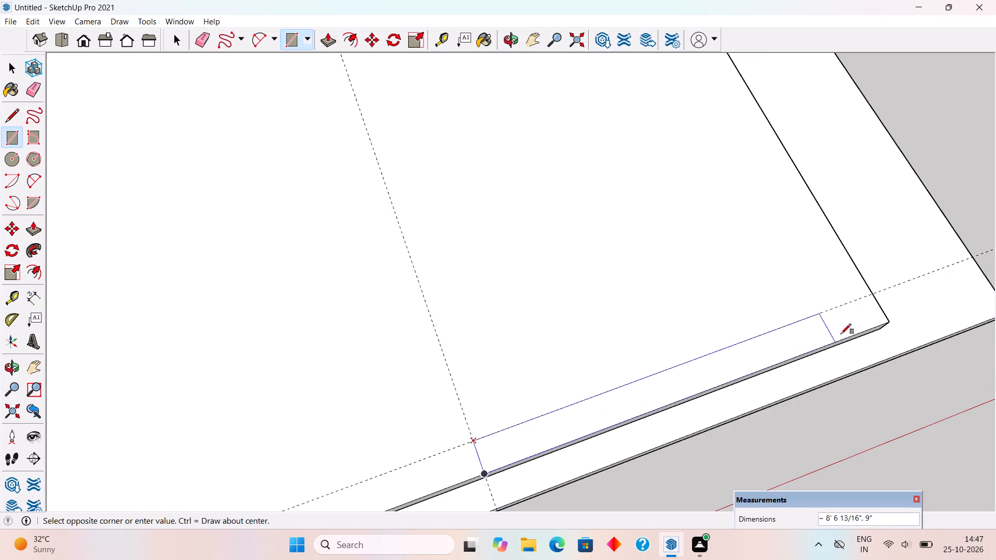
{"action": "left_click", "coordinate": [887, 317]}
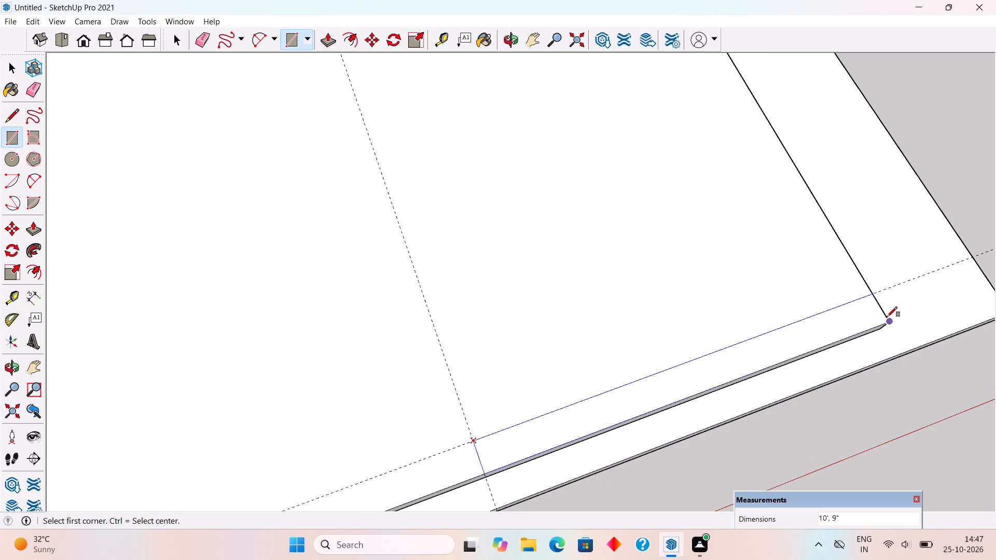
Push/Pull the narrow 10' by 9" rectangle upward 10' to form a wall.
{"action": "key", "text": "p"}
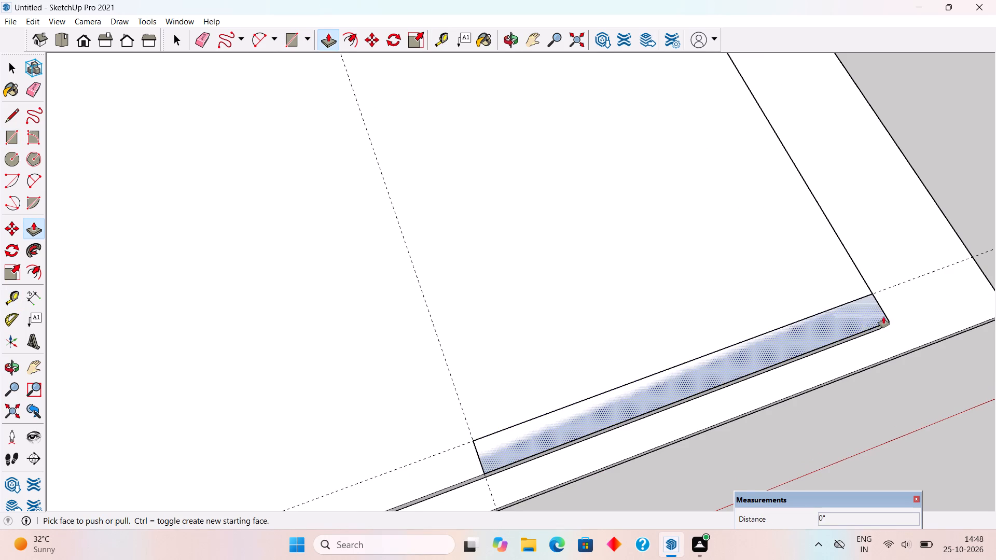
{"action": "left_click", "coordinate": [861, 319]}
{"action": "type", "text": "10'"}
{"action": "key", "text": "Return"}
{"action": "key", "text": "space"}
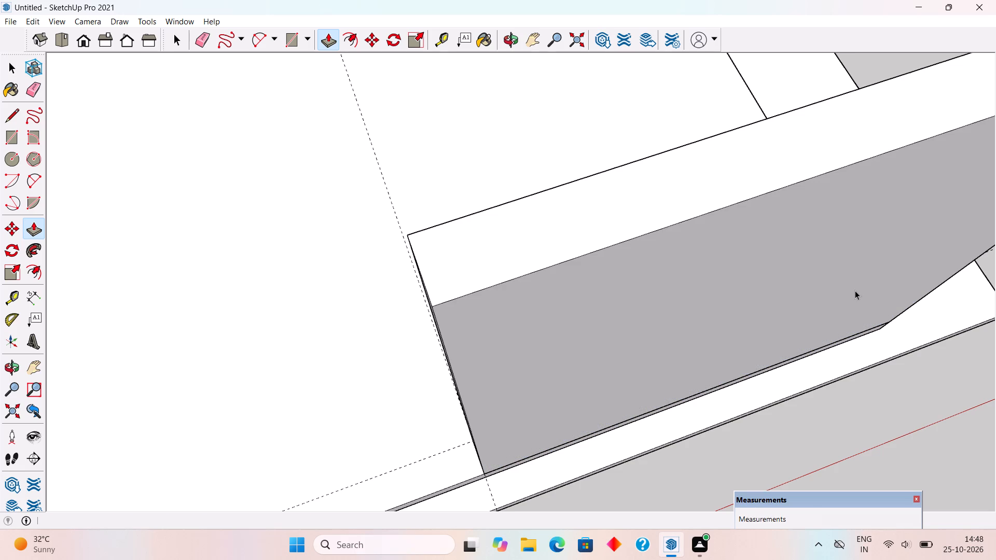
Select all connected faces and edges of the wall, make them a group, and clear the selection.
{"action": "triple_click", "coordinate": [702, 320]}
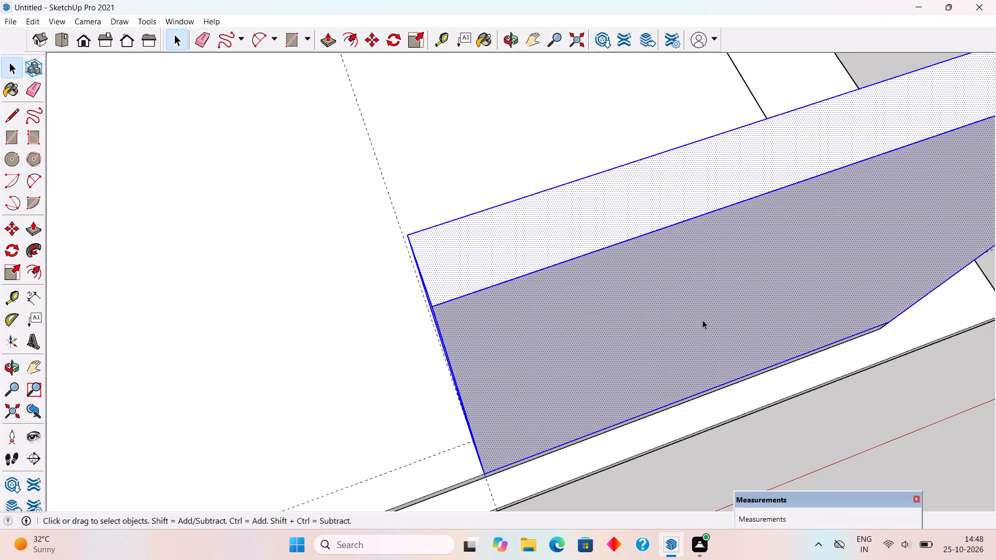
{"action": "right_click", "coordinate": [702, 320]}
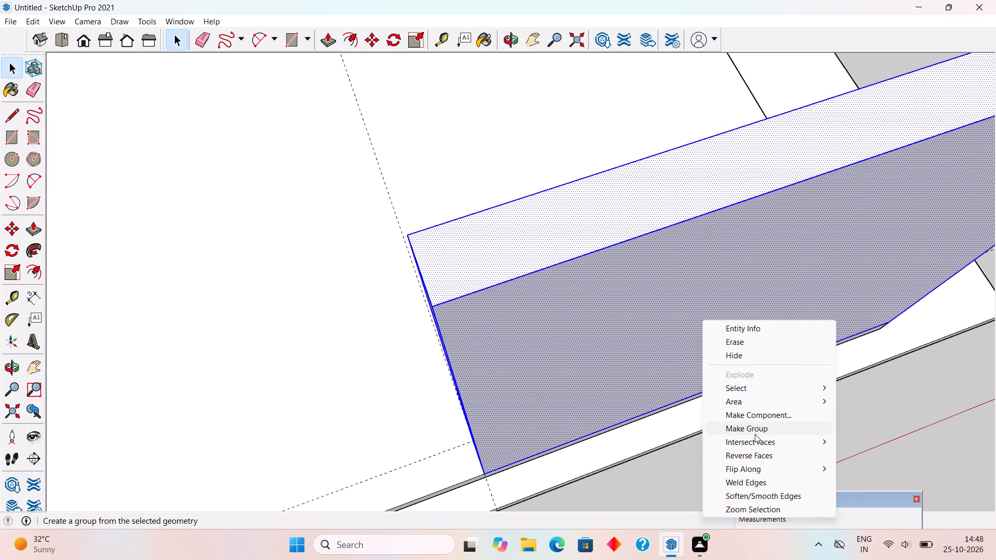
{"action": "left_click", "coordinate": [755, 434]}
{"action": "scroll", "coordinate": [755, 434], "scroll_direction": "down", "scroll_amount": 5}
{"action": "middle_click_drag", "start_coordinate": [566, 391], "coordinate": [909, 376]}
{"action": "scroll", "coordinate": [571, 300], "scroll_direction": "down", "scroll_amount": 3}
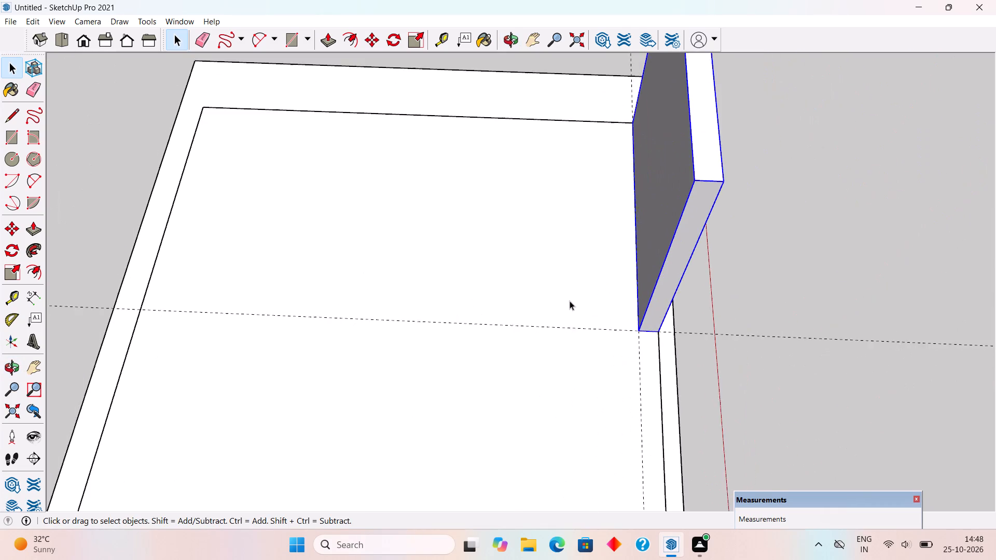
{"action": "scroll", "coordinate": [570, 301], "scroll_direction": "down", "scroll_amount": 4}
{"action": "middle_click_drag", "start_coordinate": [540, 282], "coordinate": [637, 339]}
{"action": "left_click", "coordinate": [698, 254]}
Place a guide 11" from the slab's midline guide, offset toward the wall side.
{"action": "scroll", "coordinate": [555, 257], "scroll_direction": "up", "scroll_amount": 4}
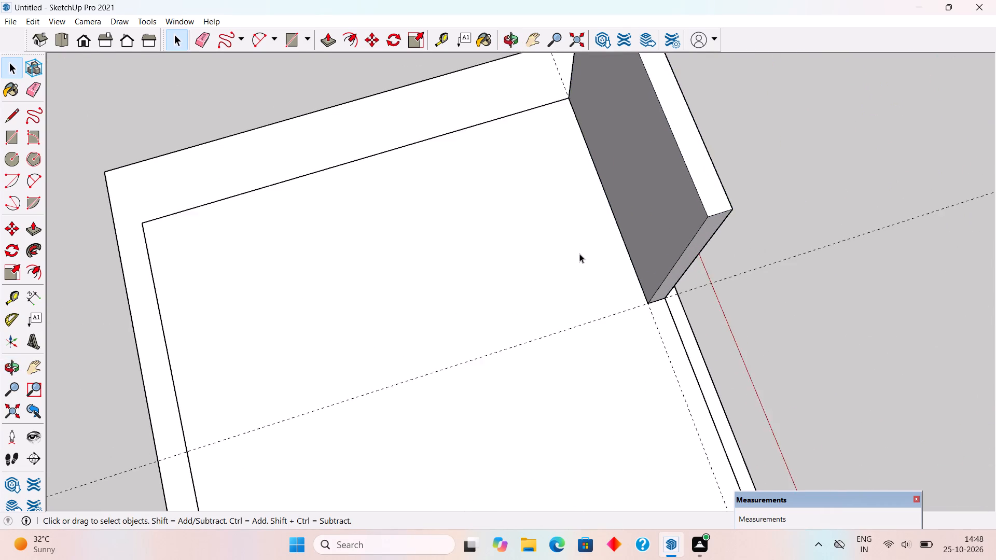
{"action": "scroll", "coordinate": [579, 254], "scroll_direction": "up", "scroll_amount": 1}
{"action": "middle_click_drag", "start_coordinate": [579, 262], "coordinate": [571, 301]}
{"action": "scroll", "coordinate": [590, 313], "scroll_direction": "up", "scroll_amount": 2}
{"action": "key", "text": "t"}
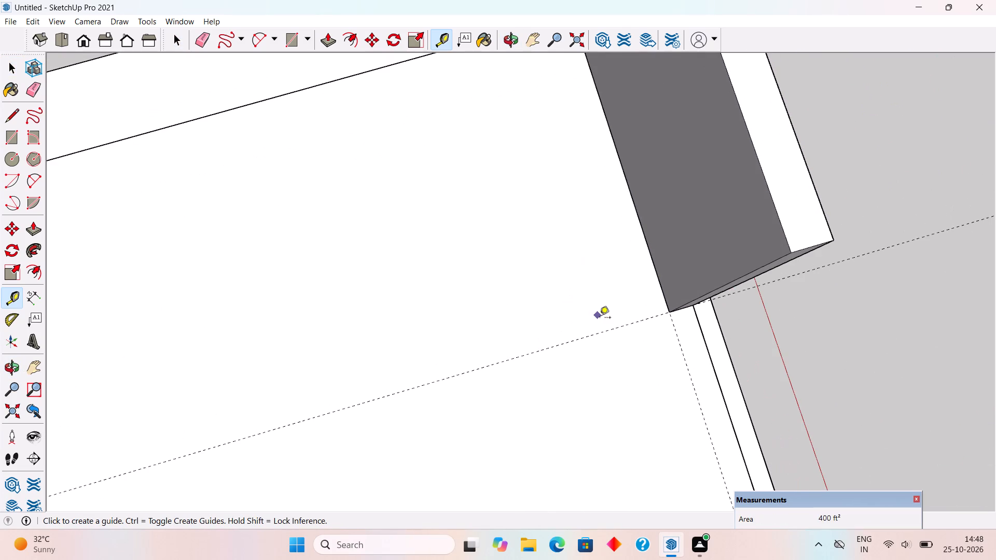
{"action": "left_click", "coordinate": [610, 331]}
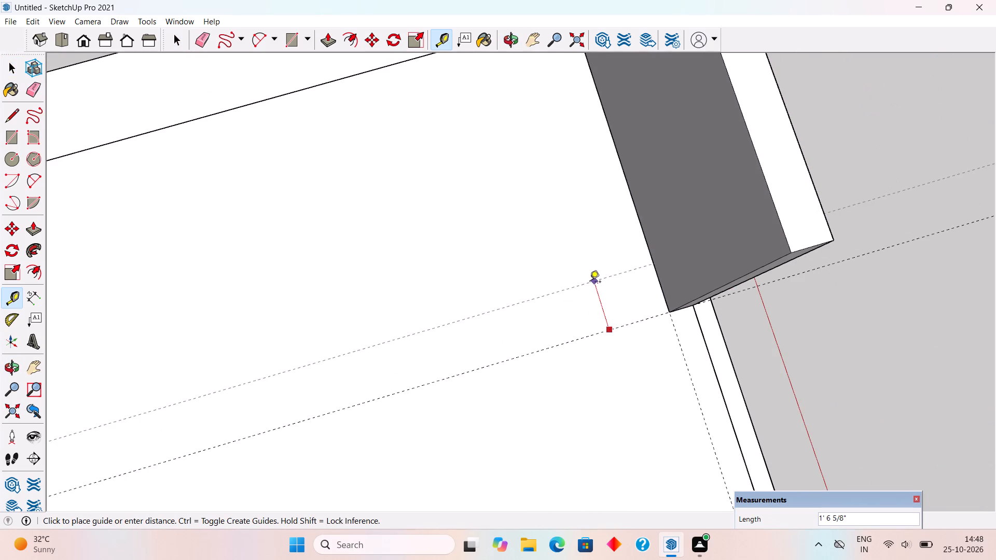
{"action": "type", "text": "11\""}
{"action": "key", "text": "Return"}
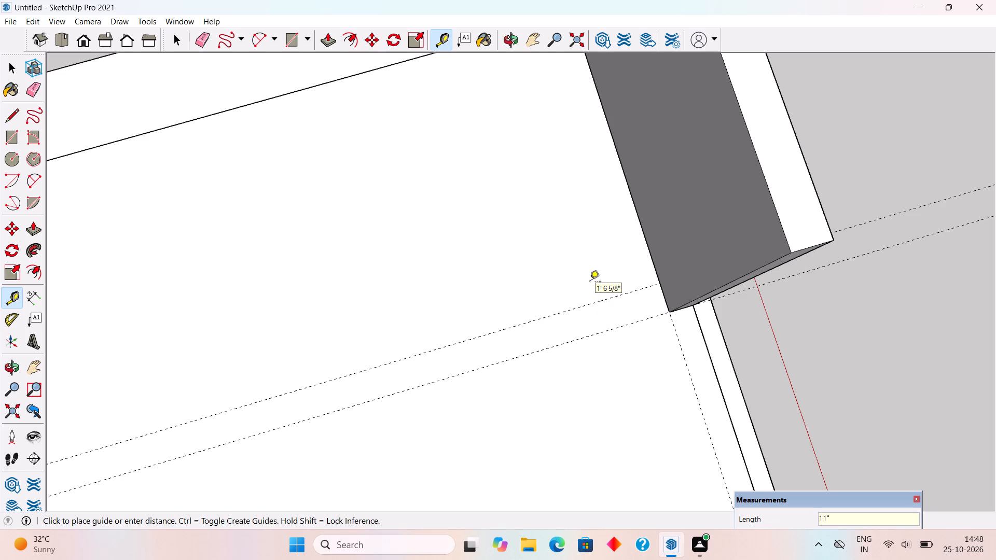
Place a guide 3' inward from the wall's inner bottom edge, parallel to the wall.
{"action": "left_click", "coordinate": [643, 237]}
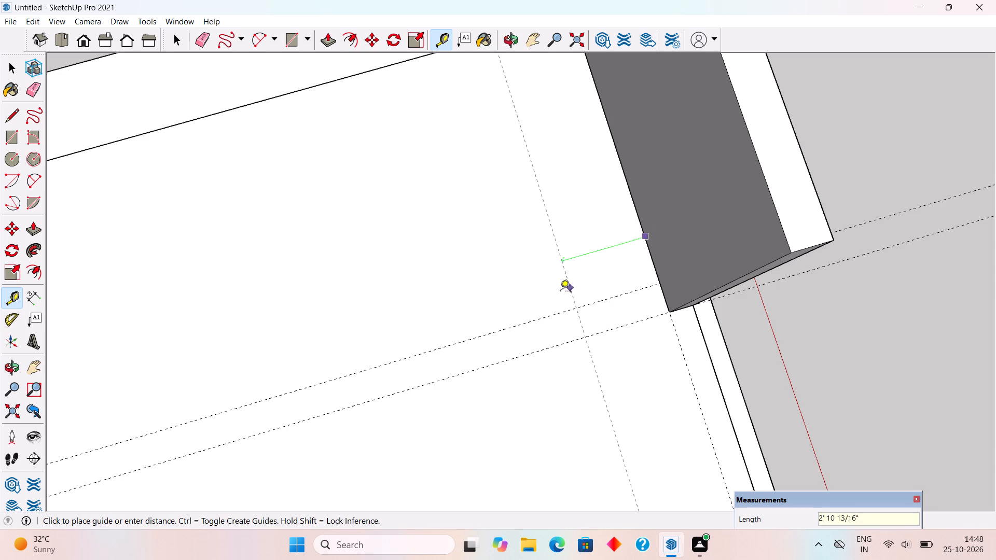
{"action": "type", "text": "3'"}
{"action": "key", "text": "Return"}
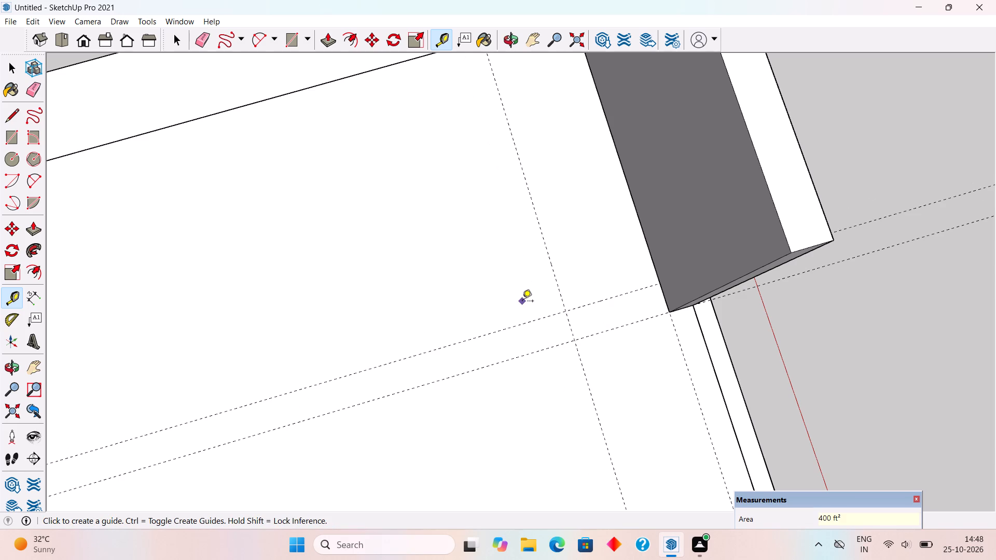
{"action": "key", "text": "space"}
Draw an 11" by 3' rectangle on the upper slab from the new guides' intersection to the wall's inner end corner.
{"action": "scroll", "coordinate": [599, 344], "scroll_direction": "up", "scroll_amount": 4}
{"action": "key", "text": "r"}
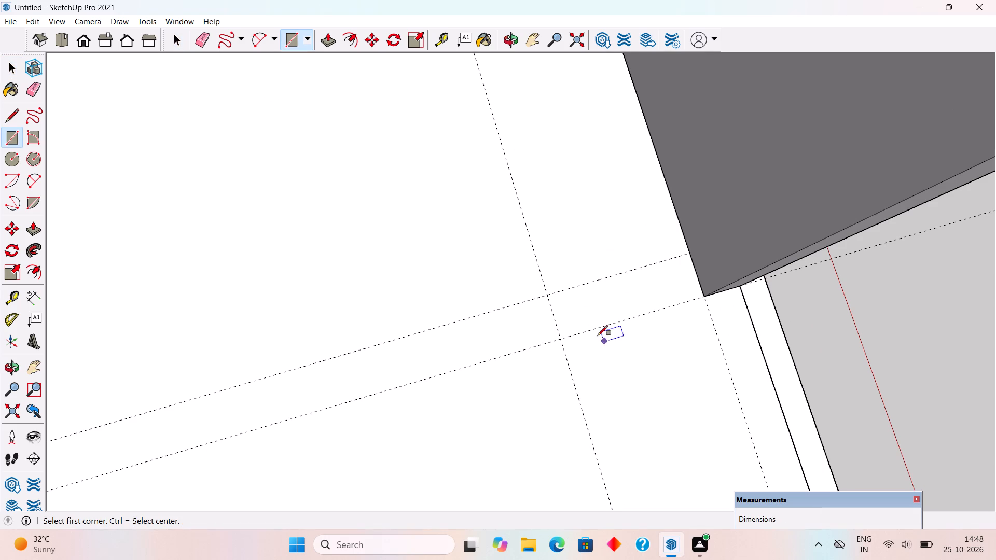
{"action": "left_click", "coordinate": [548, 291]}
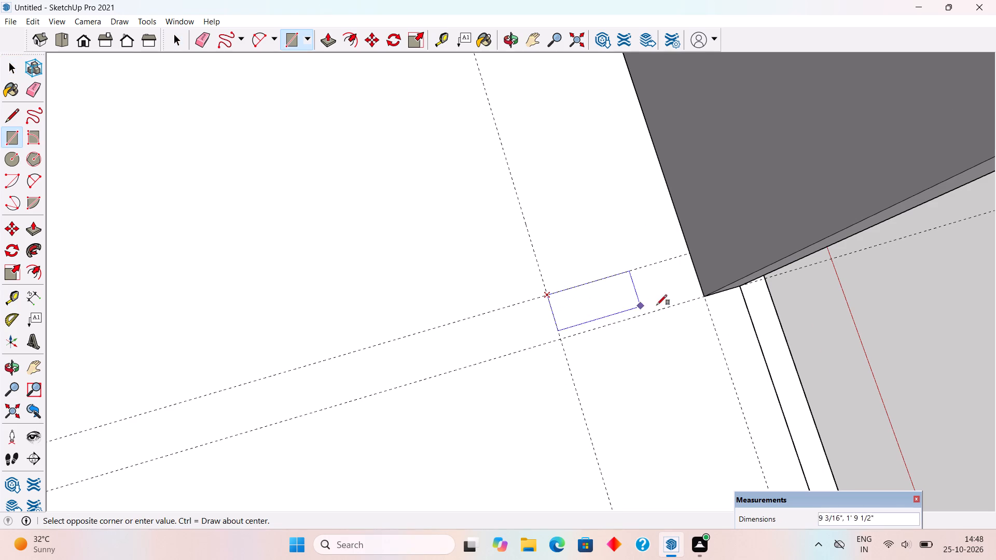
{"action": "left_click", "coordinate": [704, 297]}
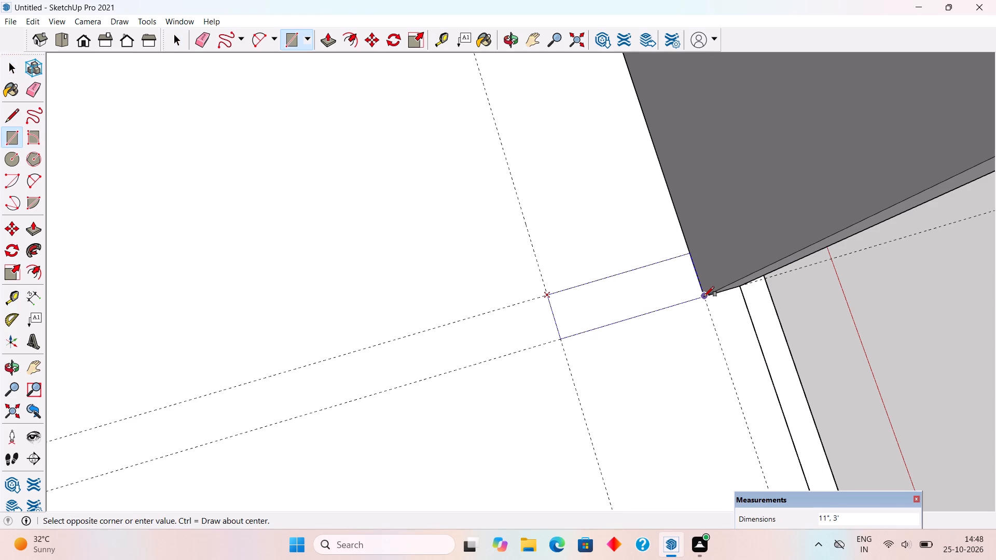
Extrude the 11" by 3' rectangle beside the wall upward by 6" with Push/Pull.
{"action": "key", "text": "space"}
{"action": "key", "text": "p"}
{"action": "left_click", "coordinate": [683, 289]}
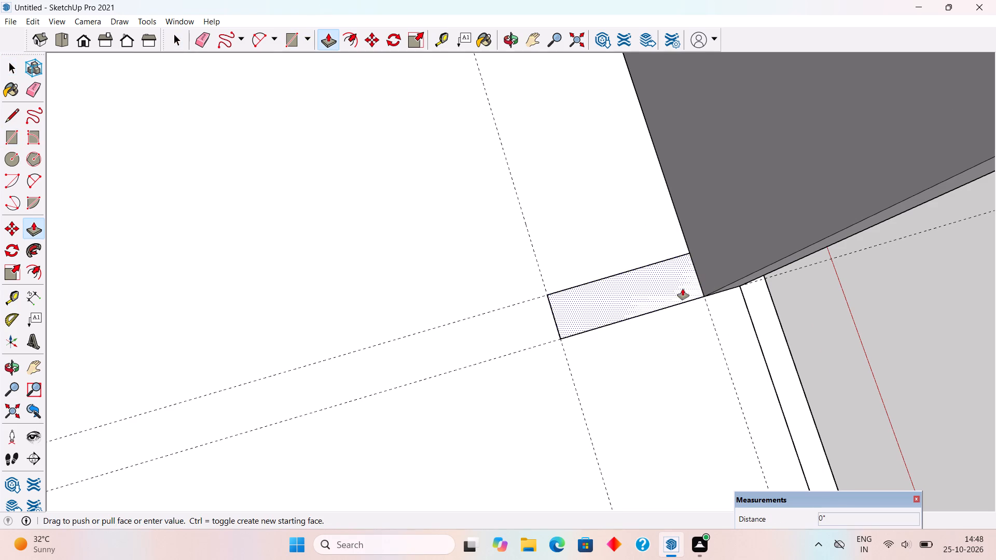
{"action": "type", "text": "6\""}
{"action": "key", "text": "Return"}
{"action": "key", "text": "space"}
Select all connected faces and edges of the 6" high block and make them a group.
{"action": "middle_click_drag", "start_coordinate": [582, 328], "coordinate": [644, 256]}
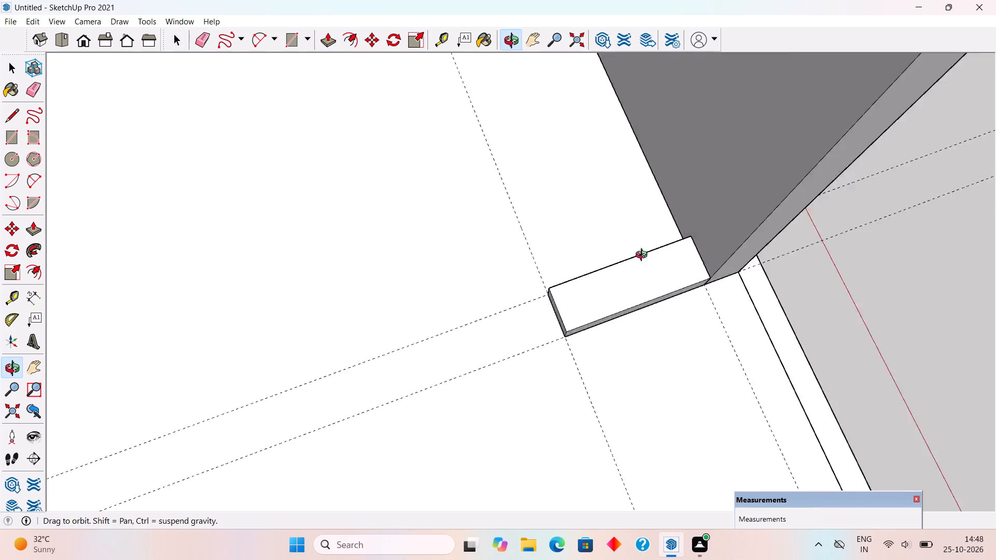
{"action": "middle_click_drag", "start_coordinate": [644, 256], "coordinate": [707, 188]}
{"action": "triple_click", "coordinate": [626, 278]}
{"action": "right_click", "coordinate": [626, 278]}
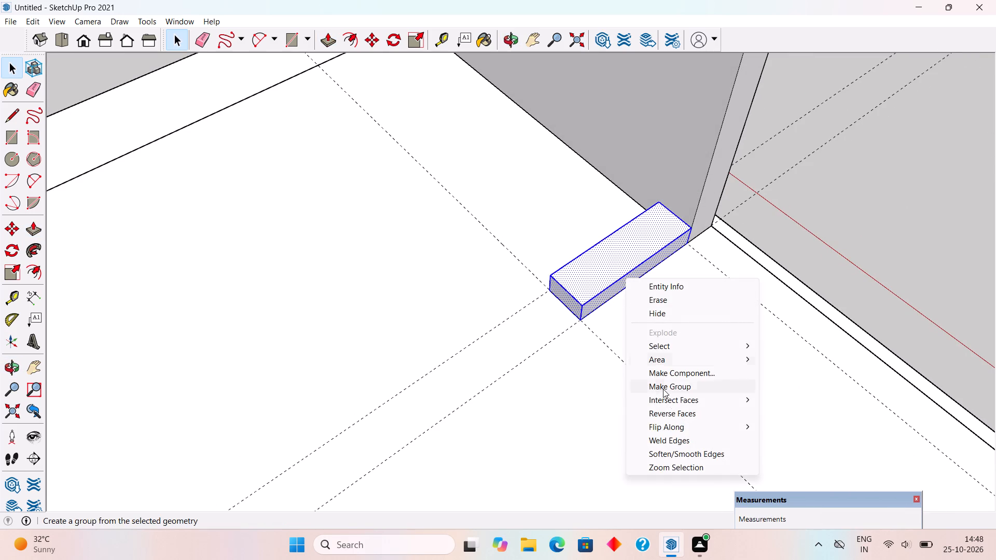
{"action": "left_click", "coordinate": [663, 390]}
Copy the step group from its bottom outer corner to its diagonally opposite top corner along the wall, and array the copy x8.
{"action": "middle_click_drag", "start_coordinate": [431, 298], "coordinate": [640, 278]}
{"action": "scroll", "coordinate": [624, 267], "scroll_direction": "up", "scroll_amount": 2}
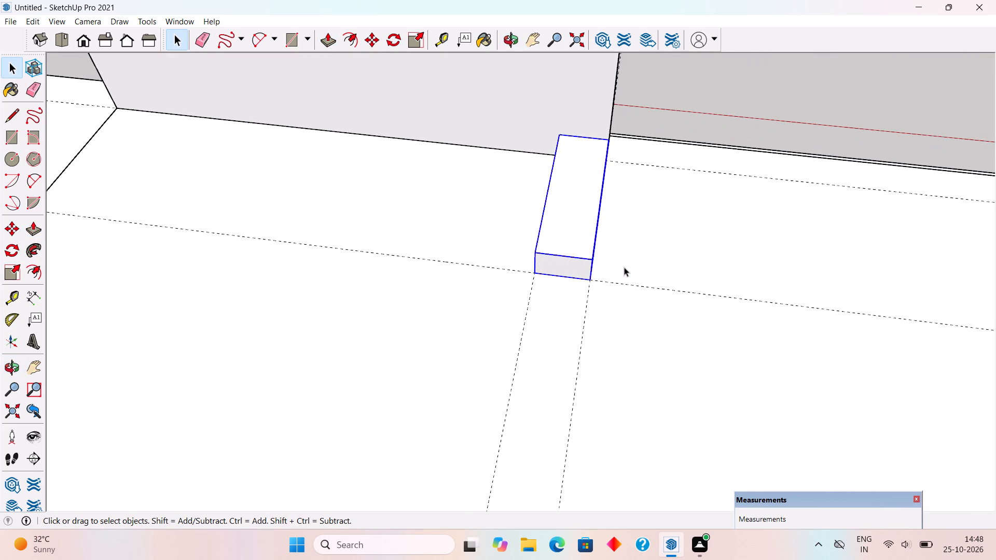
{"action": "key", "text": "m"}
{"action": "left_click", "coordinate": [590, 281]}
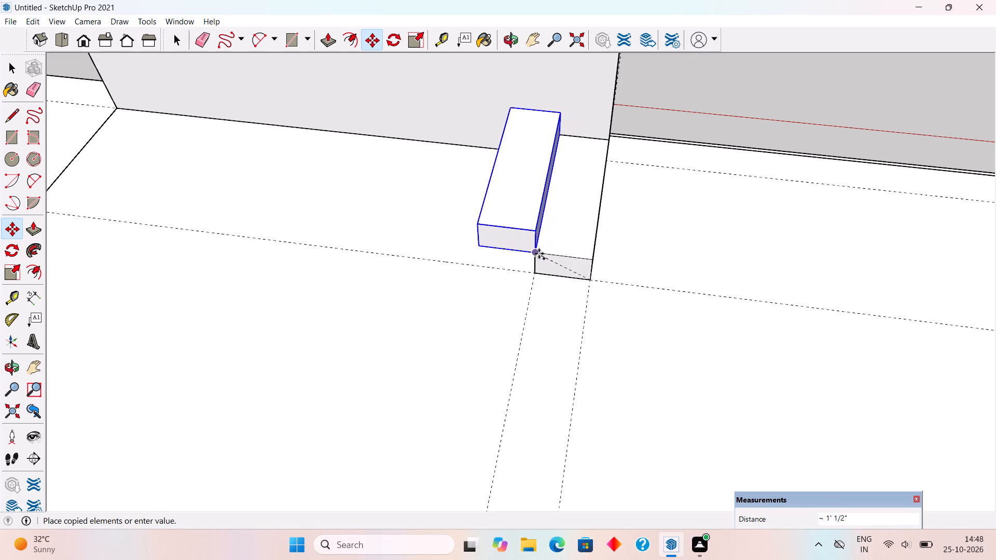
{"action": "left_click", "coordinate": [538, 254]}
{"action": "key", "text": "x"}
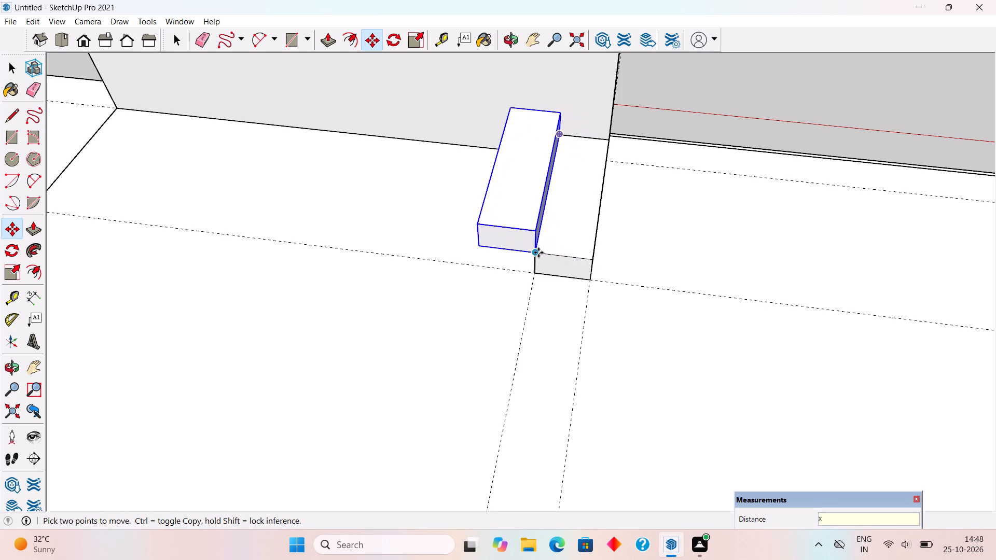
{"action": "key", "text": "8"}
{"action": "key", "text": "Return"}
{"action": "key", "text": "space"}
Examine the flight of steps against the wall from several angles, including the gap beneath it and the wall's far end.
{"action": "scroll", "coordinate": [550, 276], "scroll_direction": "down", "scroll_amount": 10}
{"action": "middle_click_drag", "start_coordinate": [479, 251], "coordinate": [673, 200]}
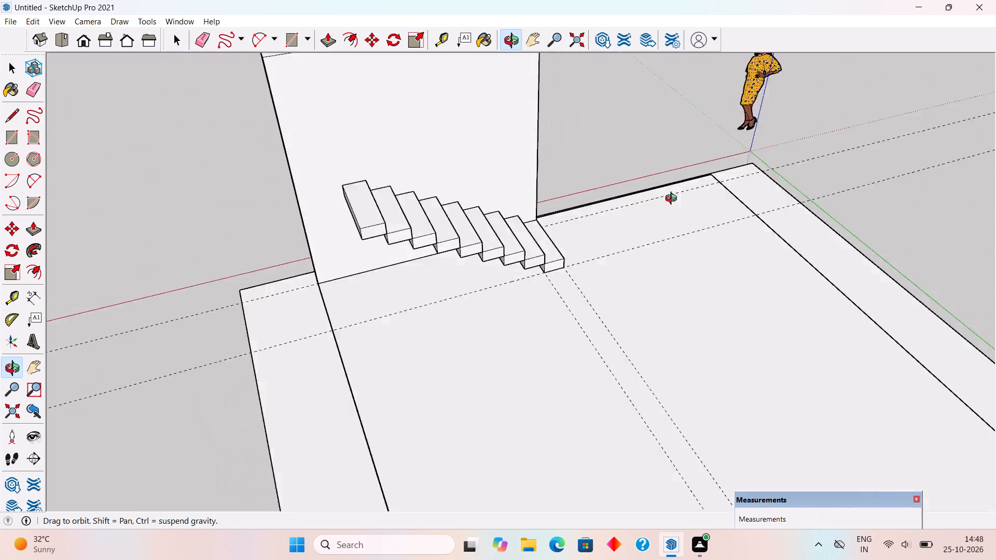
{"action": "middle_click_drag", "start_coordinate": [673, 200], "coordinate": [778, 166]}
{"action": "scroll", "coordinate": [240, 257], "scroll_direction": "up", "scroll_amount": 3}
{"action": "scroll", "coordinate": [357, 261], "scroll_direction": "up", "scroll_amount": 1}
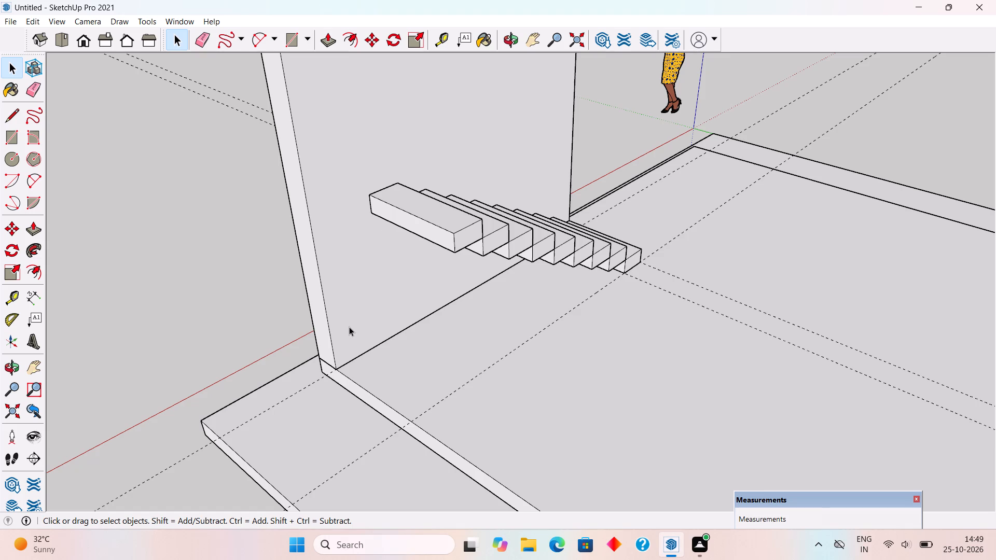
{"action": "scroll", "coordinate": [349, 327], "scroll_direction": "down", "scroll_amount": 4}
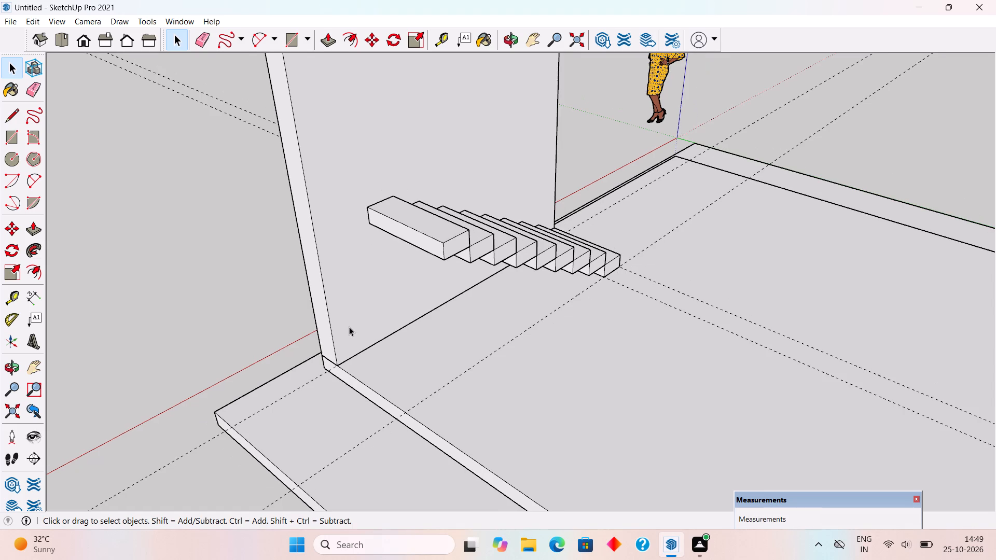
{"action": "scroll", "coordinate": [349, 327], "scroll_direction": "up", "scroll_amount": 5}
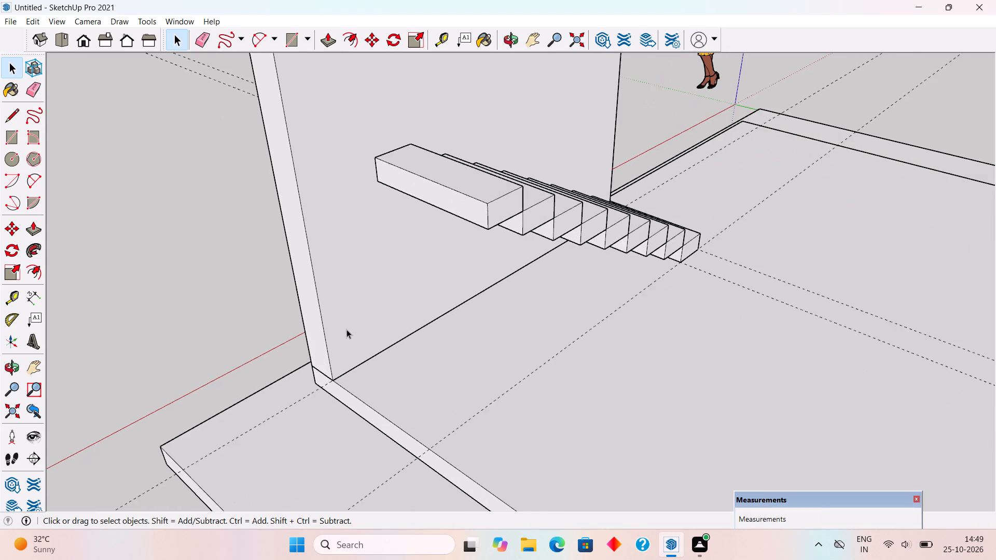
{"action": "scroll", "coordinate": [358, 325], "scroll_direction": "up", "scroll_amount": 2}
{"action": "middle_click", "coordinate": [355, 323]}
{"action": "scroll", "coordinate": [354, 322], "scroll_direction": "up", "scroll_amount": 1}
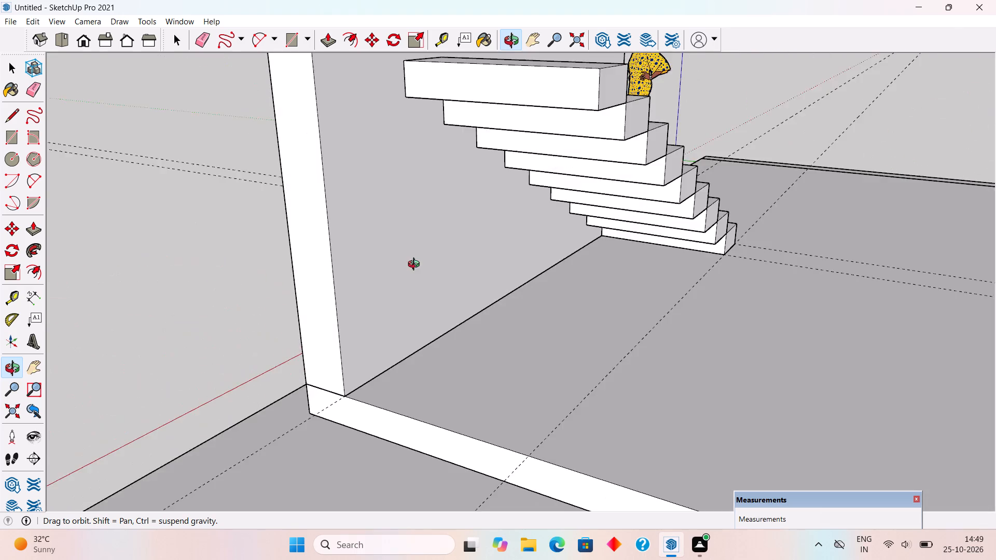
{"action": "scroll", "coordinate": [357, 321], "scroll_direction": "down", "scroll_amount": 4}
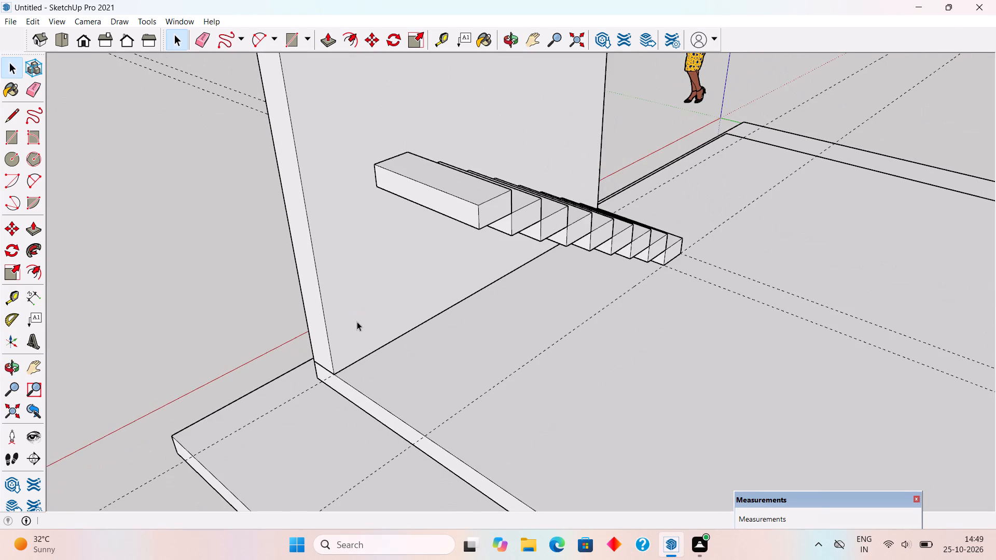
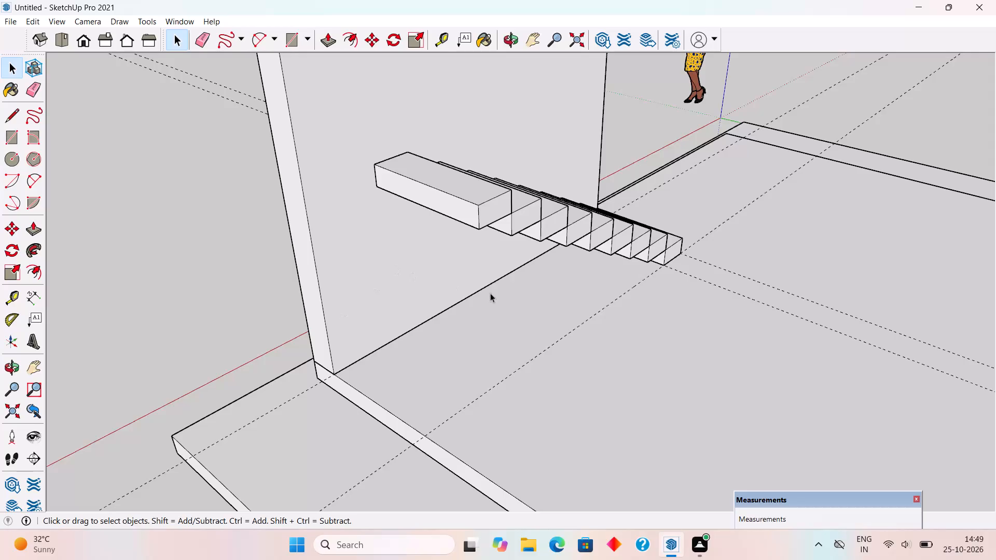
Measure the vertical distance from the top step's upper edge down to the base beside the wall.
{"action": "middle_click_drag", "start_coordinate": [492, 248], "coordinate": [532, 216]}
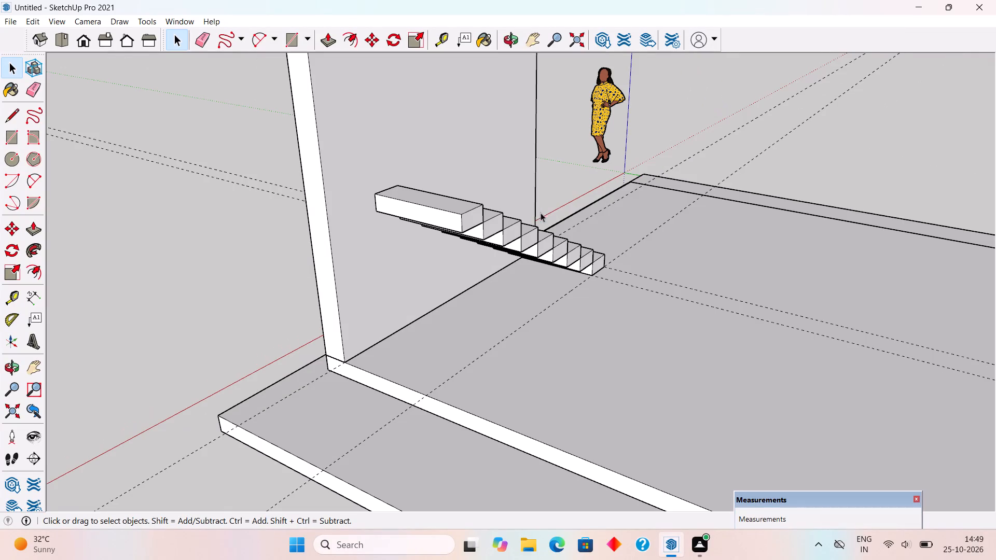
{"action": "key", "text": "t"}
{"action": "left_click", "coordinate": [430, 207]}
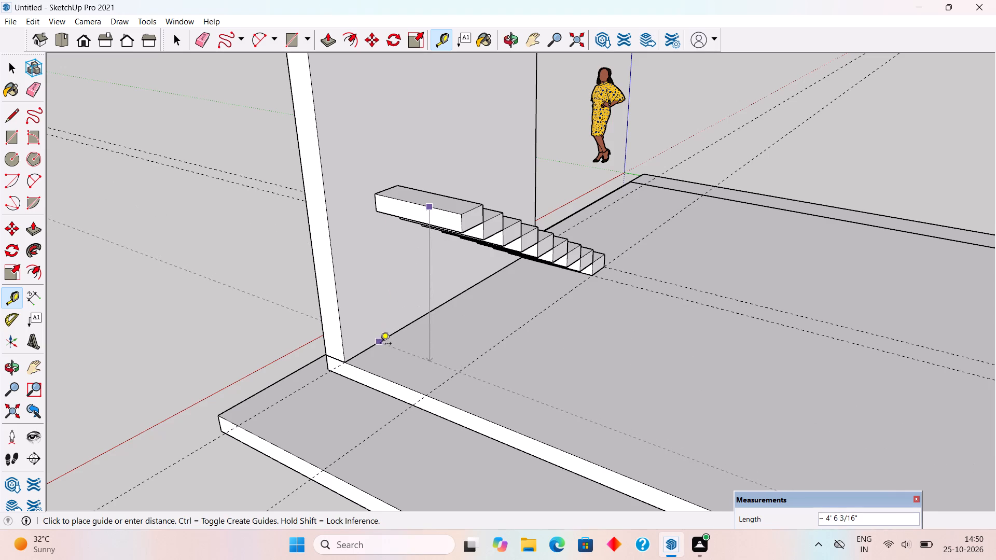
{"action": "key", "text": "t"}
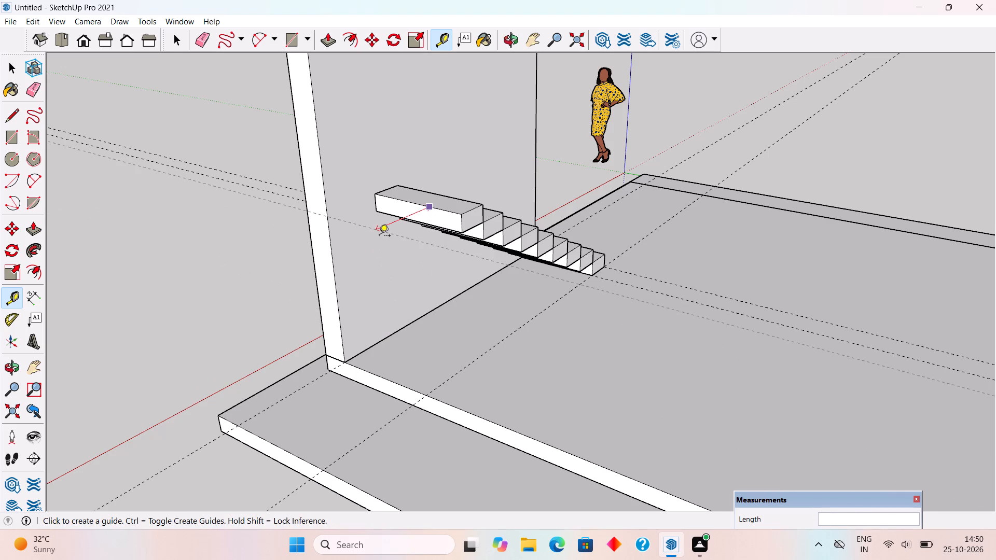
{"action": "left_click", "coordinate": [373, 198]}
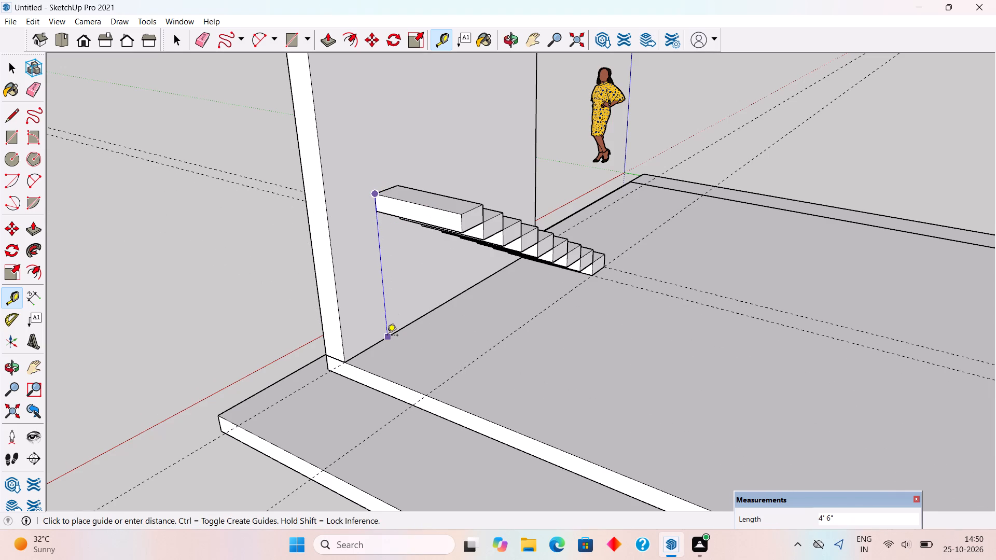
{"action": "key", "text": "space"}
Draw a 6" by 3' rectangle over the exposed vertical long face of the top step, between its opposite corners.
{"action": "middle_click_drag", "start_coordinate": [347, 231], "coordinate": [181, 233]}
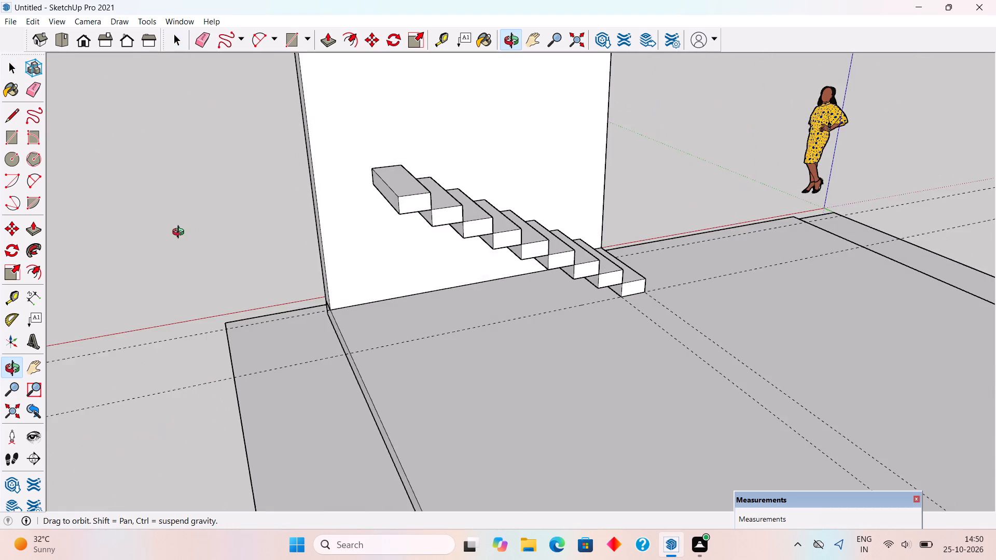
{"action": "middle_click_drag", "start_coordinate": [181, 233], "coordinate": [216, 356]}
{"action": "scroll", "coordinate": [234, 345], "scroll_direction": "up", "scroll_amount": 1}
{"action": "scroll", "coordinate": [401, 216], "scroll_direction": "up", "scroll_amount": 5}
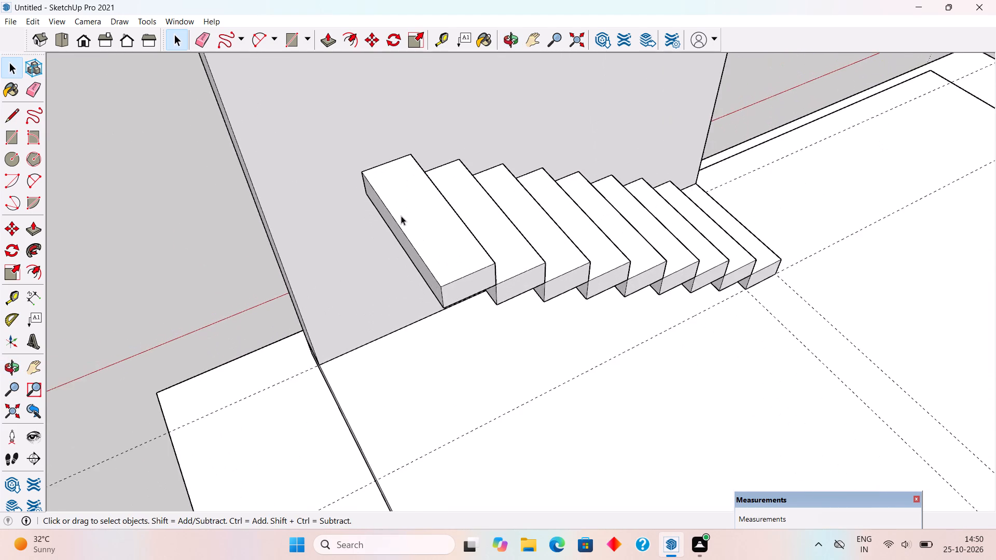
{"action": "scroll", "coordinate": [401, 216], "scroll_direction": "up", "scroll_amount": 1}
{"action": "middle_click_drag", "start_coordinate": [376, 209], "coordinate": [492, 153]}
{"action": "key", "text": "r"}
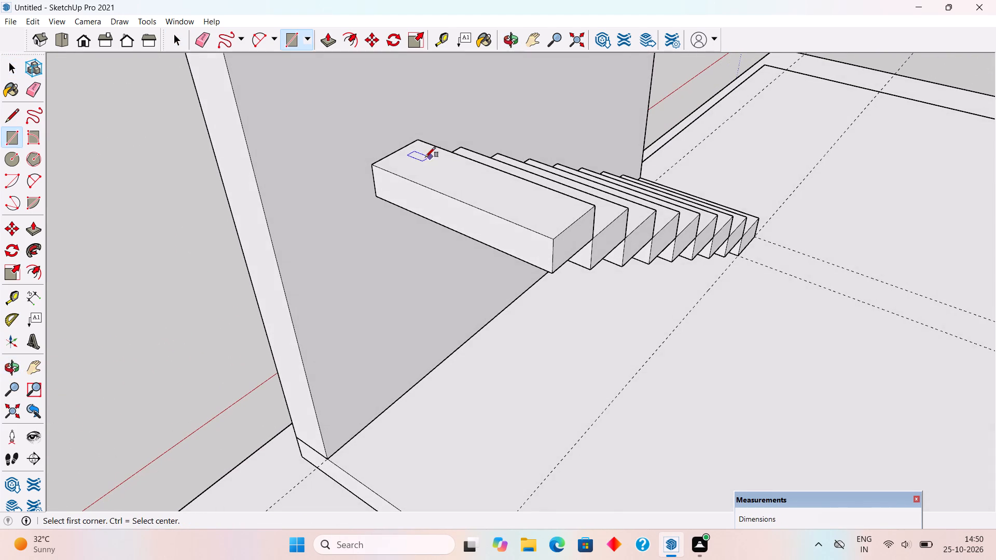
{"action": "left_click", "coordinate": [373, 167]}
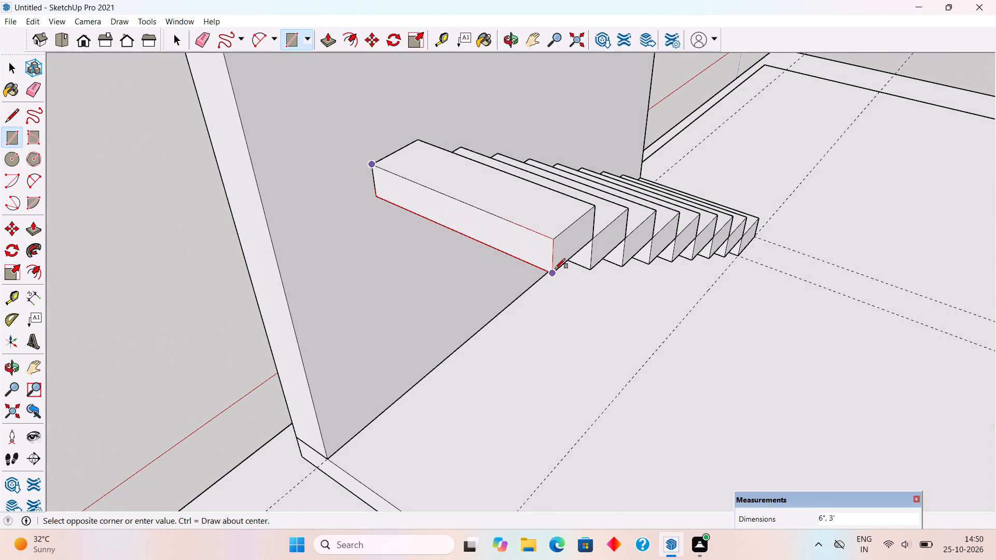
{"action": "left_click", "coordinate": [555, 269]}
Extrude the 6" by 3' rectangle on the top step outward by 3' with Push/Pull, away from the flight.
{"action": "key", "text": "p"}
{"action": "left_click", "coordinate": [537, 261]}
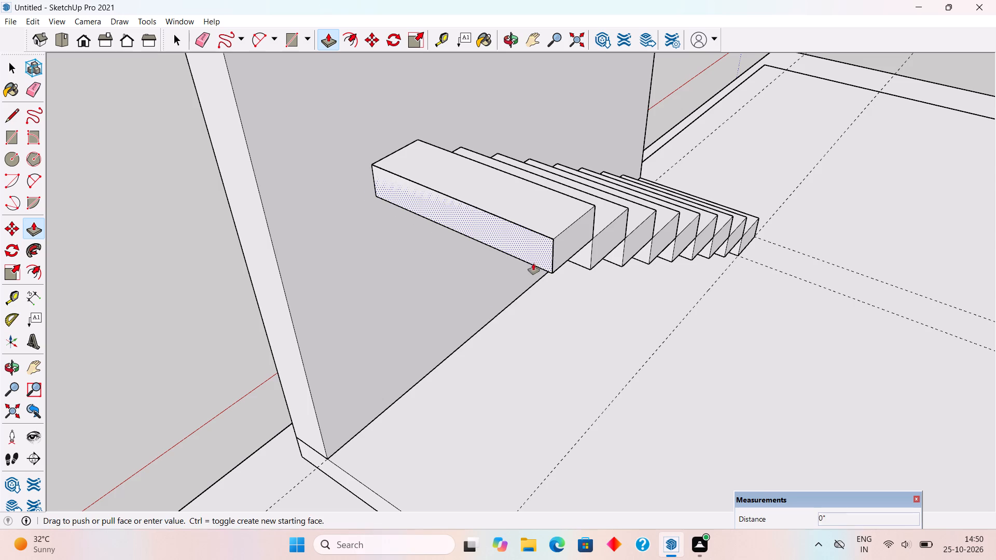
{"action": "type", "text": "3;"}
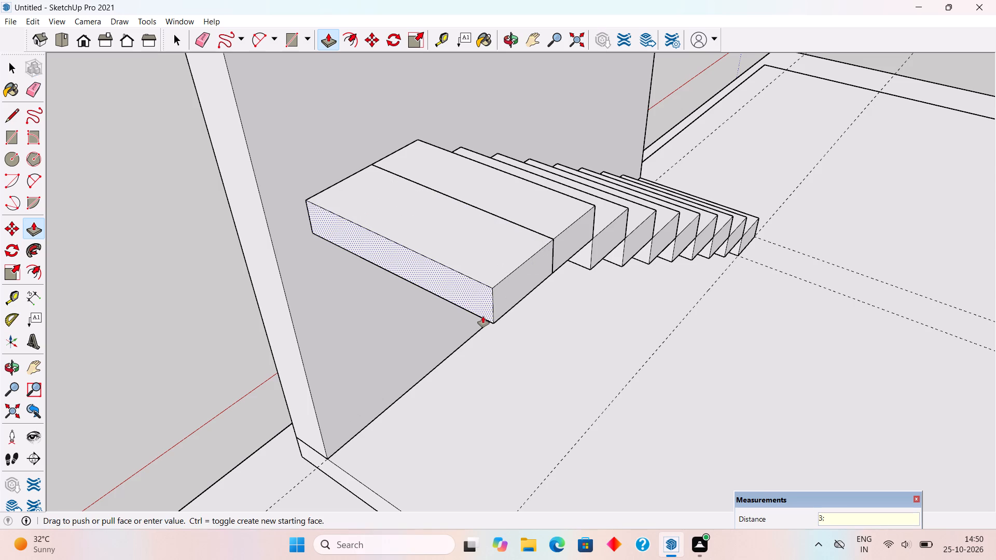
{"action": "key", "text": "BackSpace"}
{"action": "key", "text": "apostrophe"}
{"action": "key", "text": "Return"}
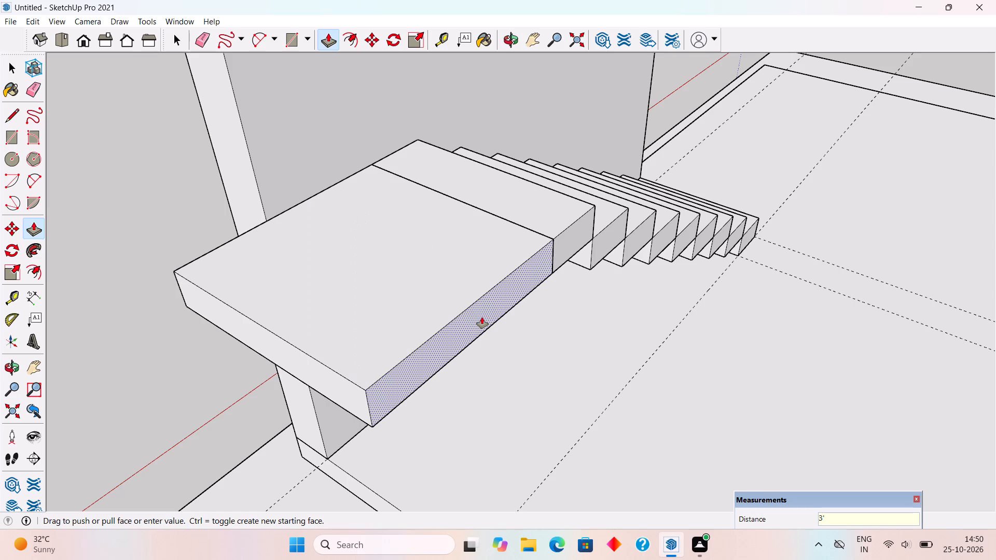
Extend the landing by 3' by pulling its side face that faces away from the wall.
{"action": "left_click", "coordinate": [473, 312]}
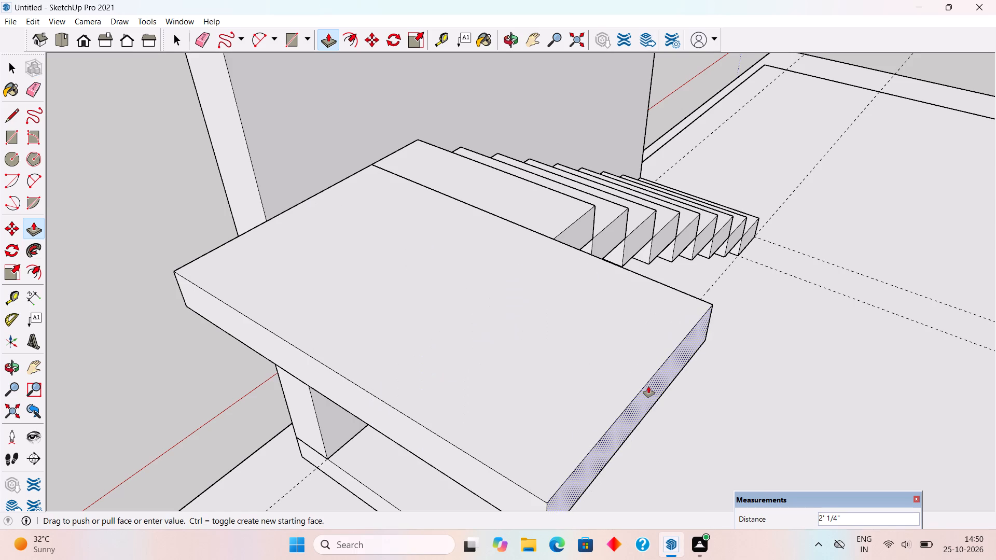
{"action": "type", "text": "3'"}
{"action": "key", "text": "Return"}
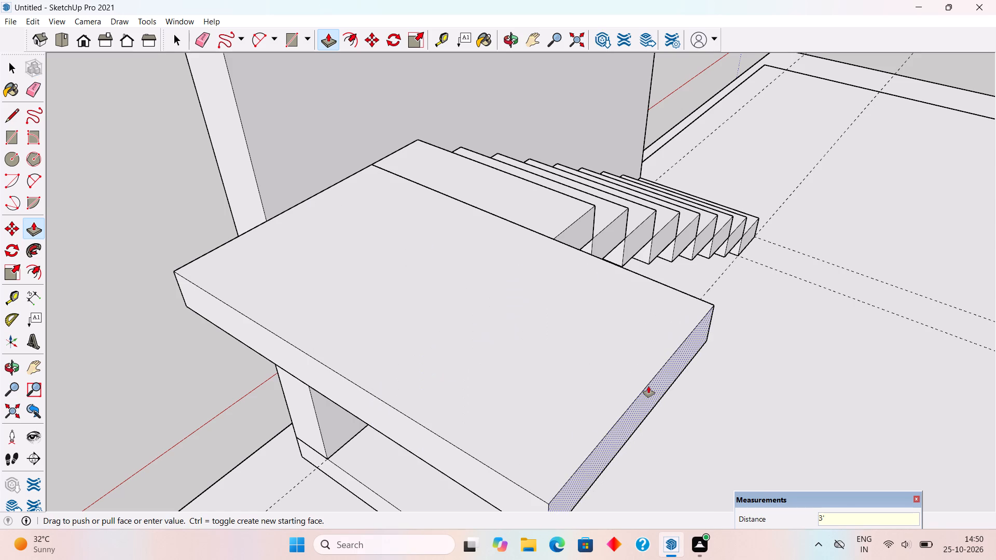
Select all connected faces and edges of the landing slab and make them a group.
{"action": "key", "text": "space"}
{"action": "scroll", "coordinate": [649, 388], "scroll_direction": "down", "scroll_amount": 10}
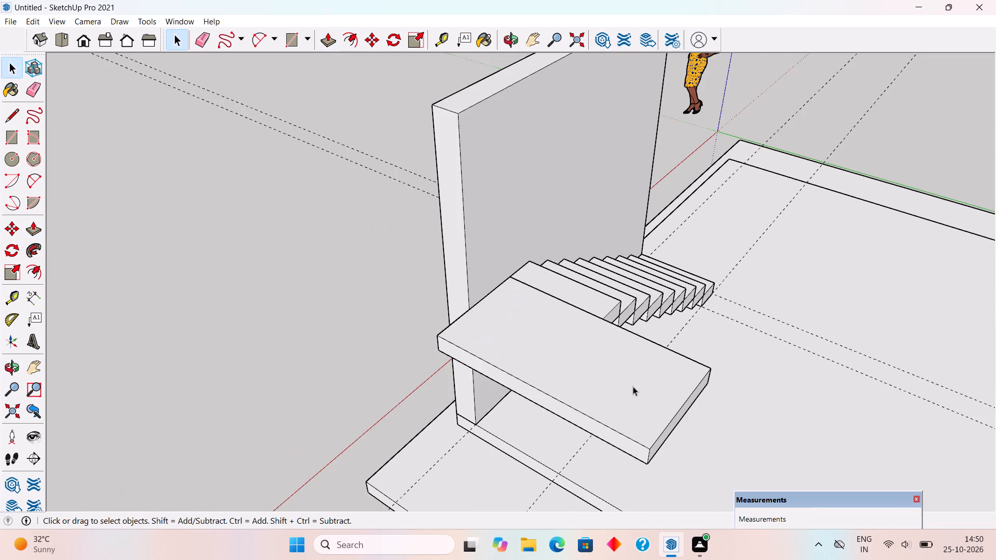
{"action": "triple_click", "coordinate": [633, 386]}
{"action": "right_click", "coordinate": [633, 386]}
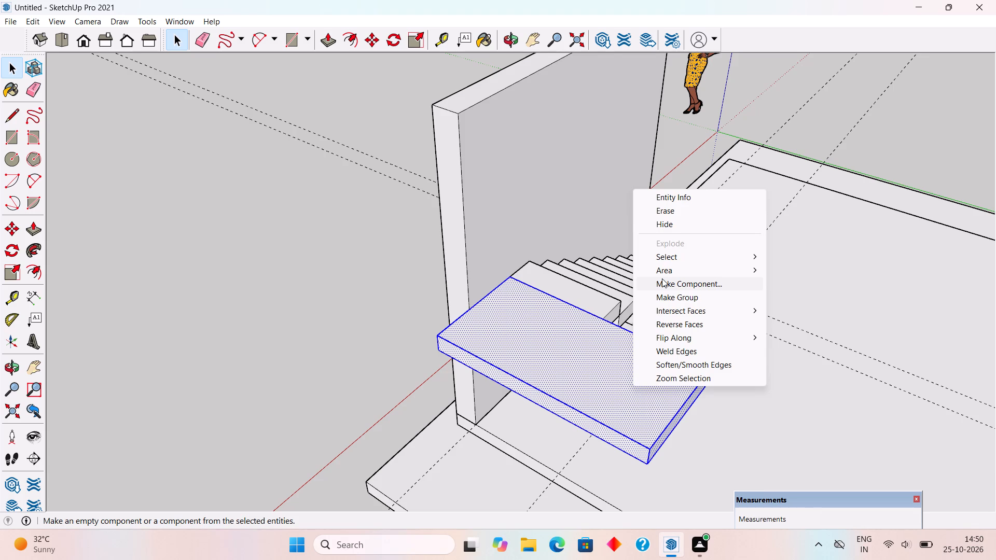
{"action": "left_click", "coordinate": [671, 301]}
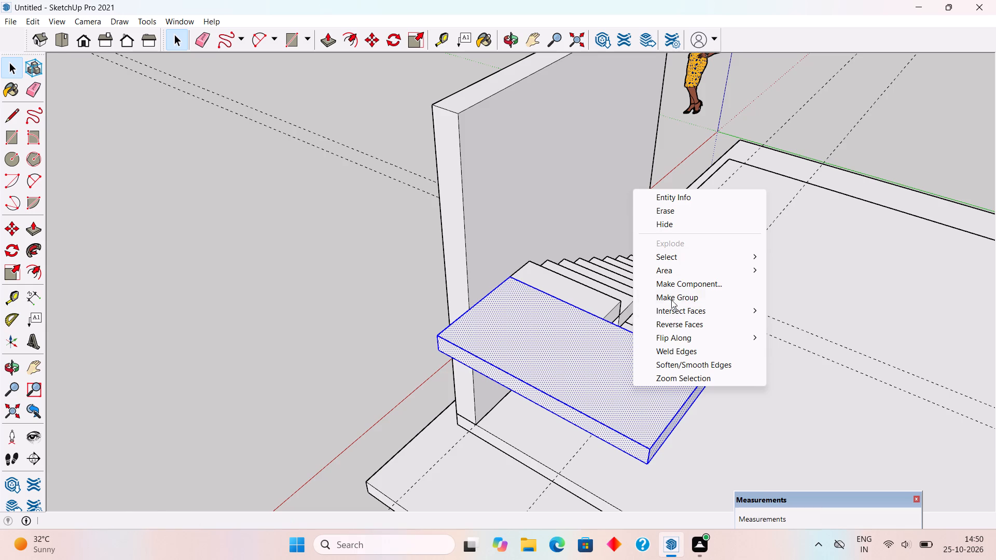
{"action": "scroll", "coordinate": [671, 300], "scroll_direction": "down", "scroll_amount": 6}
{"action": "middle_click_drag", "start_coordinate": [572, 257], "coordinate": [312, 188]}
{"action": "left_click", "coordinate": [280, 181]}
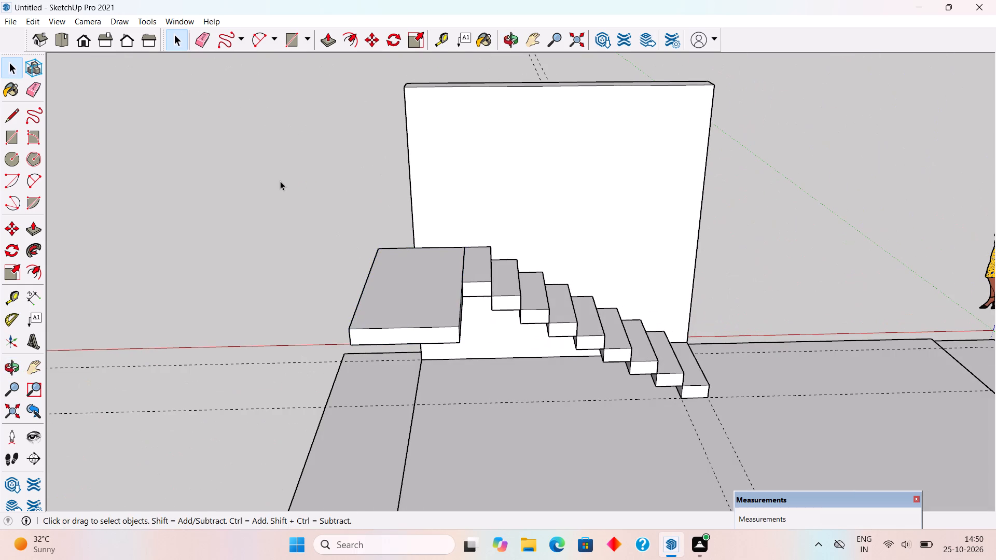
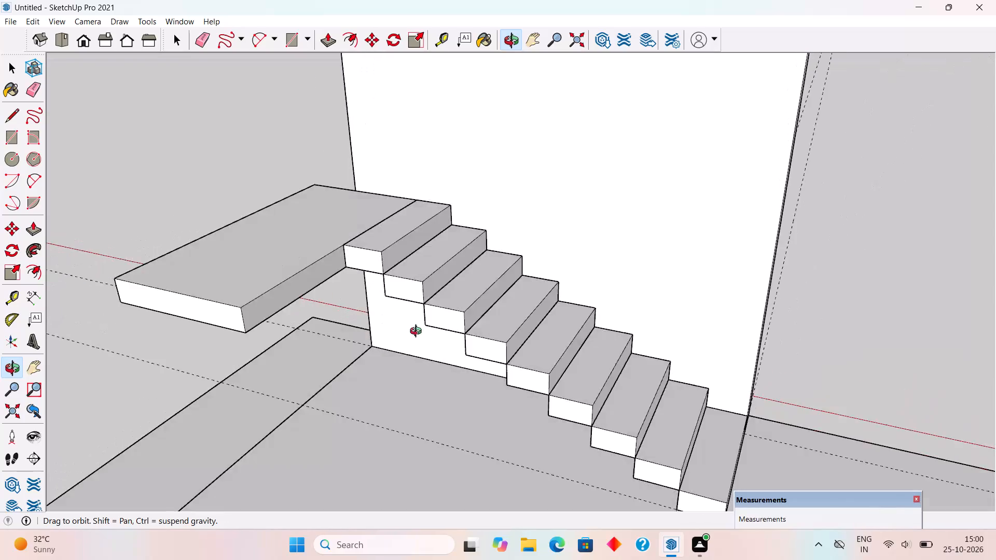
Extend the staircase wall's end face to the landing's outer edge with Push/Pull, plus a further 9".
{"action": "middle_click_drag", "start_coordinate": [432, 326], "coordinate": [478, 298]}
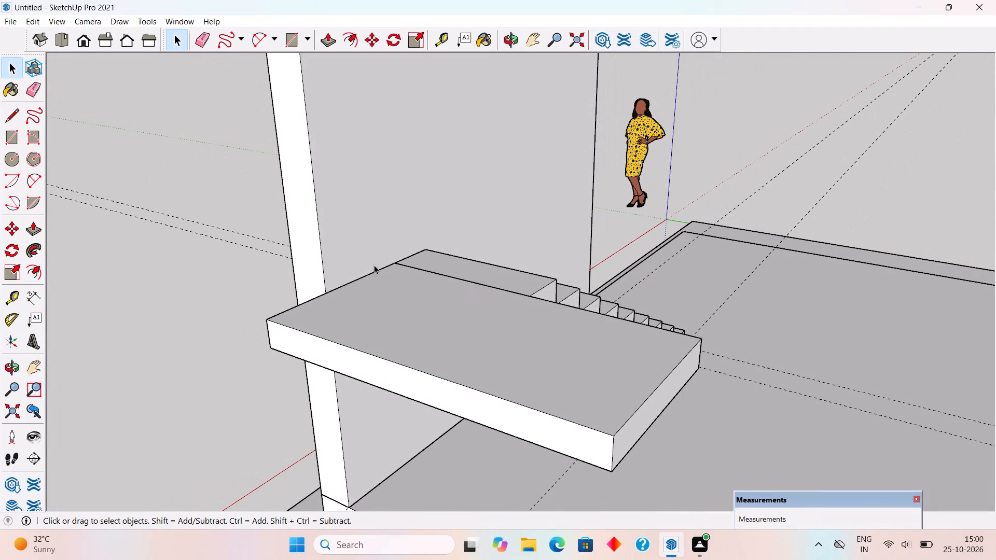
{"action": "triple_click", "coordinate": [318, 269]}
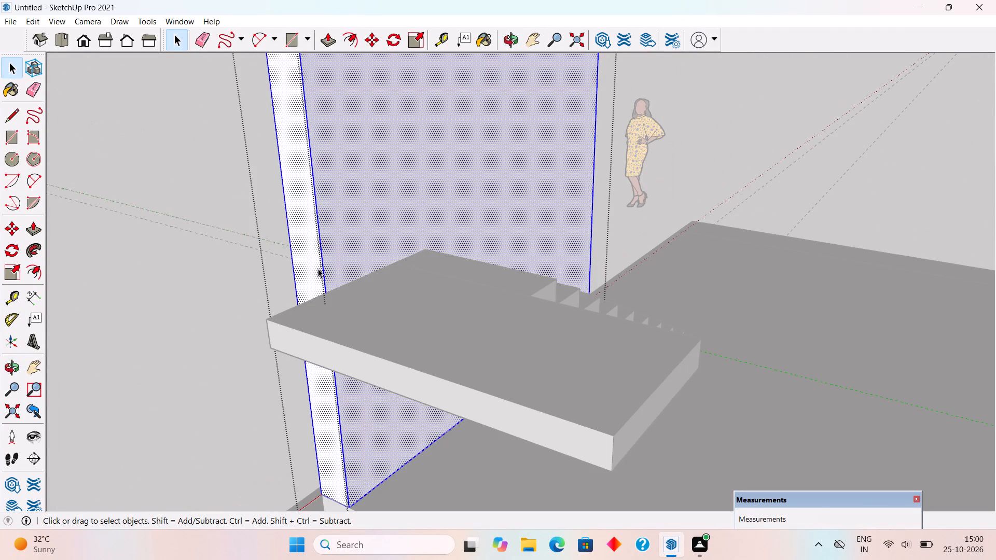
{"action": "type", "text": "[p"}
{"action": "left_click", "coordinate": [318, 269]}
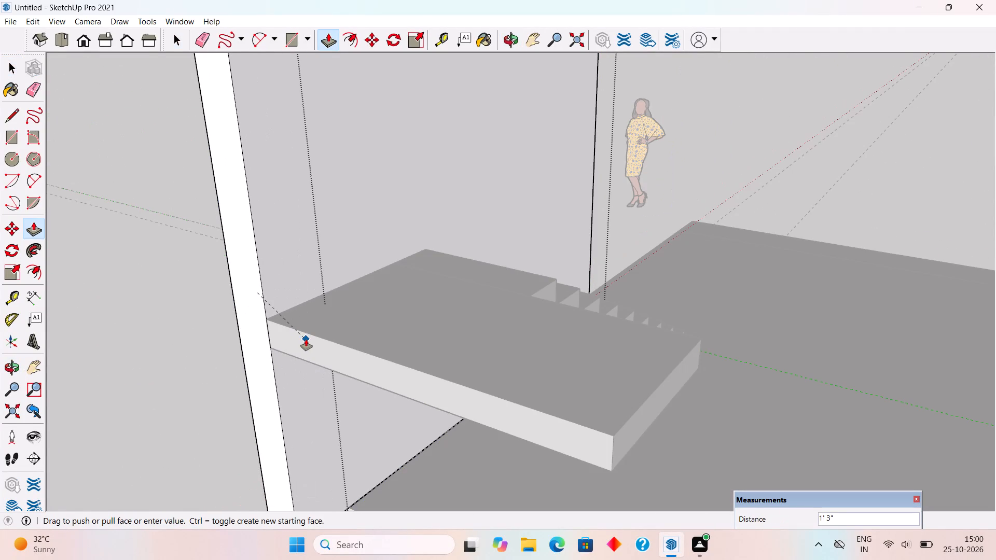
{"action": "left_click", "coordinate": [306, 340]}
{"action": "left_click", "coordinate": [255, 309]}
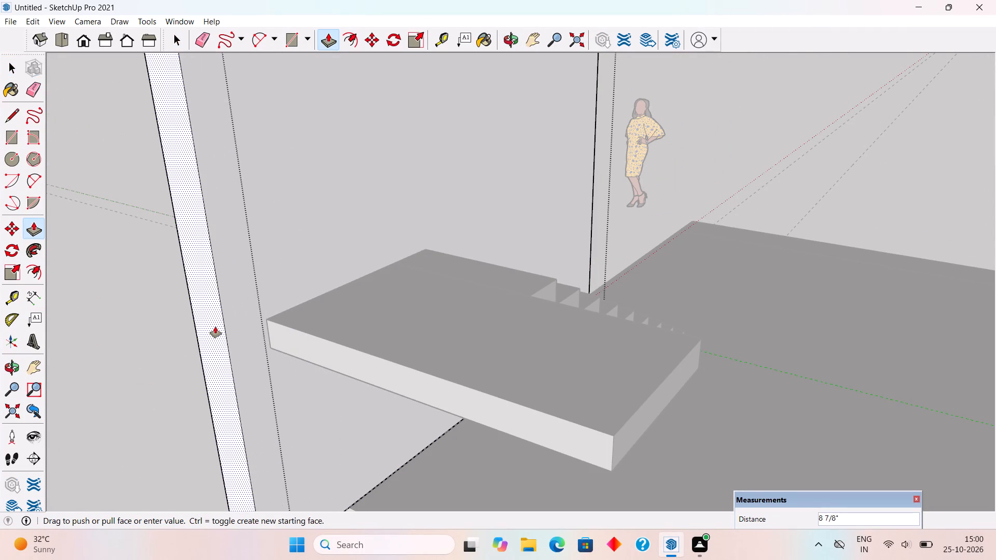
{"action": "key", "text": "9"}
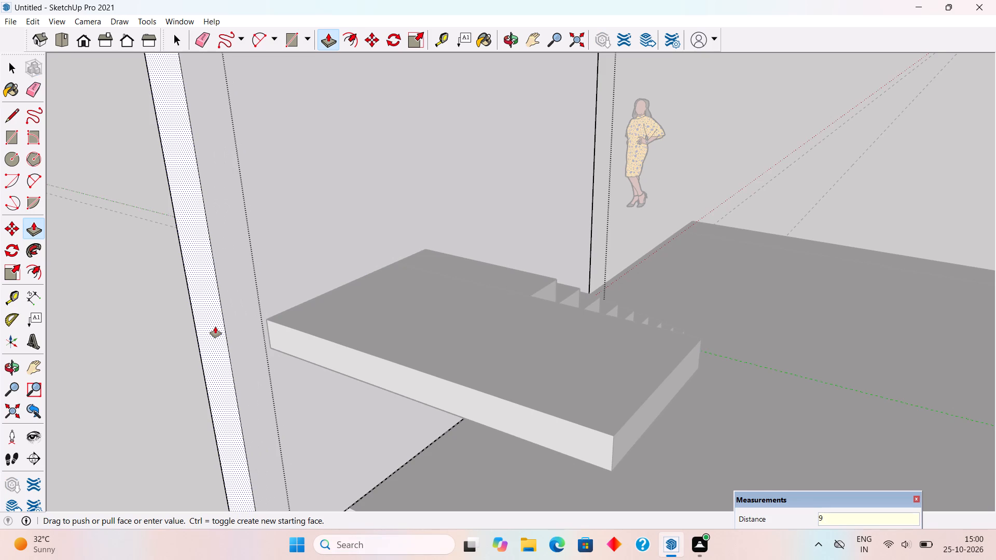
{"action": "key", "text": "shift+quotedbl"}
{"action": "key", "text": "Return"}
{"action": "key", "text": "space"}
Extend the upper base slab by pulling its side face out to the extended wall's end.
{"action": "scroll", "coordinate": [242, 312], "scroll_direction": "down", "scroll_amount": 9}
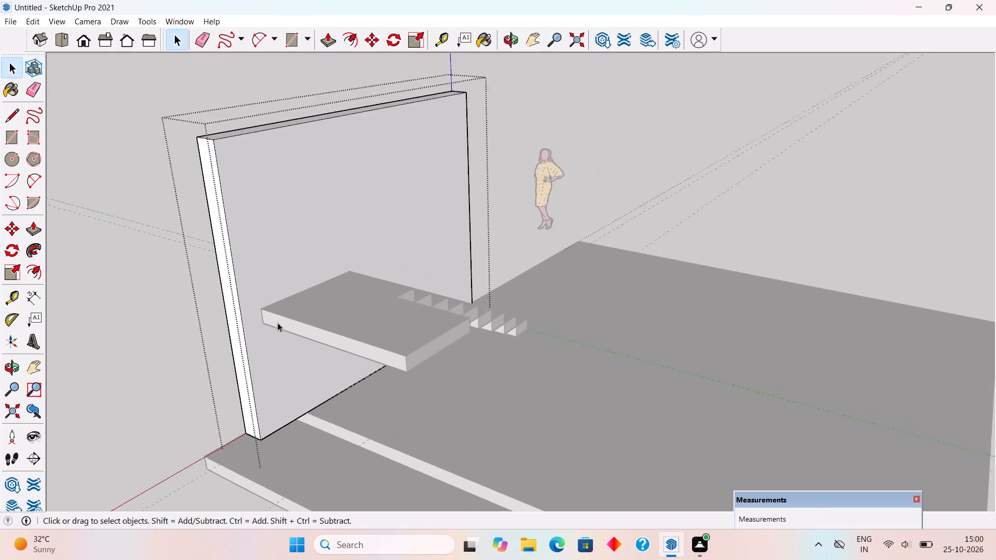
{"action": "triple_click", "coordinate": [335, 425]}
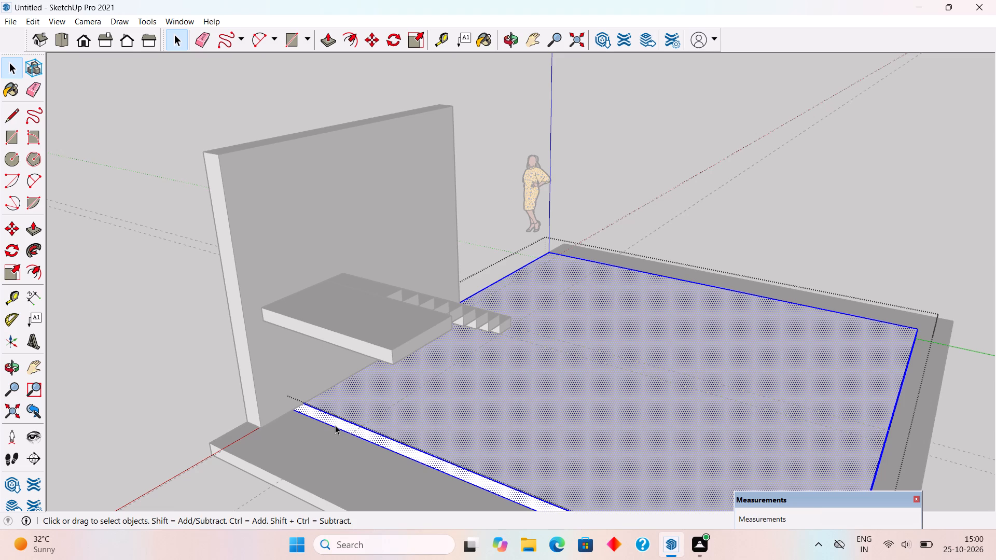
{"action": "key", "text": "p"}
{"action": "left_click", "coordinate": [352, 424]}
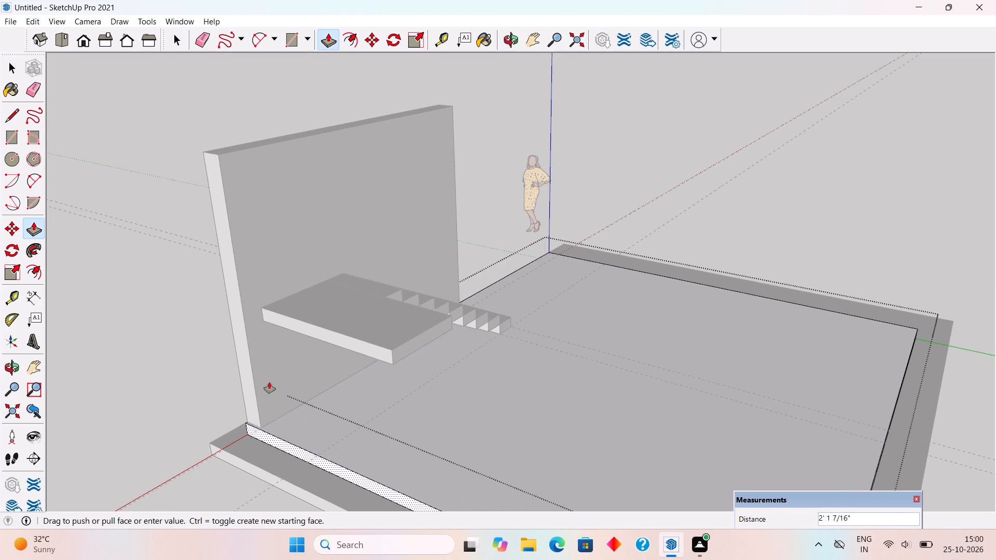
{"action": "left_click", "coordinate": [245, 356]}
{"action": "key", "text": "space"}
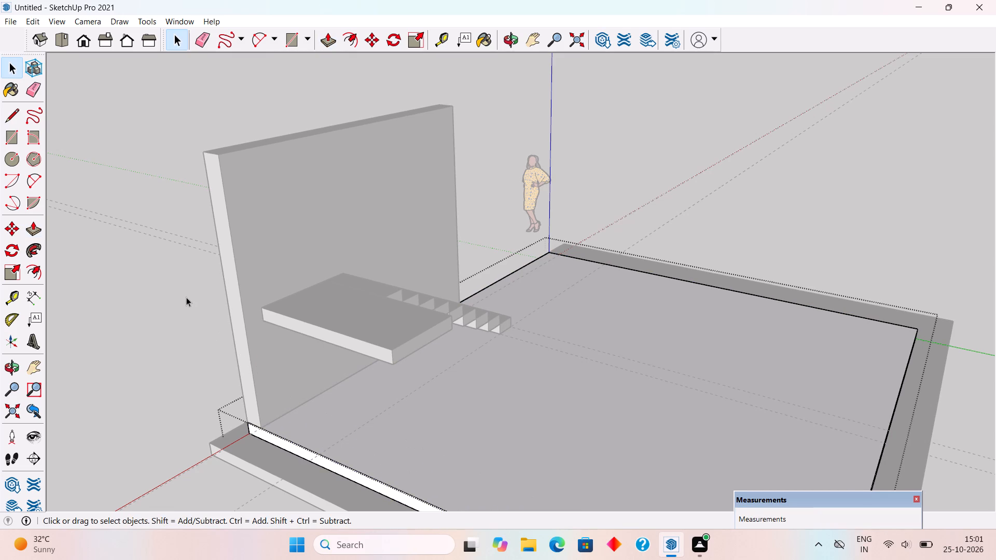
{"action": "left_click", "coordinate": [186, 297]}
Add a guide on the upper slab's top face, 9" in from the newly extended side edge.
{"action": "middle_click_drag", "start_coordinate": [281, 355], "coordinate": [266, 398]}
{"action": "scroll", "coordinate": [301, 466], "scroll_direction": "up", "scroll_amount": 4}
{"action": "type", "text": "gt"}
{"action": "key", "text": "t"}
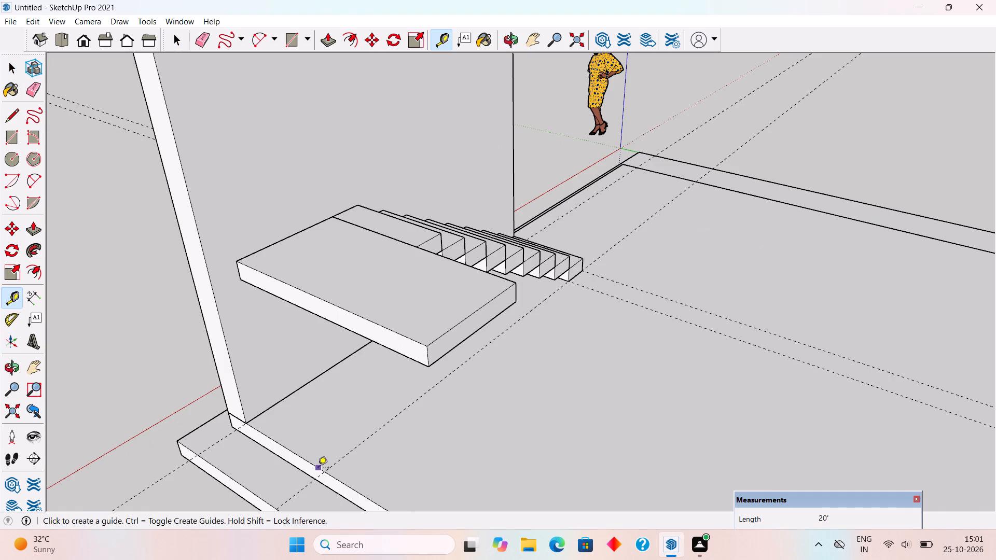
{"action": "left_click", "coordinate": [319, 469]}
{"action": "key", "text": "9"}
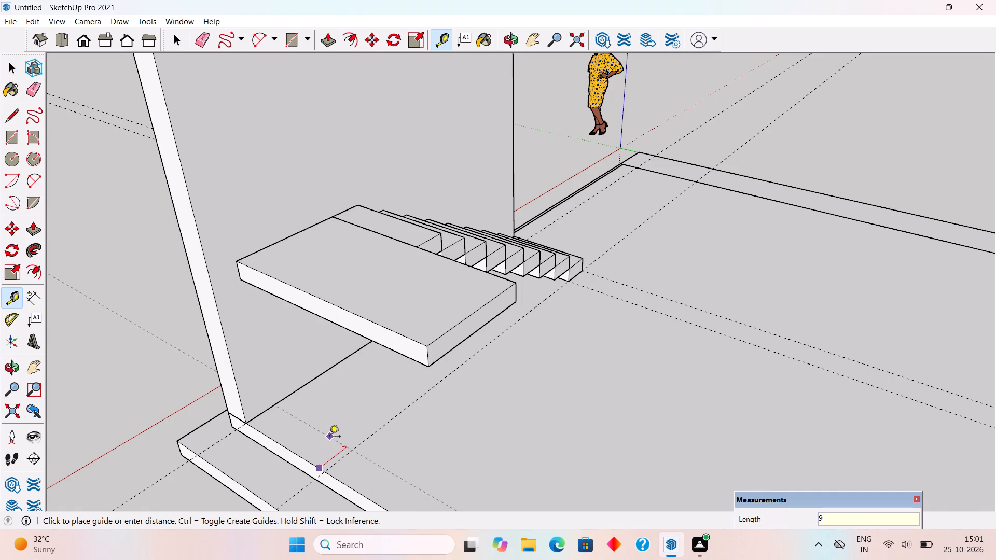
{"action": "key", "text": "shift+quotedbl"}
{"action": "key", "text": "Return"}
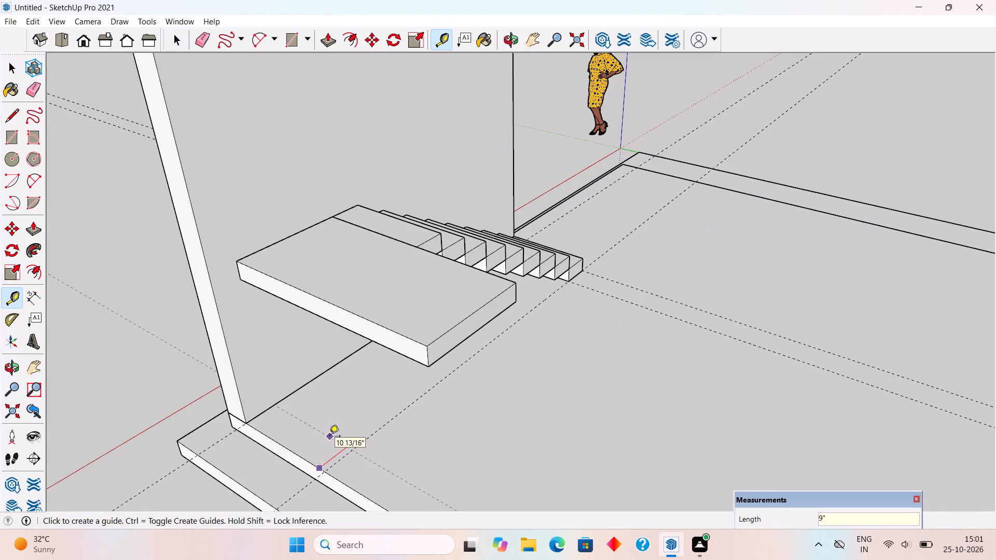
Draw a 9" by 19' 3" rectangle on the slab, from the guide at the wall to the slab's far corner.
{"action": "key", "text": "r"}
{"action": "left_click", "coordinate": [272, 407]}
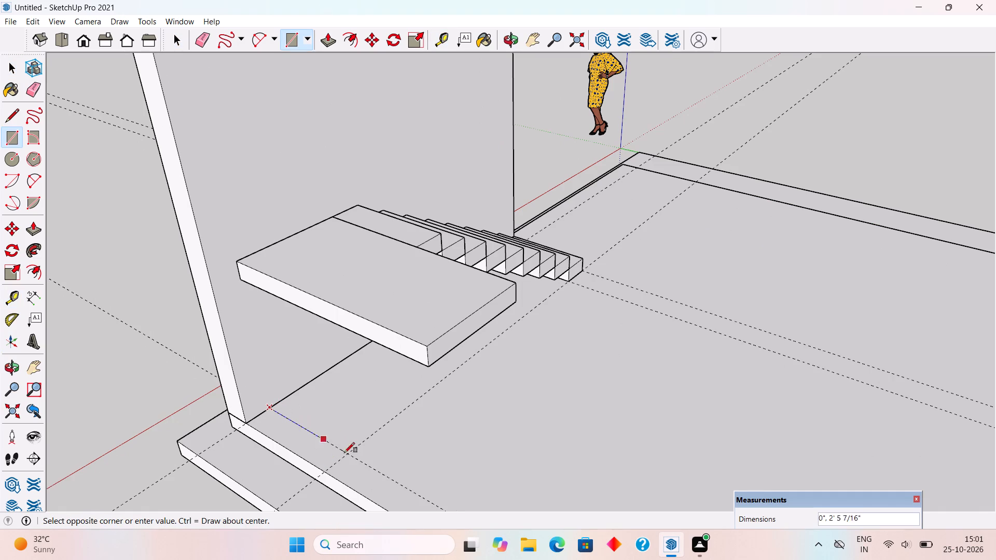
{"action": "scroll", "coordinate": [347, 400], "scroll_direction": "down", "scroll_amount": 7}
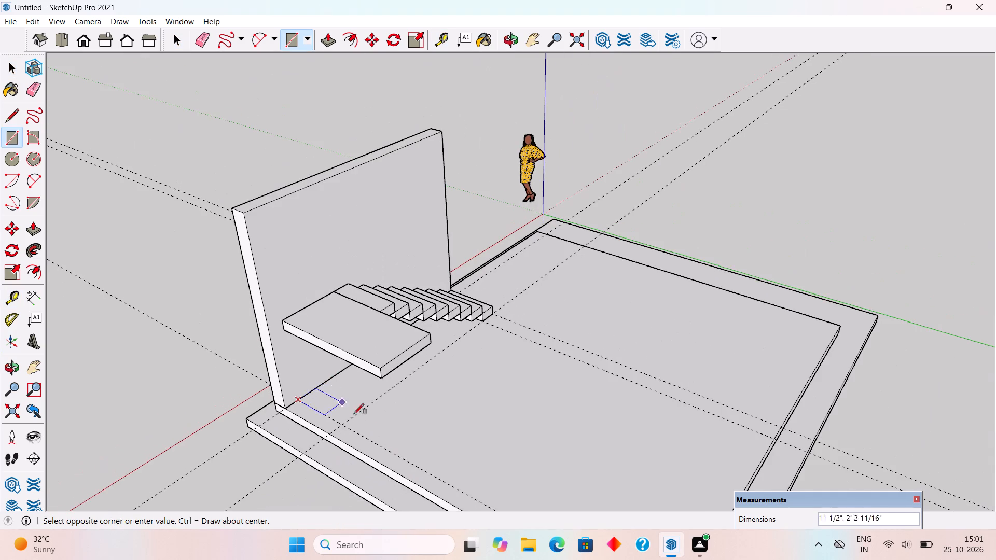
{"action": "scroll", "coordinate": [375, 430], "scroll_direction": "down", "scroll_amount": 9}
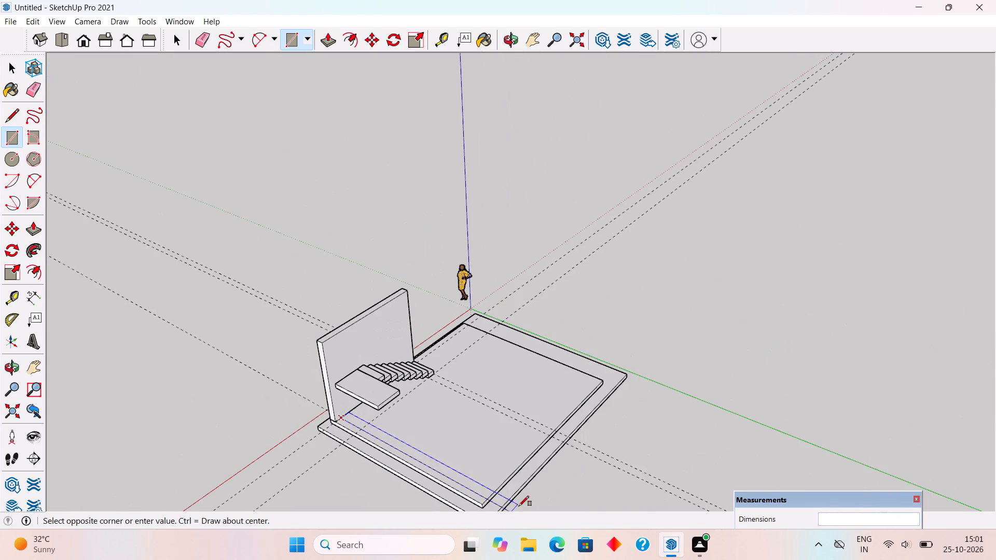
{"action": "scroll", "coordinate": [477, 485], "scroll_direction": "up", "scroll_amount": 4}
{"action": "scroll", "coordinate": [463, 399], "scroll_direction": "down", "scroll_amount": 4}
{"action": "scroll", "coordinate": [483, 478], "scroll_direction": "up", "scroll_amount": 2}
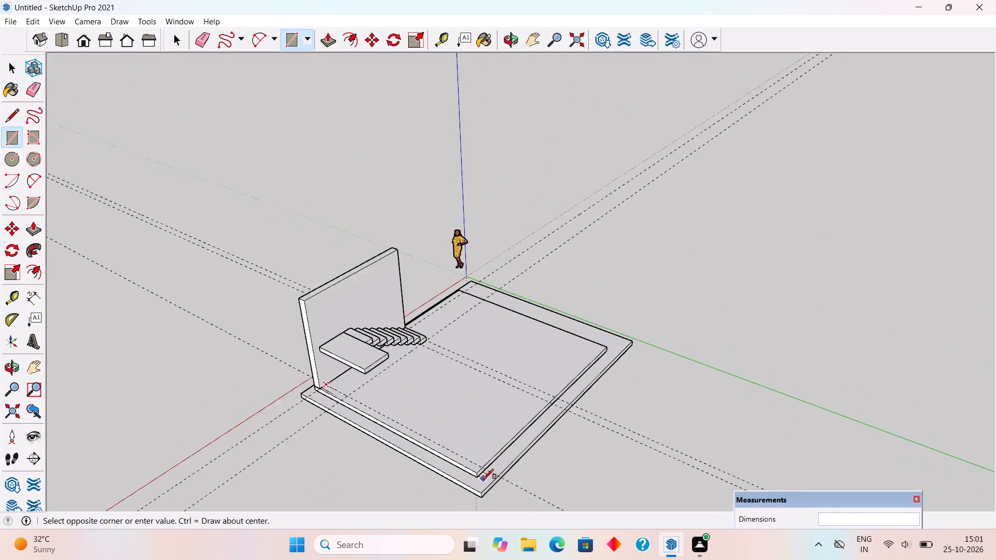
{"action": "scroll", "coordinate": [483, 479], "scroll_direction": "up", "scroll_amount": 9}
{"action": "left_click", "coordinate": [479, 469]}
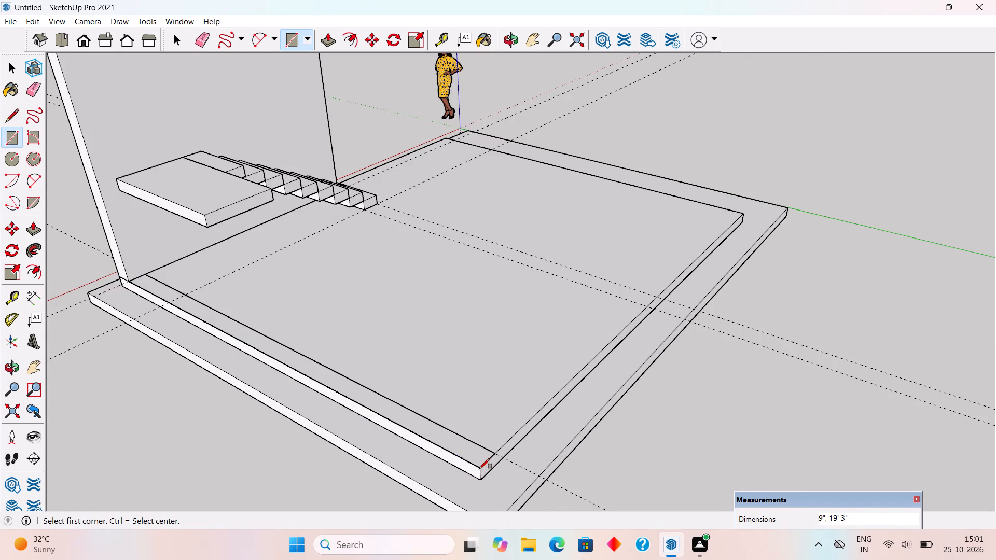
Extrude the 9" by 19' 3" strip upward by 10' with Push/Pull to form a second wall.
{"action": "key", "text": "p"}
{"action": "left_click", "coordinate": [478, 464]}
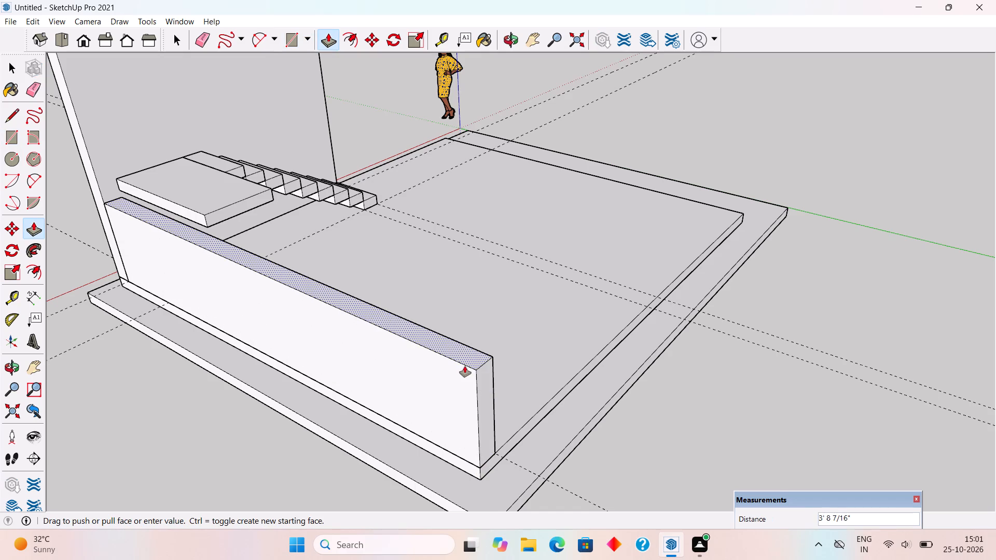
{"action": "type", "text": "10'"}
{"action": "key", "text": "Return"}
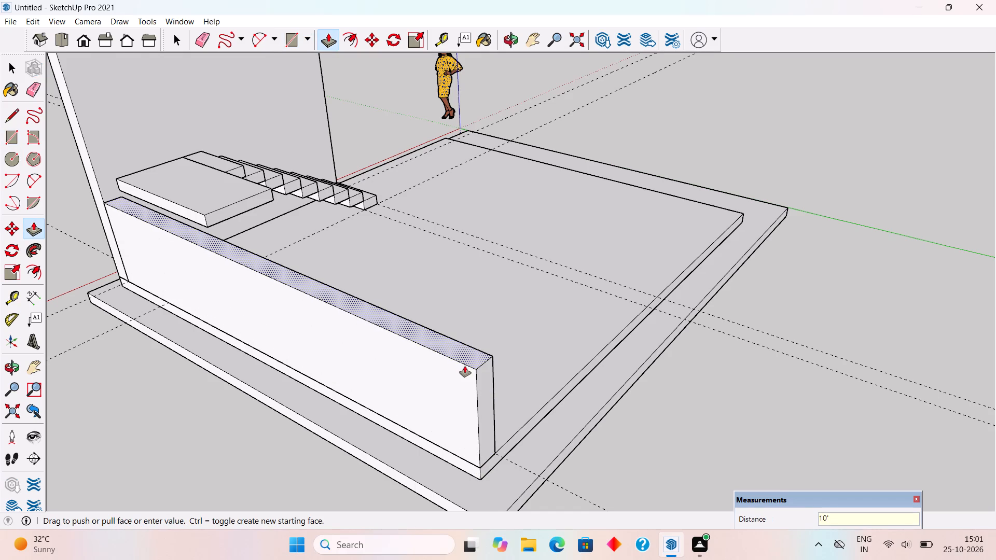
{"action": "key", "text": "space"}
Examine how the two walls, the landing and the staircase meet, from several angles and close up.
{"action": "scroll", "coordinate": [465, 366], "scroll_direction": "down", "scroll_amount": 9}
{"action": "scroll", "coordinate": [341, 310], "scroll_direction": "down", "scroll_amount": 1}
{"action": "middle_click_drag", "start_coordinate": [336, 313], "coordinate": [0, 341]}
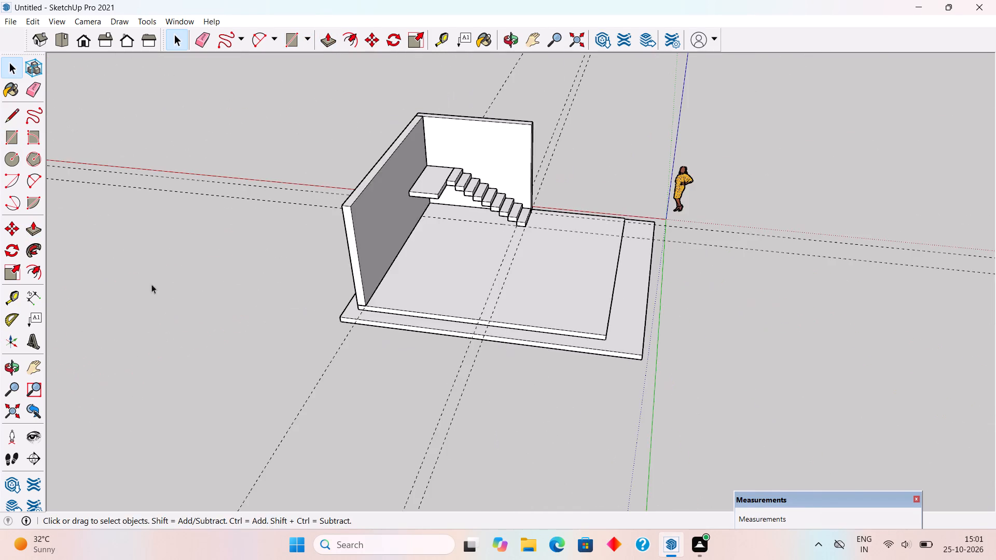
{"action": "middle_click_drag", "start_coordinate": [498, 187], "coordinate": [340, 202]}
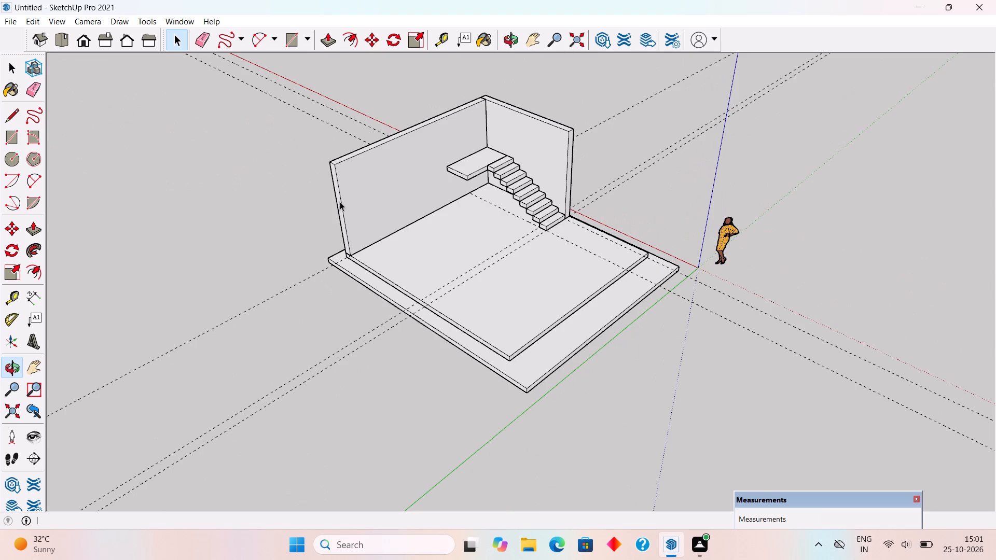
{"action": "scroll", "coordinate": [409, 124], "scroll_direction": "up", "scroll_amount": 6}
{"action": "scroll", "coordinate": [489, 103], "scroll_direction": "up", "scroll_amount": 2}
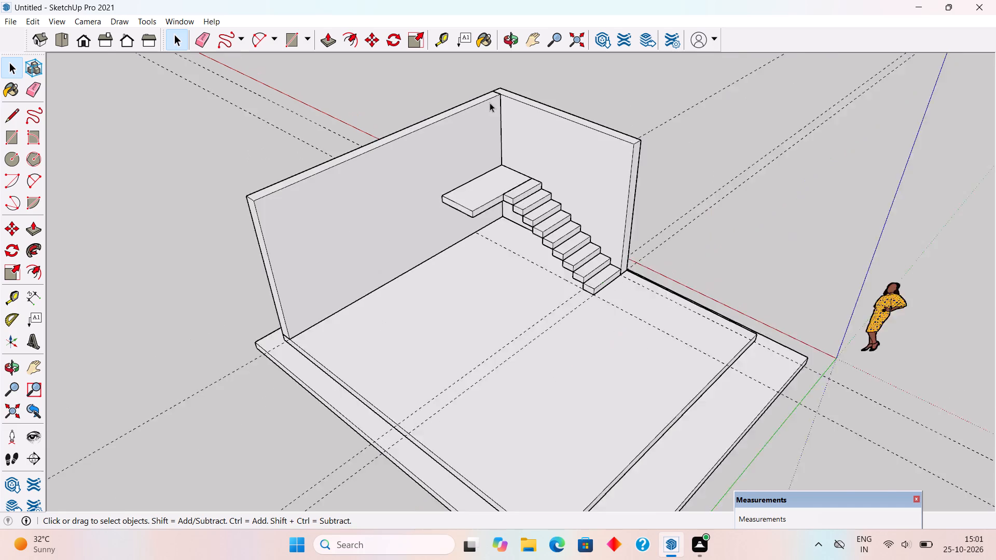
{"action": "scroll", "coordinate": [490, 103], "scroll_direction": "up", "scroll_amount": 2}
{"action": "scroll", "coordinate": [521, 169], "scroll_direction": "up", "scroll_amount": 5}
{"action": "scroll", "coordinate": [566, 307], "scroll_direction": "up", "scroll_amount": 2}
{"action": "middle_click_drag", "start_coordinate": [549, 292], "coordinate": [547, 215]}
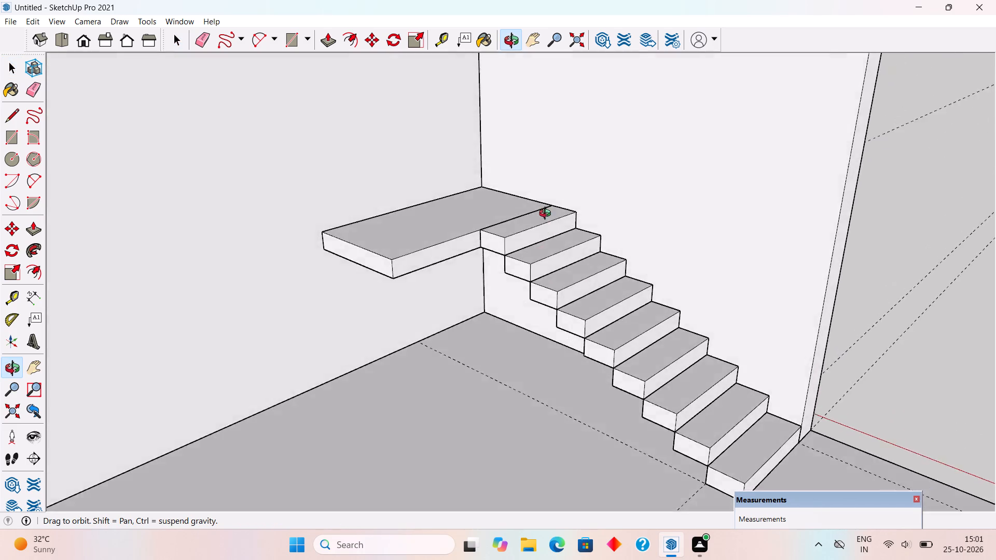
{"action": "middle_click_drag", "start_coordinate": [547, 215], "coordinate": [563, 234]}
{"action": "scroll", "coordinate": [563, 234], "scroll_direction": "down", "scroll_amount": 8}
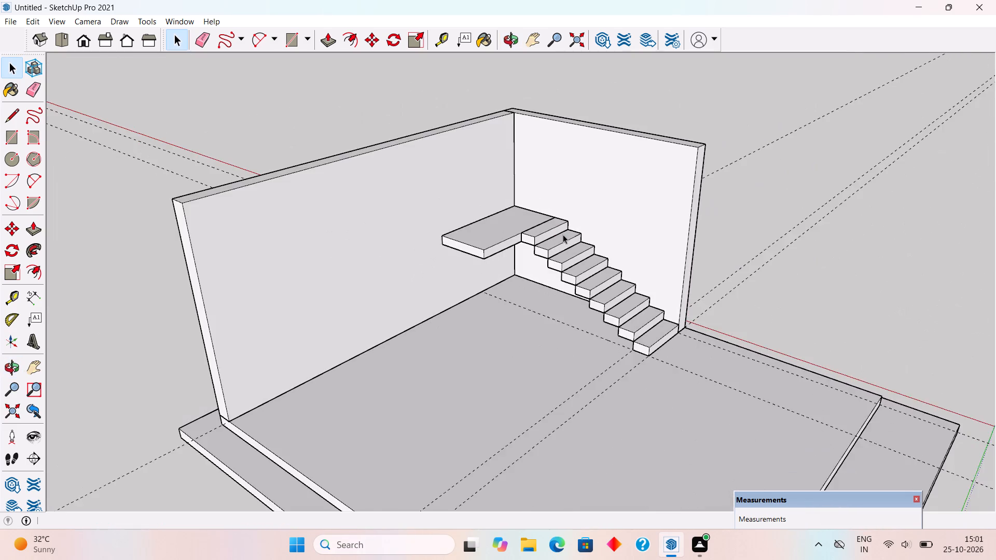
Add vertical guides on the second wall's inner face: one at the landing's outer edge, another 9" beyond it, away from the stairs.
{"action": "middle_click_drag", "start_coordinate": [551, 242], "coordinate": [433, 292]}
{"action": "scroll", "coordinate": [433, 292], "scroll_direction": "up", "scroll_amount": 1}
{"action": "key", "text": "t"}
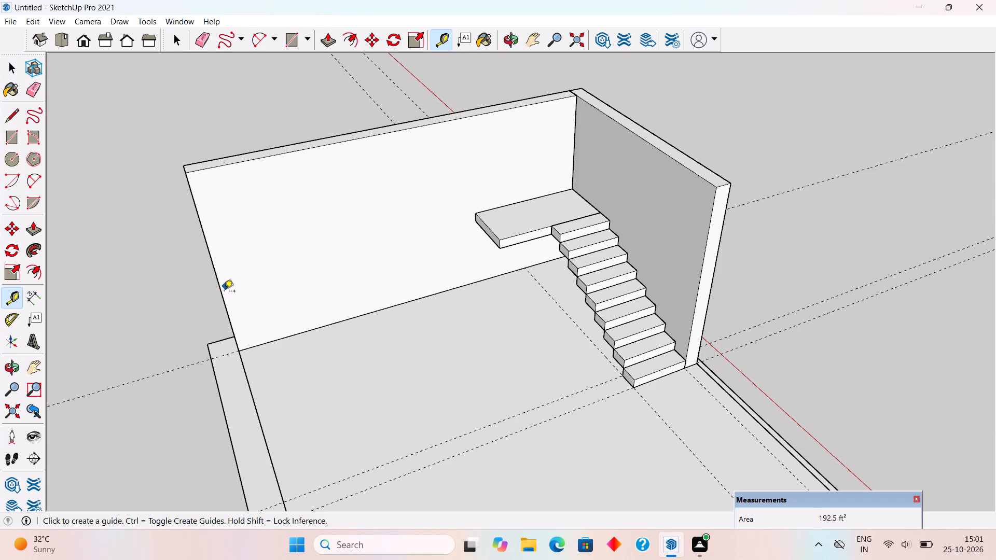
{"action": "left_click", "coordinate": [224, 295]}
{"action": "scroll", "coordinate": [461, 228], "scroll_direction": "up", "scroll_amount": 5}
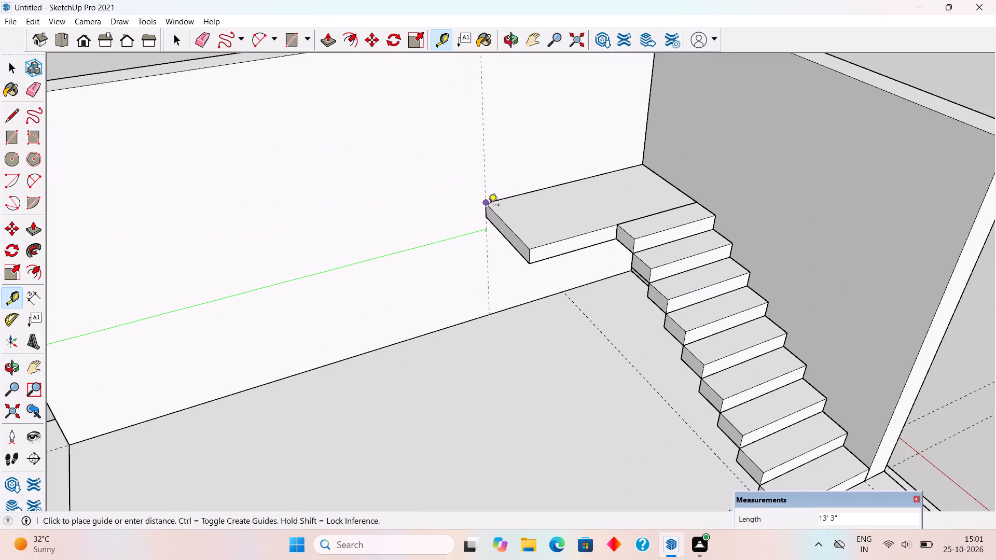
{"action": "left_click", "coordinate": [488, 206]}
{"action": "left_click", "coordinate": [487, 261]}
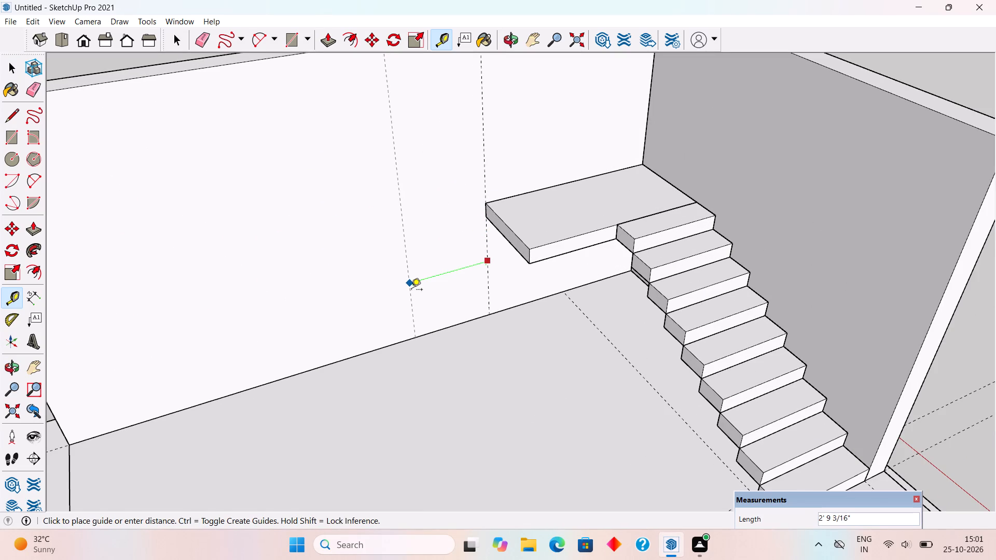
{"action": "type", "text": "9\""}
{"action": "key", "text": "Return"}
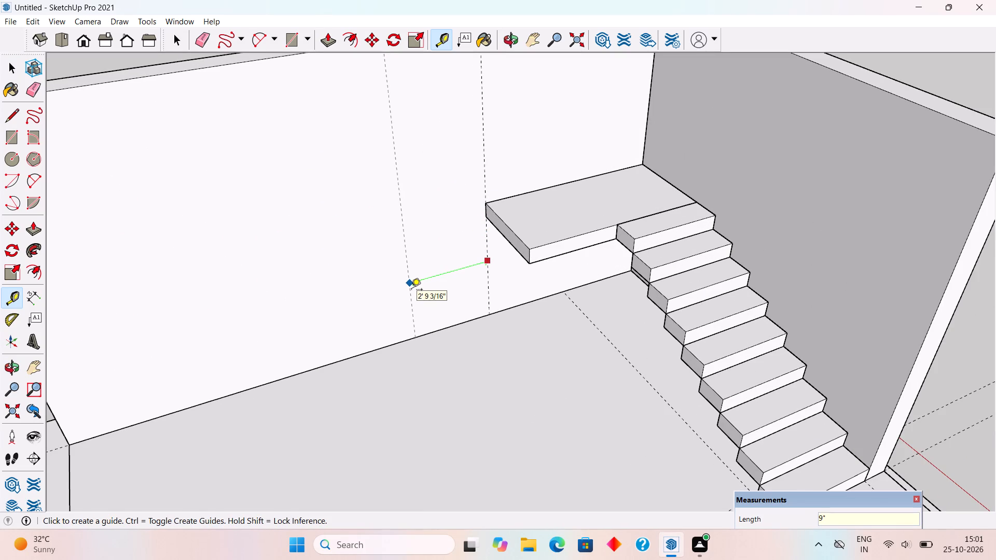
Draw a 9" by 10' rectangle between the two vertical guides, from the wall's top edge to the floor.
{"action": "key", "text": "r"}
{"action": "scroll", "coordinate": [411, 290], "scroll_direction": "down", "scroll_amount": 5}
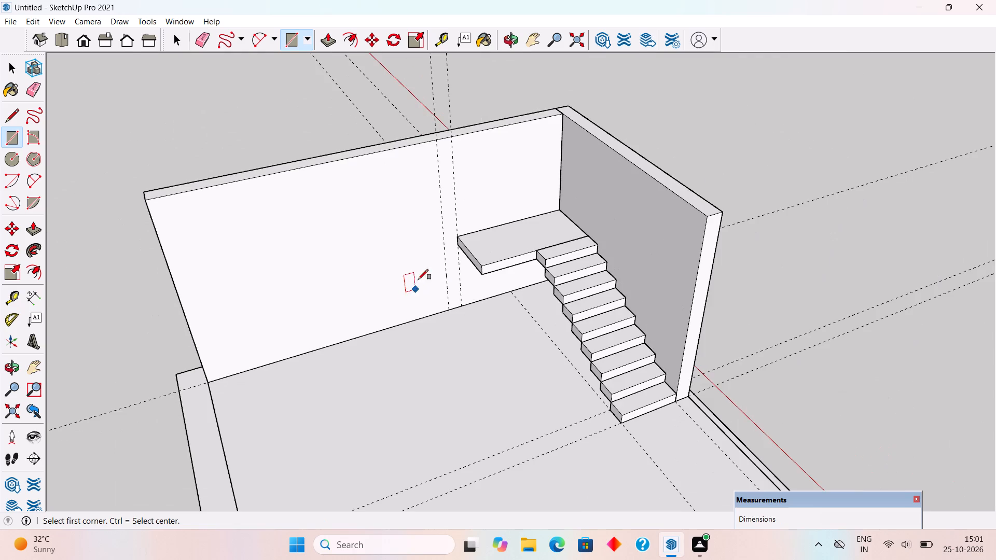
{"action": "left_click", "coordinate": [438, 142]}
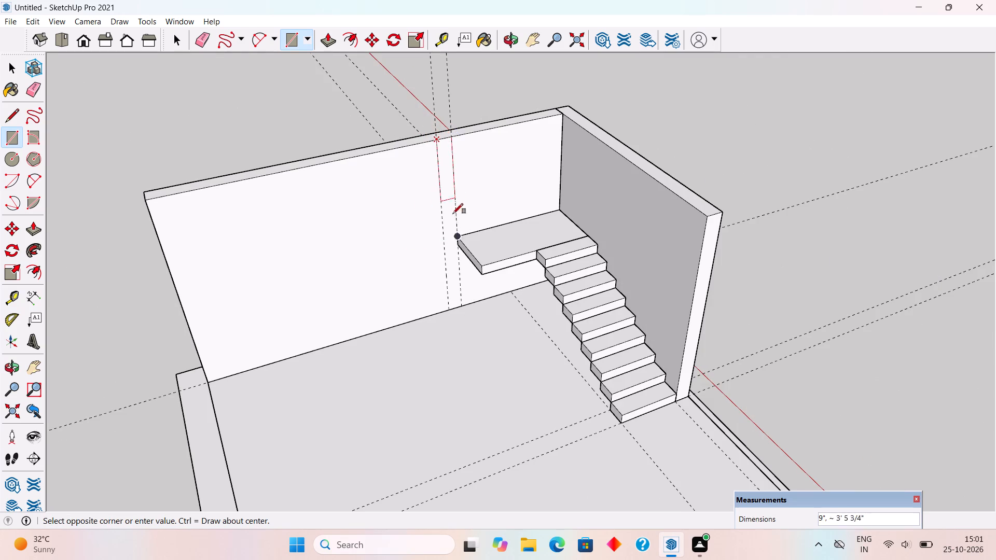
{"action": "scroll", "coordinate": [469, 302], "scroll_direction": "up", "scroll_amount": 4}
{"action": "left_click", "coordinate": [461, 306]}
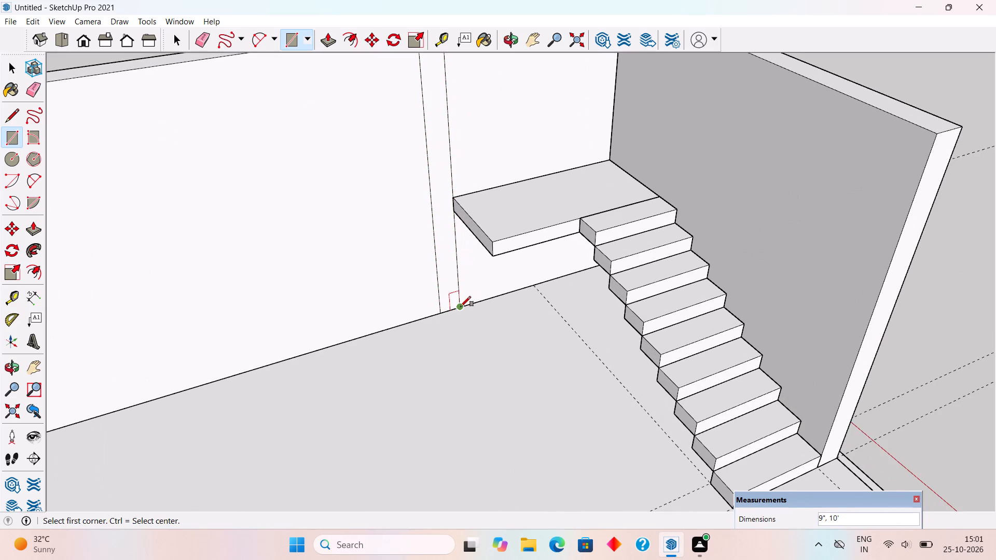
Extrude the 9" by 10' rectangle by 21' 3" across the floor to the upper slab's opposite edge as a partition wall.
{"action": "type", "text": ";p"}
{"action": "left_click", "coordinate": [457, 306]}
{"action": "scroll", "coordinate": [499, 326], "scroll_direction": "down", "scroll_amount": 15}
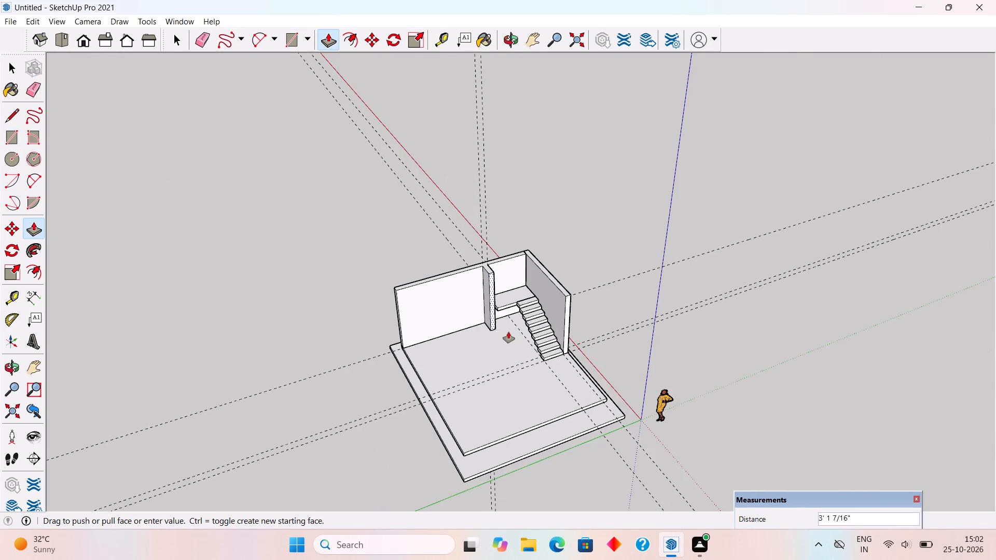
{"action": "left_click", "coordinate": [508, 438]}
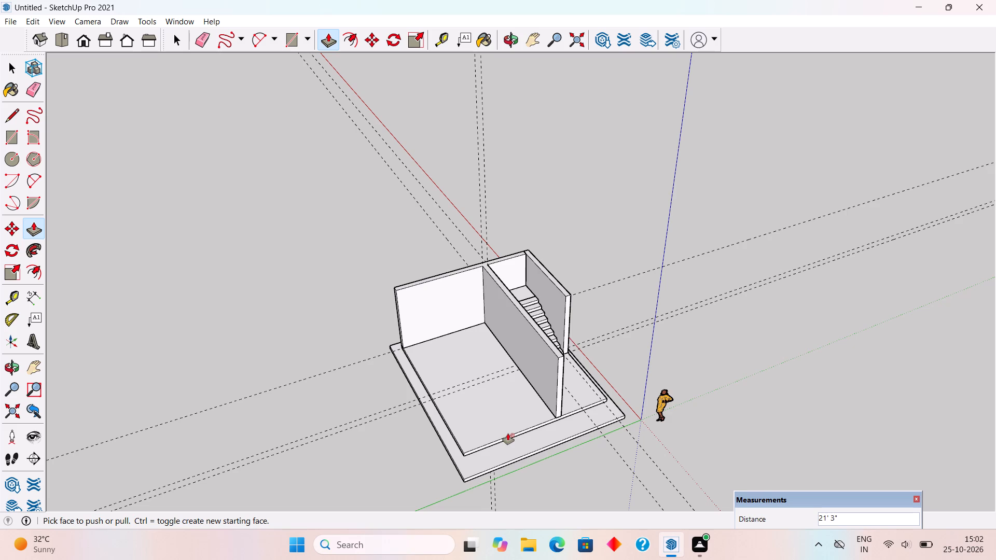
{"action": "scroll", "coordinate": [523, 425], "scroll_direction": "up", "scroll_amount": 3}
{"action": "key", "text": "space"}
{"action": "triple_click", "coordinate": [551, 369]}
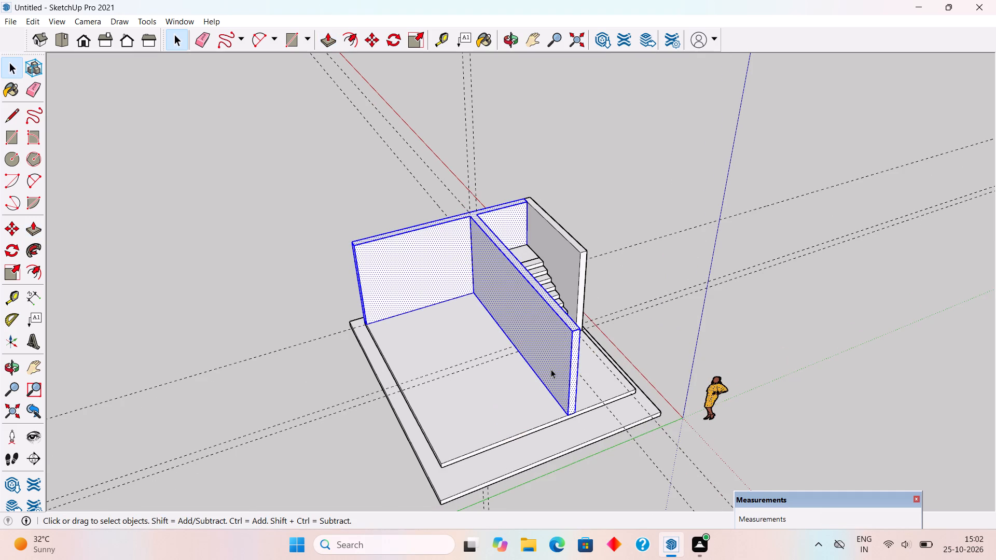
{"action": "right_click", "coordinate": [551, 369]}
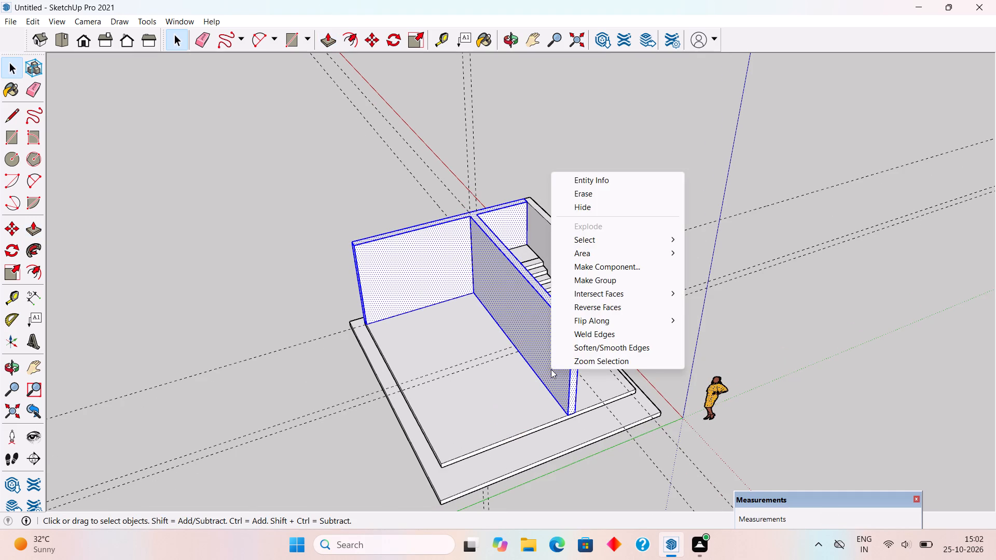
Undo the partition wall's extrusion and its rectangle on the long wall's inner face.
{"action": "key", "text": "ctrl+z"}
{"action": "key", "text": "ctrl+z"}
{"action": "left_click", "coordinate": [502, 377]}
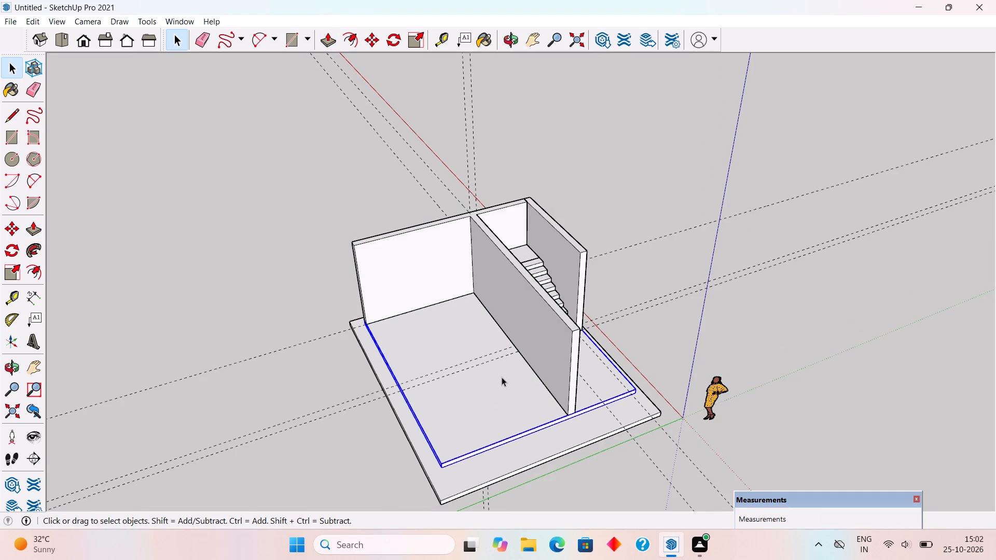
{"action": "key", "text": "ctrl+z"}
{"action": "key", "text": "space"}
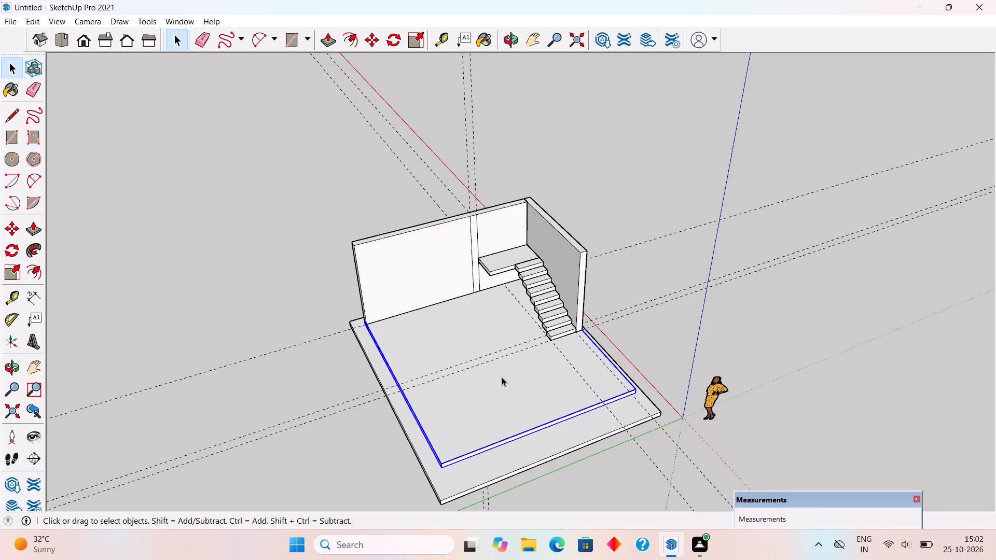
{"action": "left_click", "coordinate": [295, 291]}
{"action": "key", "text": "ctrl+z"}
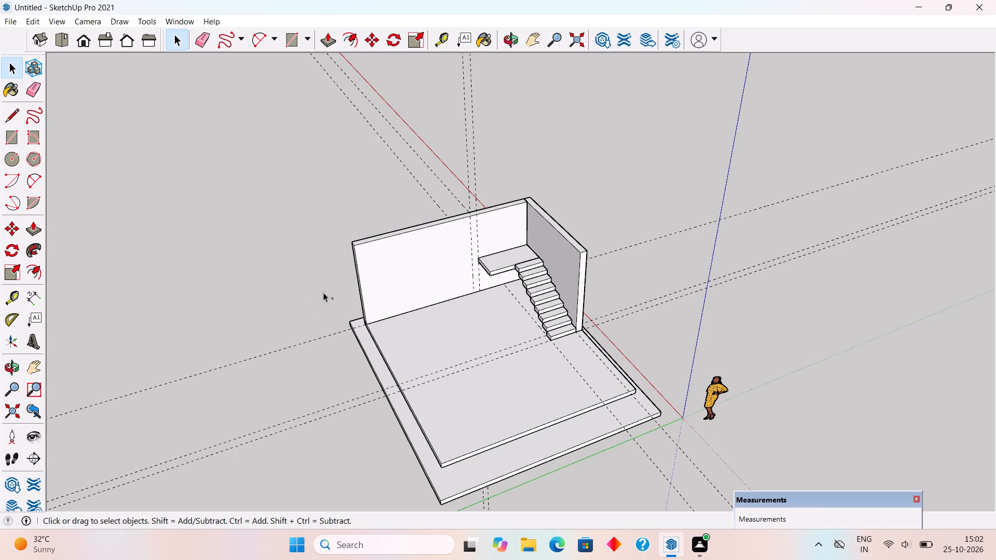
Make the long wall behind the landing, with all its faces and edges, into a group.
{"action": "scroll", "coordinate": [423, 286], "scroll_direction": "up", "scroll_amount": 7}
{"action": "triple_click", "coordinate": [419, 287]}
{"action": "right_click", "coordinate": [419, 287]}
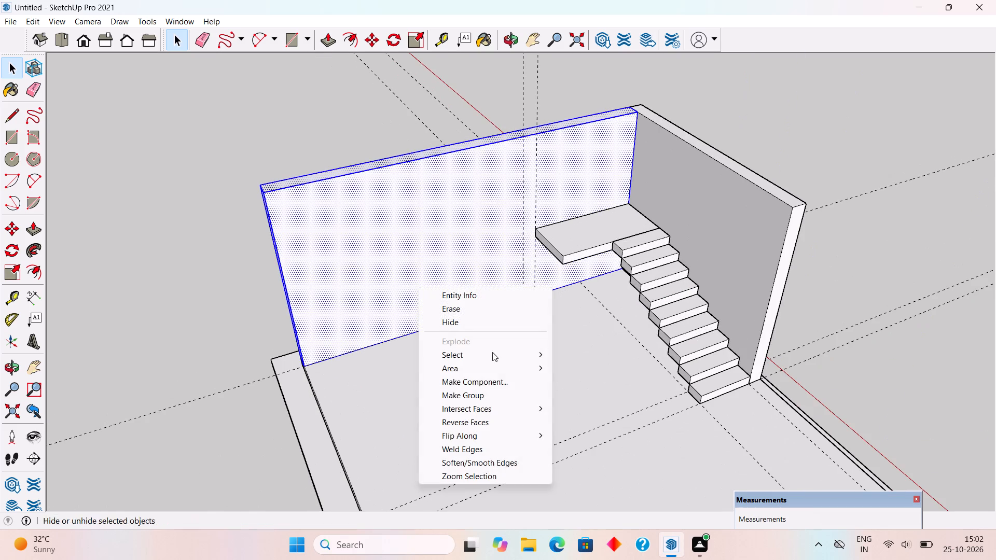
{"action": "left_click", "coordinate": [505, 389]}
Draw a 10' by 9" rectangle on the long wall between the two vertical guides, from its top edge to the floor.
{"action": "key", "text": "r"}
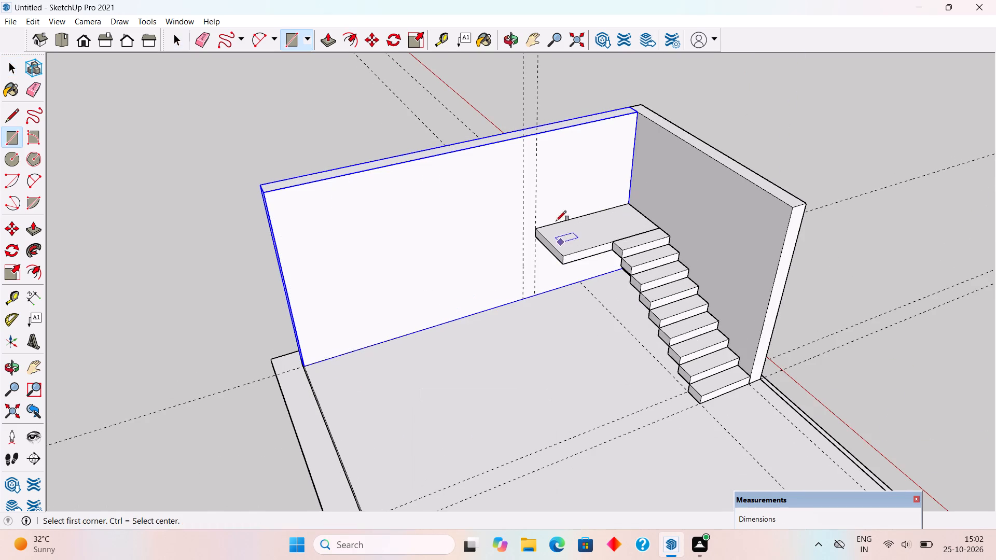
{"action": "left_click", "coordinate": [522, 139]}
{"action": "left_click", "coordinate": [535, 292]}
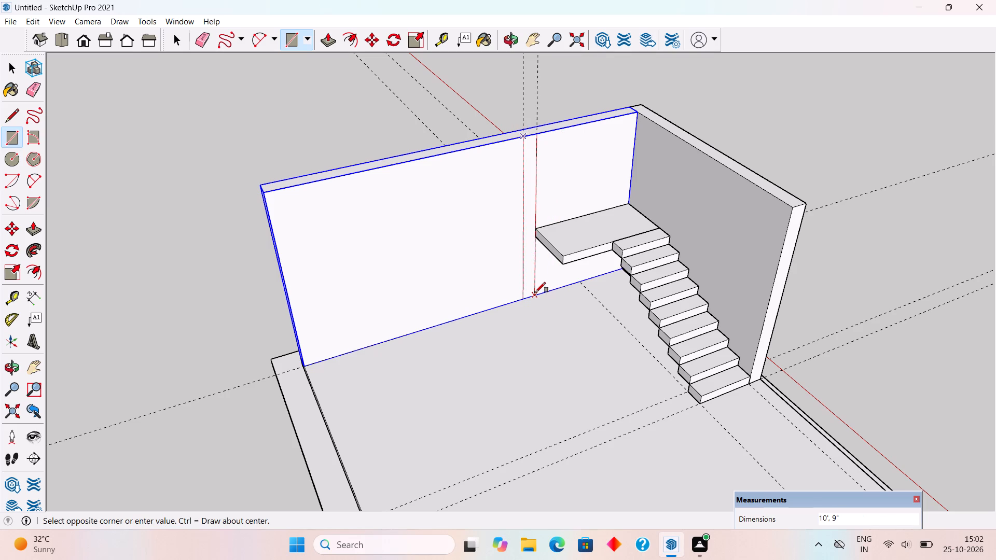
Extrude the 10' by 9" rectangle by 21' 3" across the floor to the upper slab's opposite edge as a partition wall.
{"action": "key", "text": "p"}
{"action": "left_click", "coordinate": [535, 289]}
{"action": "scroll", "coordinate": [555, 307], "scroll_direction": "down", "scroll_amount": 9}
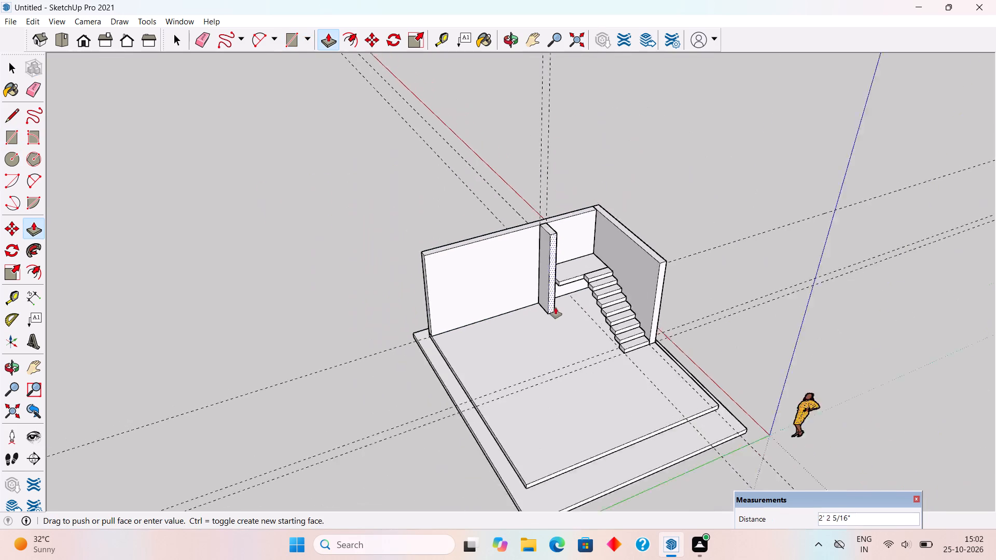
{"action": "scroll", "coordinate": [556, 307], "scroll_direction": "down", "scroll_amount": 1}
{"action": "left_click", "coordinate": [551, 427]}
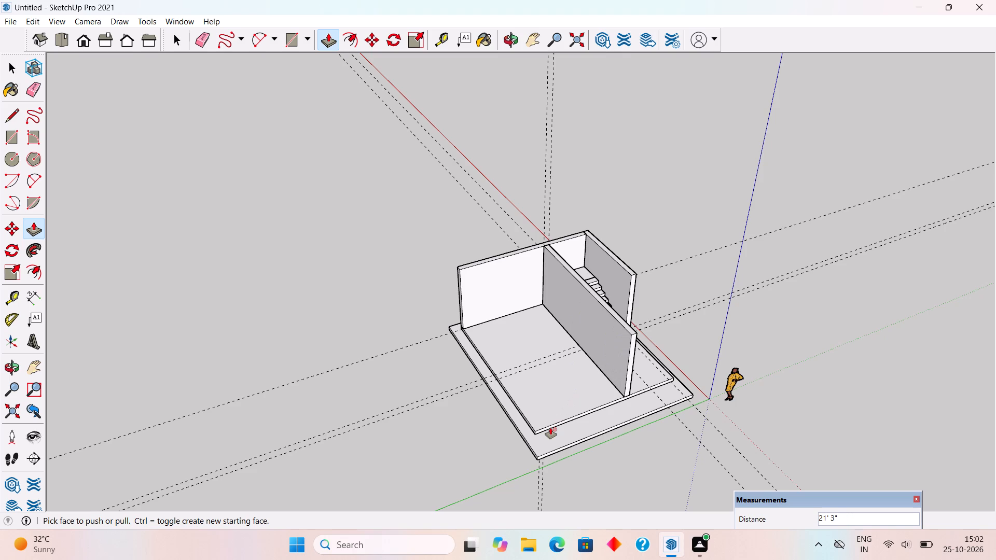
Make the whole partition wall beside the staircase into a separate group.
{"action": "key", "text": "space"}
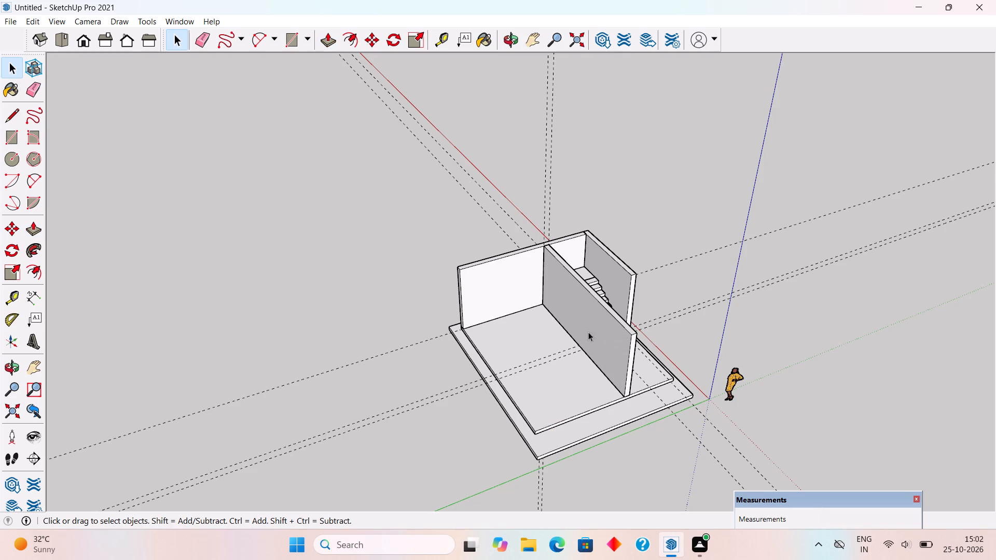
{"action": "triple_click", "coordinate": [600, 350]}
{"action": "right_click", "coordinate": [600, 350]}
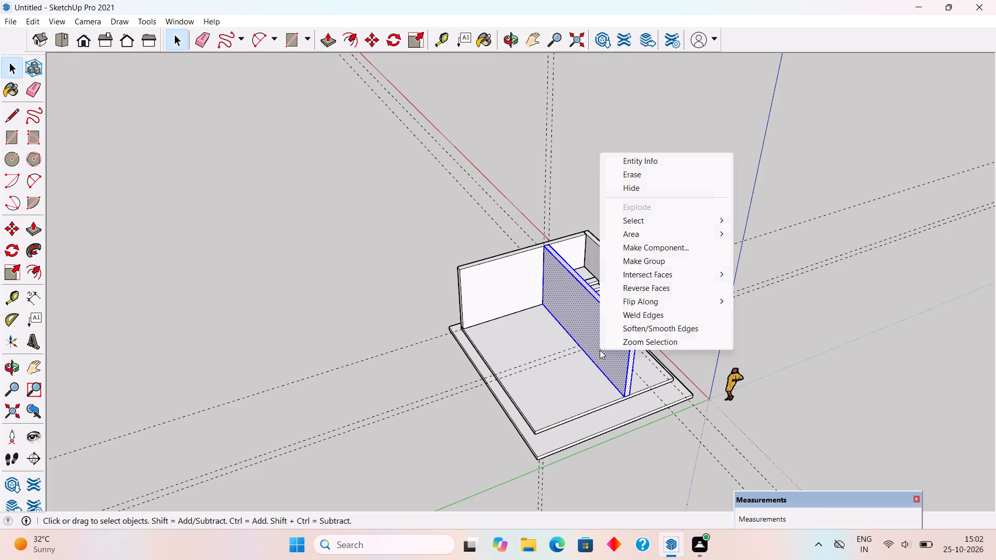
{"action": "left_click", "coordinate": [634, 258]}
{"action": "left_click", "coordinate": [664, 221]}
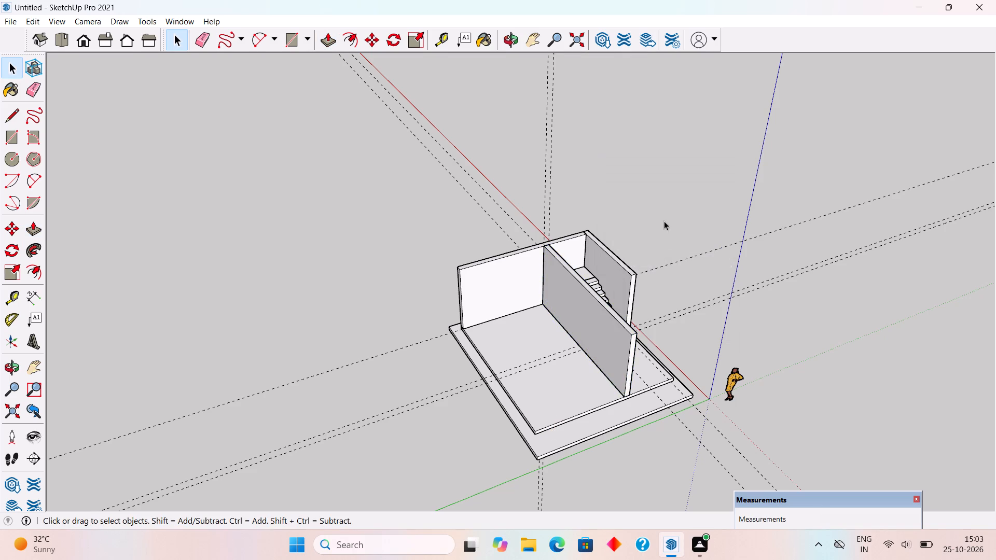
Select every step of the staircase, from the floor up to the landing, and combine them into one group.
{"action": "middle_click_drag", "start_coordinate": [666, 328], "coordinate": [476, 335]}
{"action": "scroll", "coordinate": [563, 347], "scroll_direction": "up", "scroll_amount": 9}
{"action": "scroll", "coordinate": [612, 396], "scroll_direction": "up", "scroll_amount": 3}
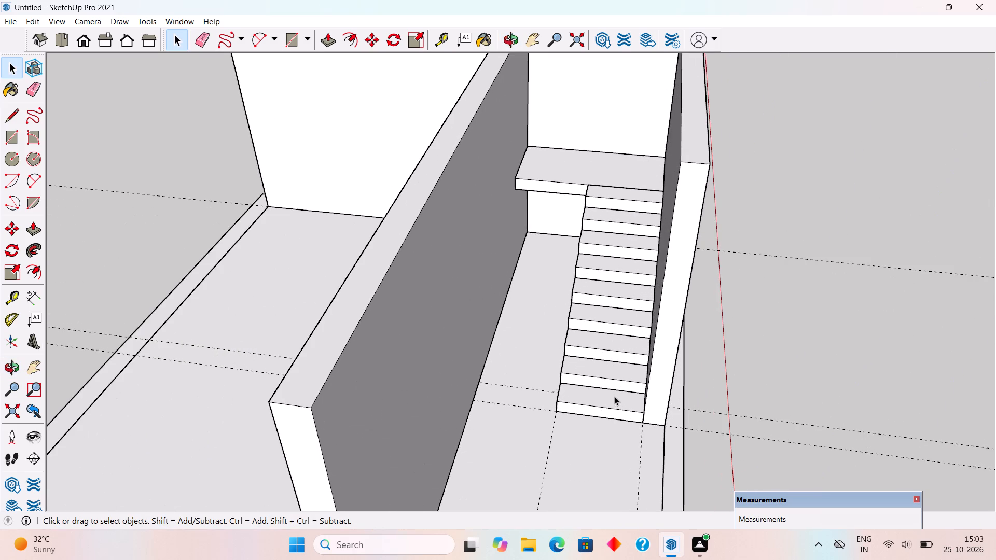
{"action": "middle_click_drag", "start_coordinate": [616, 398], "coordinate": [628, 404]}
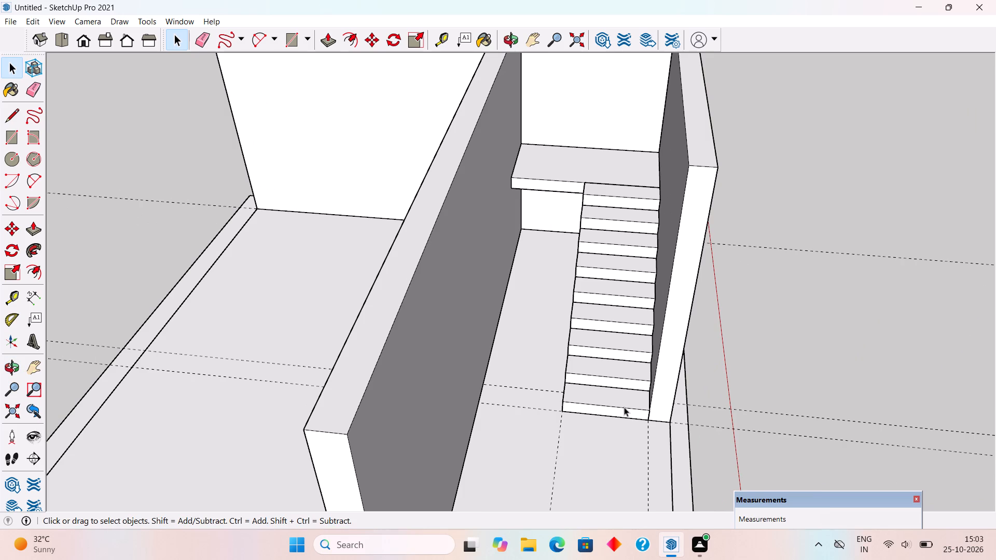
{"action": "left_click", "coordinate": [624, 407]}
{"action": "key", "text": "space"}
{"action": "key", "text": "space"}
{"action": "key", "text": "space"}
{"action": "key", "text": "space"}
{"action": "key", "text": "space"}
{"action": "key", "text": "space"}
{"action": "key", "text": "space"}
{"action": "key", "text": "space"}
{"action": "key", "text": "space"}
{"action": "key", "text": "space"}
{"action": "key", "text": "space"}
{"action": "key", "text": "space"}
{"action": "key", "text": "space"}
{"action": "key", "text": "space"}
{"action": "key", "text": "space"}
{"action": "key", "text": "space"}
{"action": "key", "text": "space"}
{"action": "key", "text": "space"}
{"action": "key", "text": "space"}
{"action": "key", "text": "space"}
{"action": "left_click", "coordinate": [621, 380]}
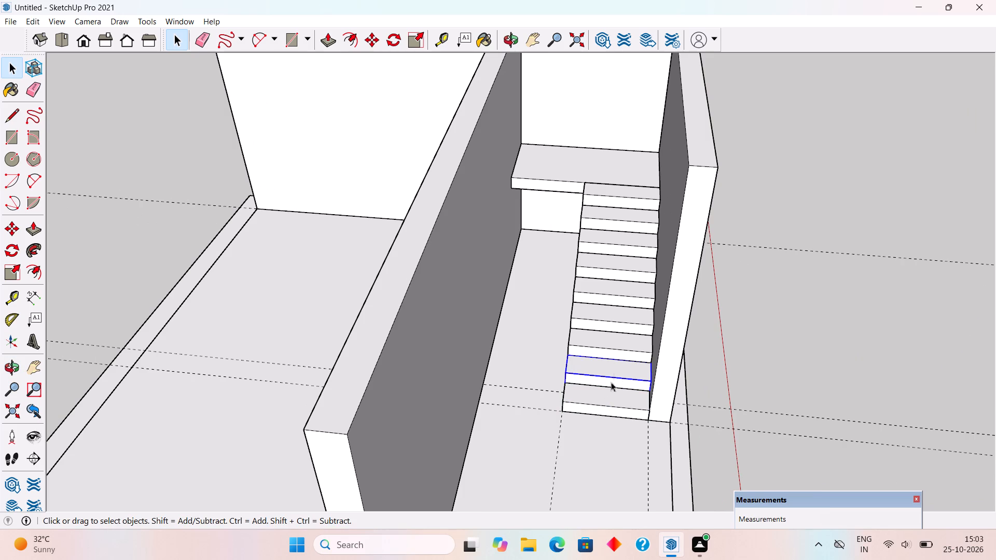
{"action": "left_click", "coordinate": [605, 404], "text": "ctrl"}
{"action": "left_click", "coordinate": [610, 354], "text": "ctrl"}
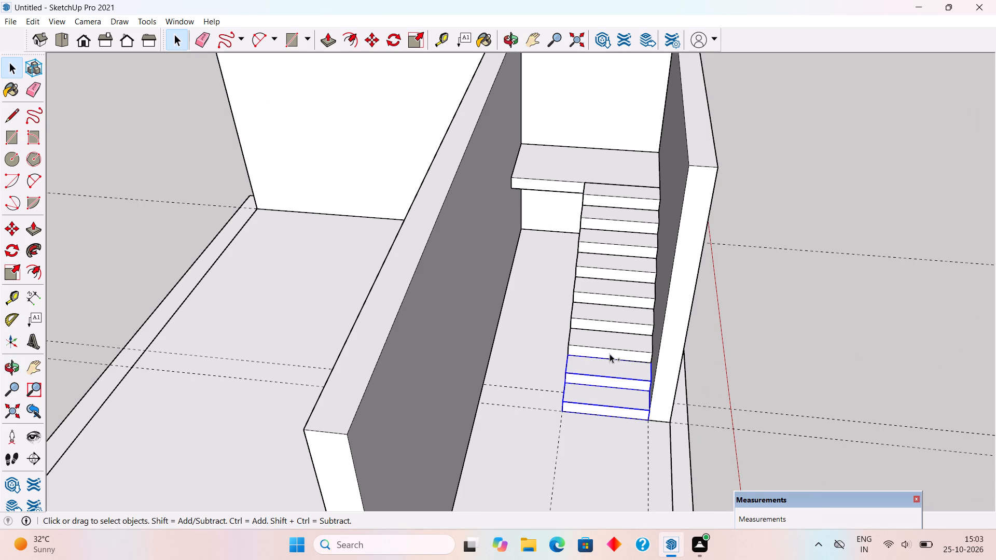
{"action": "left_click", "coordinate": [618, 315], "text": "ctrl"}
{"action": "left_click", "coordinate": [618, 293], "text": "ctrl"}
{"action": "left_click", "coordinate": [615, 260], "text": "ctrl"}
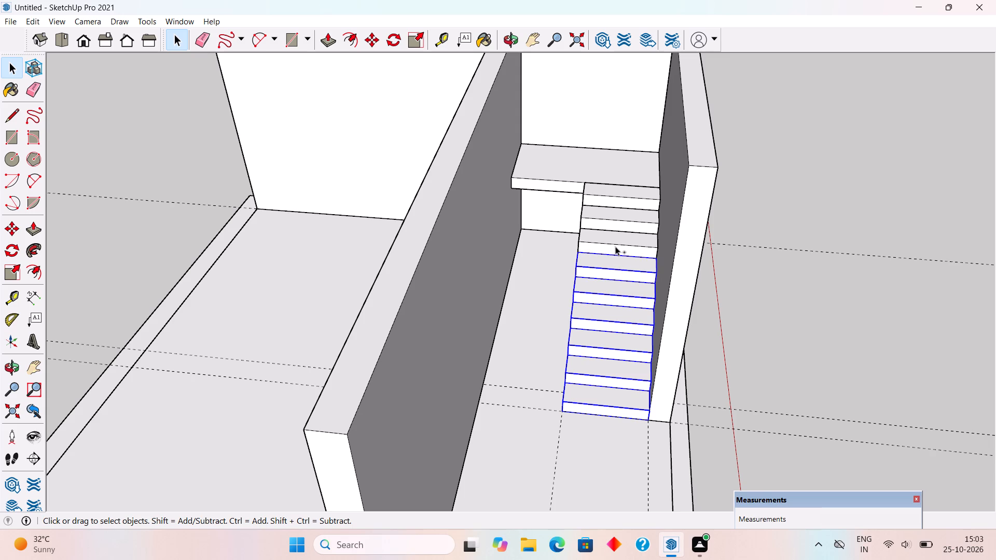
{"action": "left_click", "coordinate": [615, 246], "text": "ctrl"}
{"action": "left_click", "coordinate": [617, 220], "text": "ctrl"}
{"action": "left_click", "coordinate": [626, 185], "text": "ctrl"}
{"action": "right_click", "coordinate": [633, 309], "text": "ctrl"}
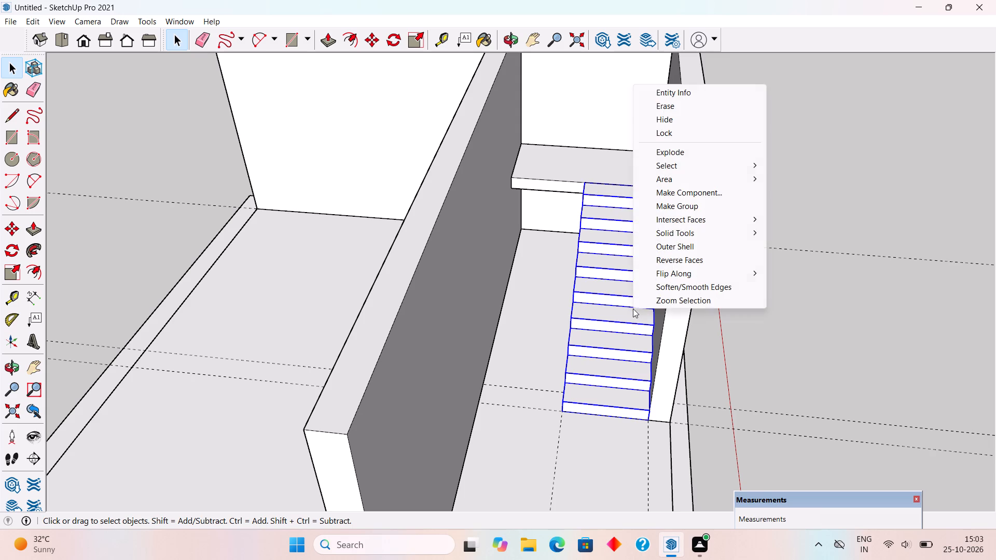
{"action": "left_click", "coordinate": [654, 212]}
Copy the grouped staircase 5' vertically upward, starting from the bottom step's lower corner at the side wall.
{"action": "middle_click_drag", "start_coordinate": [615, 416], "coordinate": [524, 357]}
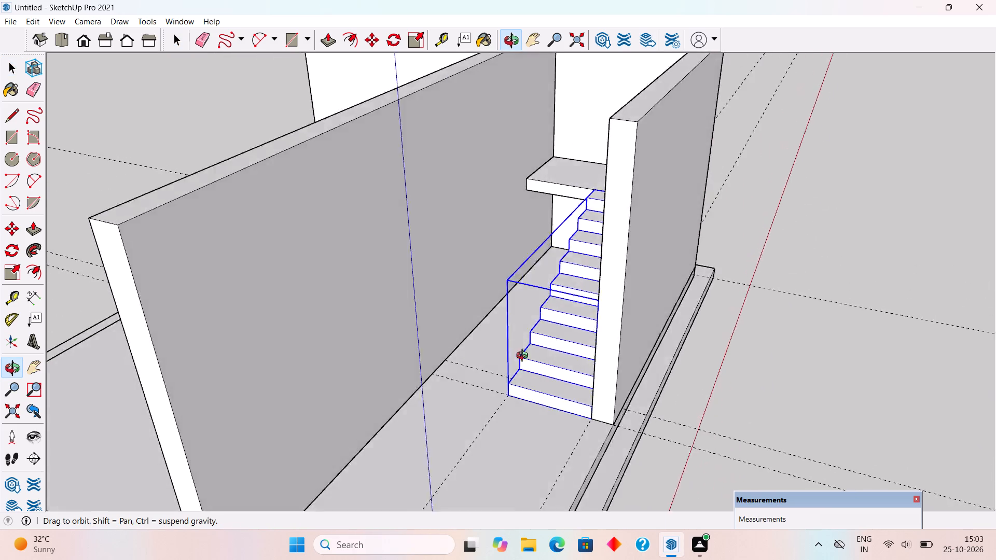
{"action": "middle_click_drag", "start_coordinate": [524, 357], "coordinate": [646, 350]}
{"action": "scroll", "coordinate": [640, 381], "scroll_direction": "up", "scroll_amount": 4}
{"action": "scroll", "coordinate": [531, 368], "scroll_direction": "up", "scroll_amount": 2}
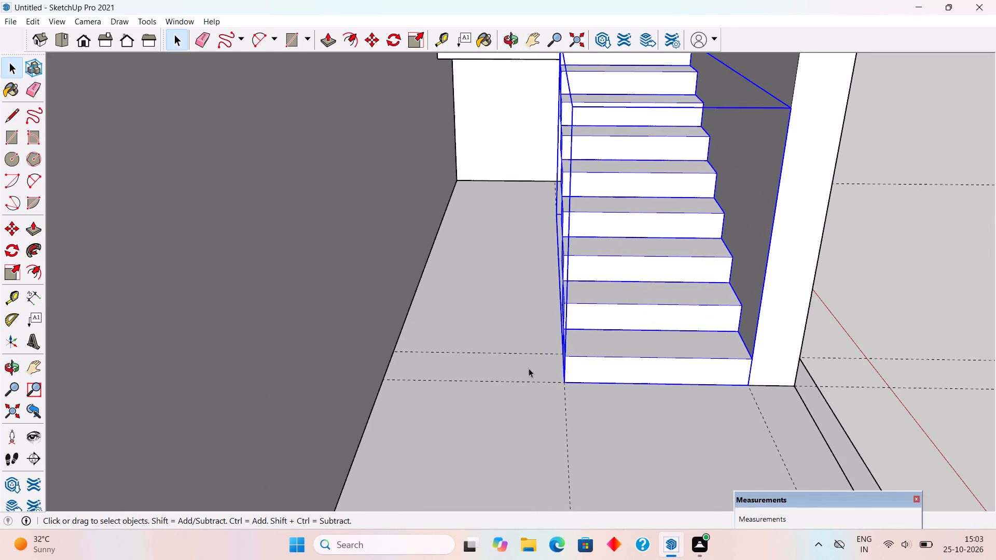
{"action": "scroll", "coordinate": [529, 368], "scroll_direction": "up", "scroll_amount": 1}
{"action": "middle_click_drag", "start_coordinate": [541, 376], "coordinate": [562, 389]}
{"action": "scroll", "coordinate": [554, 387], "scroll_direction": "down", "scroll_amount": 2}
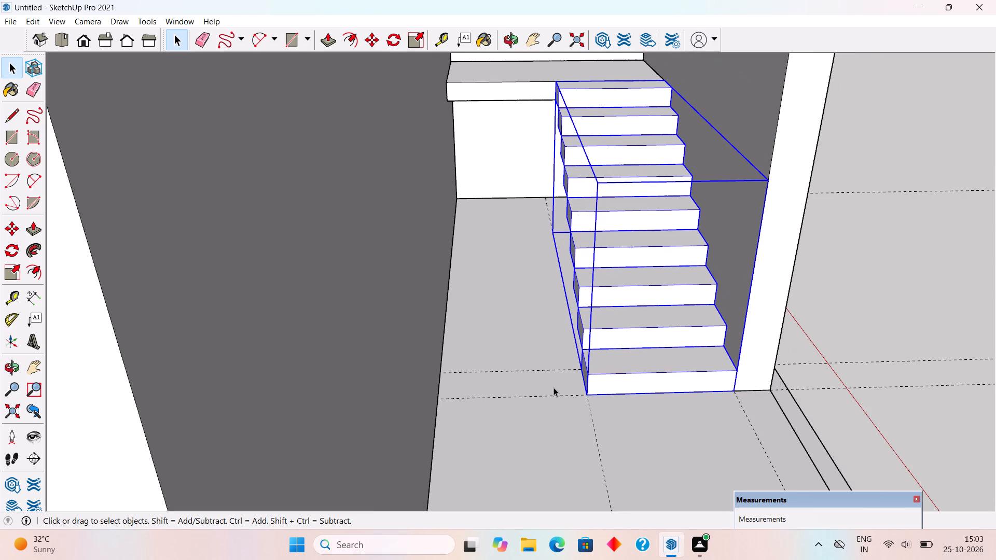
{"action": "key", "text": "m"}
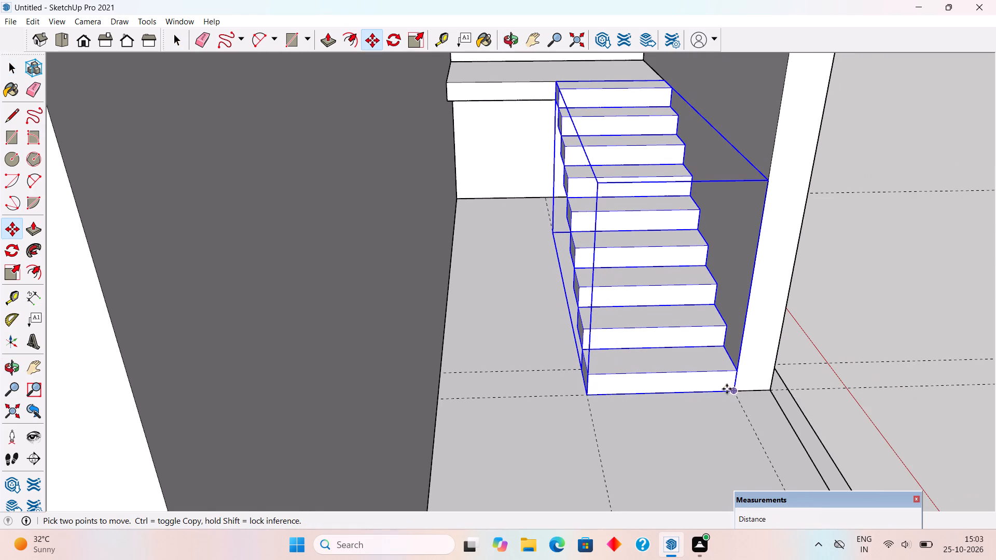
{"action": "left_click", "coordinate": [735, 391]}
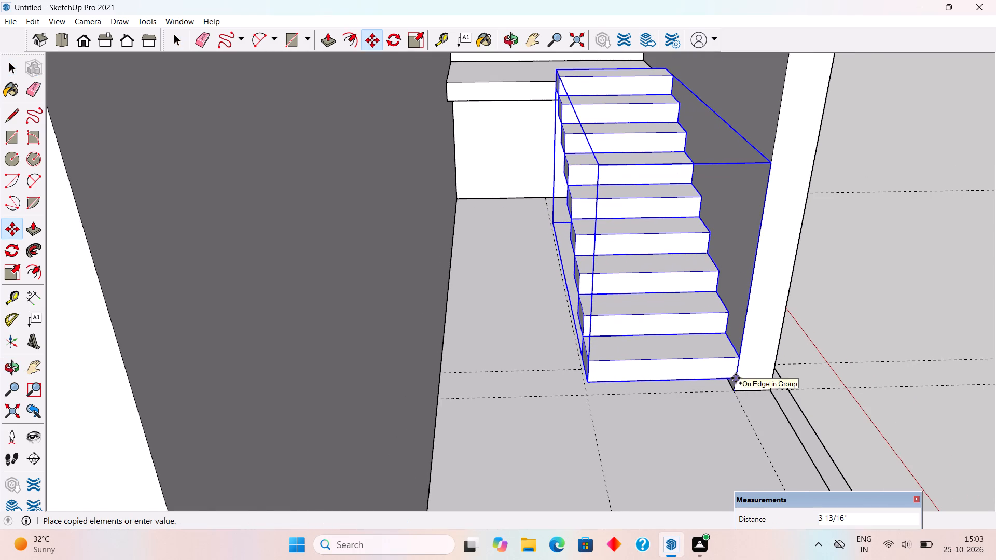
{"action": "scroll", "coordinate": [754, 254], "scroll_direction": "down", "scroll_amount": 8}
{"action": "scroll", "coordinate": [746, 188], "scroll_direction": "up", "scroll_amount": 2}
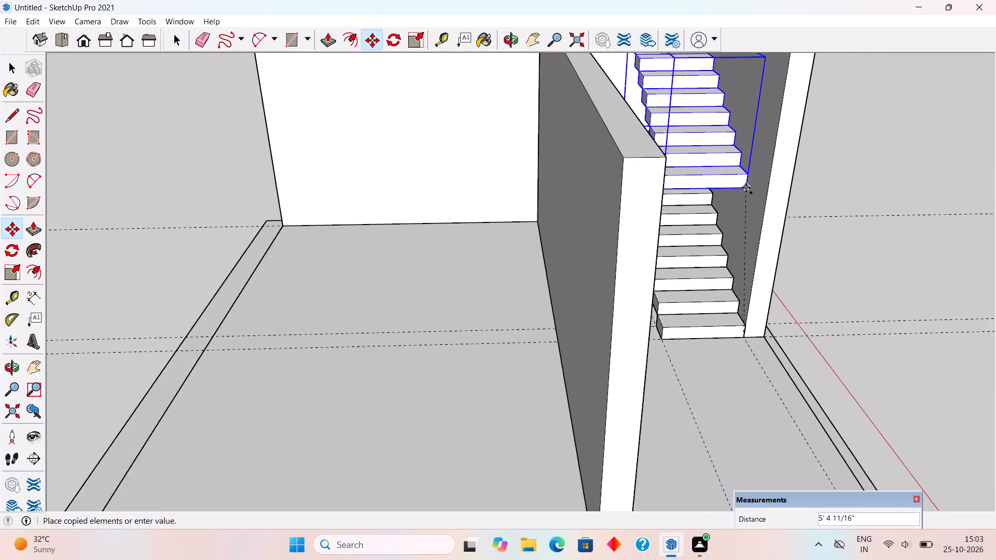
{"action": "scroll", "coordinate": [814, 189], "scroll_direction": "up", "scroll_amount": 1}
{"action": "scroll", "coordinate": [776, 164], "scroll_direction": "up", "scroll_amount": 3}
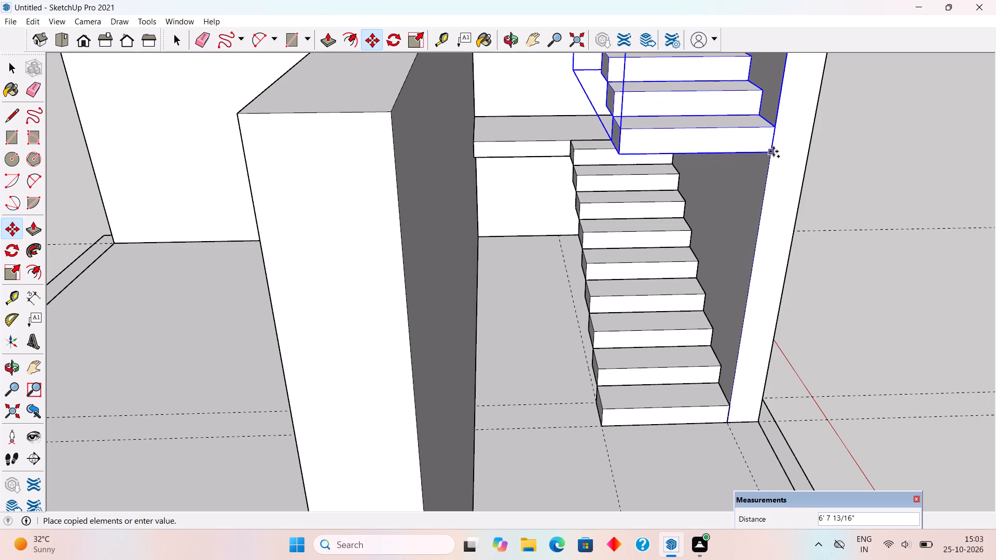
{"action": "type", "text": "5'"}
{"action": "key", "text": "Return"}
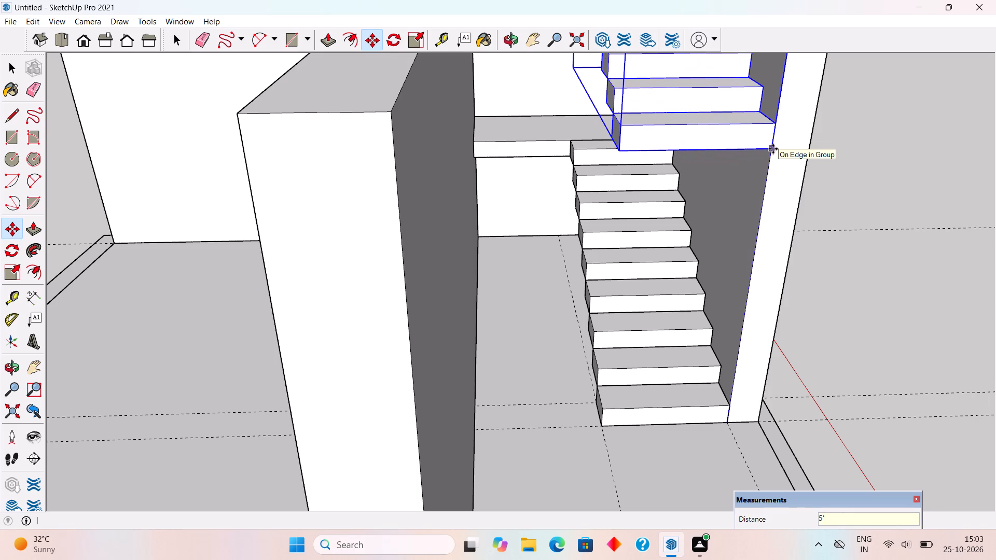
{"action": "key", "text": "space"}
Rotate the raised staircase copy 180° horizontally about a floor point between the lower flight and the partition wall.
{"action": "key", "text": "q"}
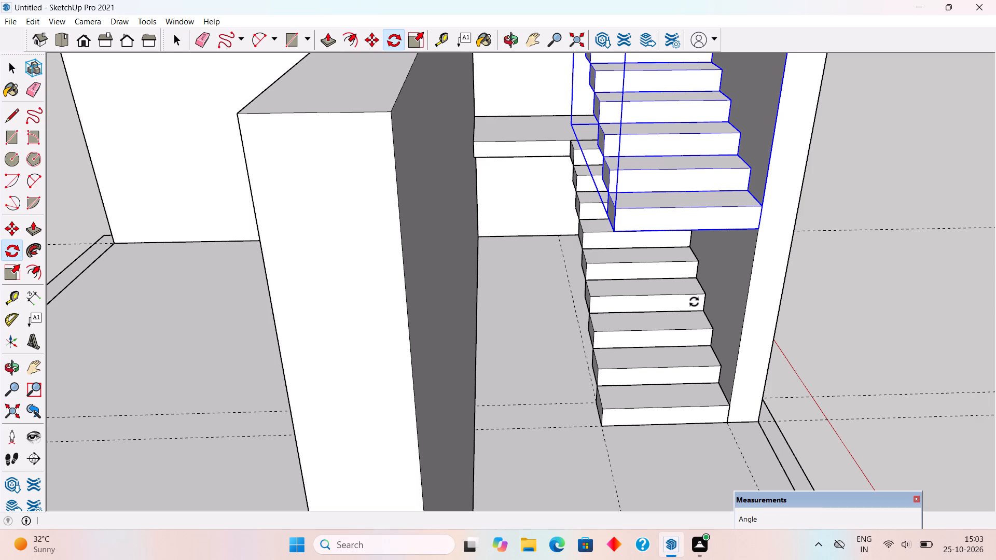
{"action": "key", "text": "q"}
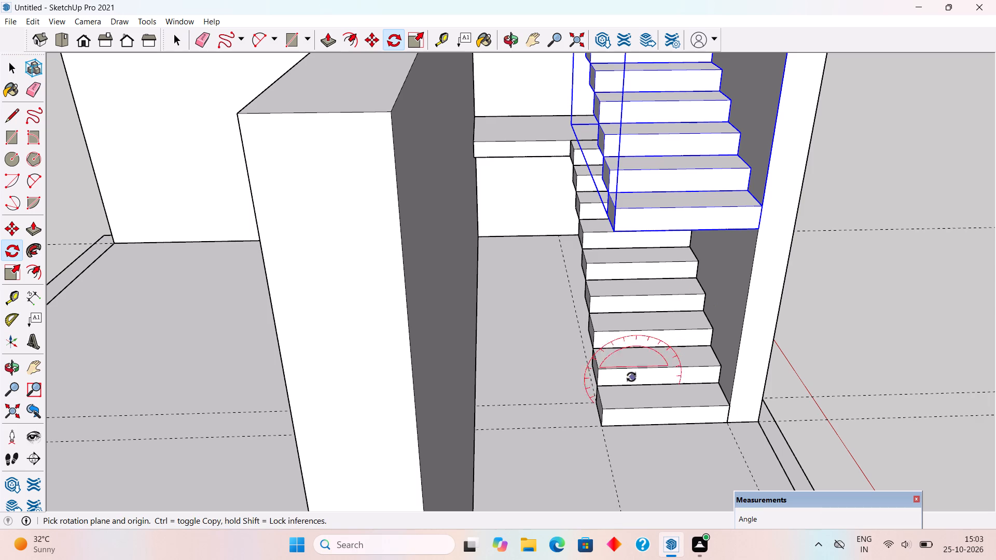
{"action": "left_click", "coordinate": [554, 340]}
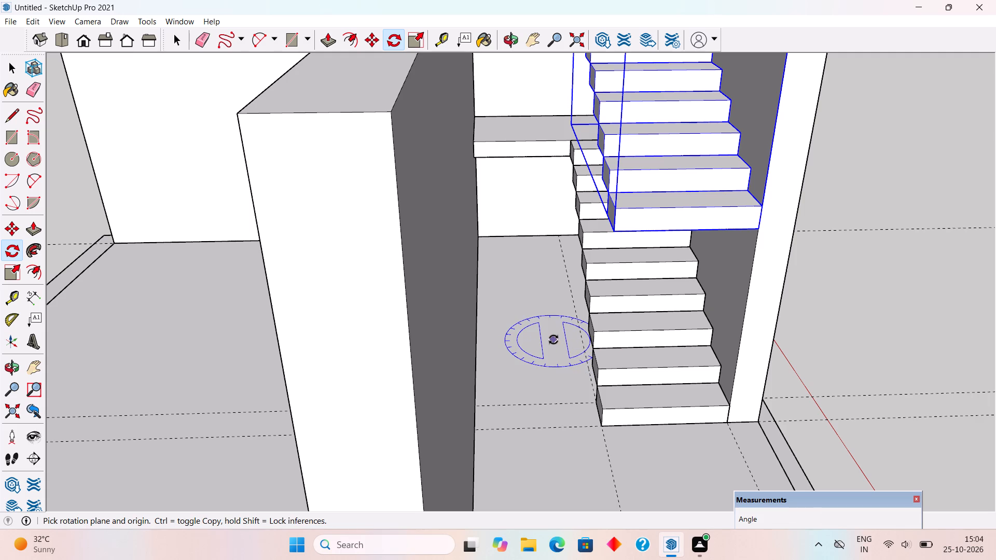
{"action": "left_click", "coordinate": [558, 373]}
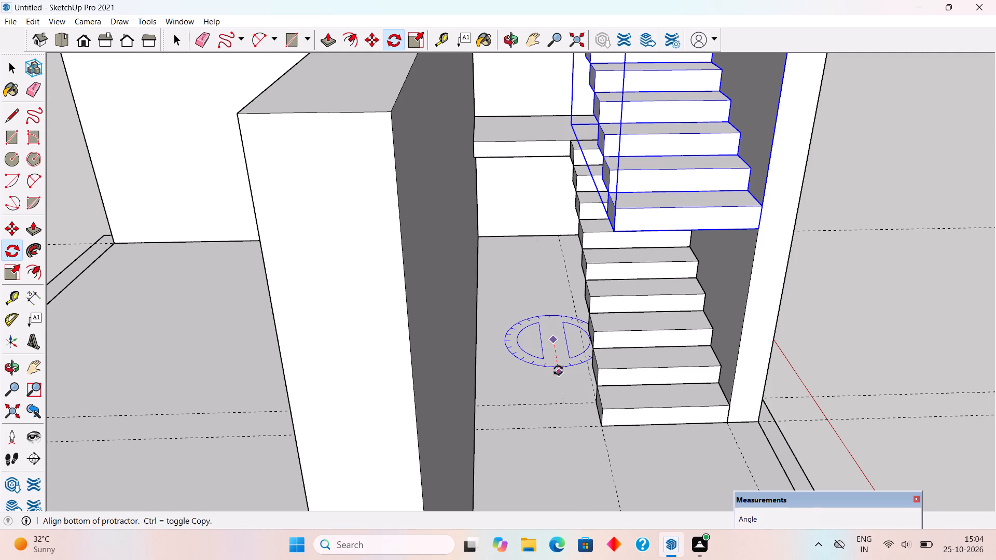
{"action": "scroll", "coordinate": [545, 304], "scroll_direction": "up", "scroll_amount": 8}
{"action": "left_click", "coordinate": [545, 304]}
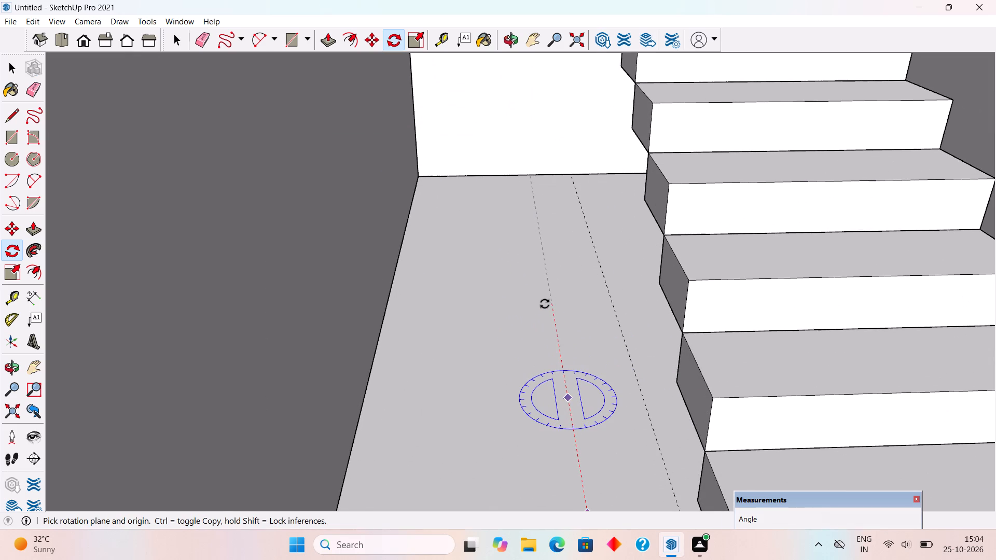
{"action": "scroll", "coordinate": [545, 304], "scroll_direction": "down", "scroll_amount": 5}
{"action": "scroll", "coordinate": [569, 340], "scroll_direction": "down", "scroll_amount": 5}
{"action": "scroll", "coordinate": [591, 401], "scroll_direction": "down", "scroll_amount": 6}
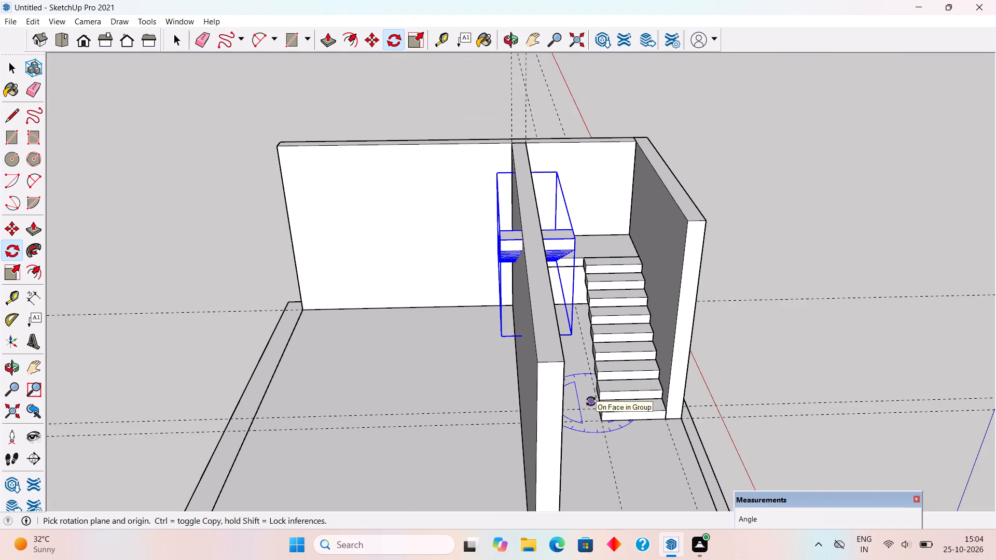
{"action": "key", "text": "space"}
{"action": "middle_click_drag", "start_coordinate": [583, 379], "coordinate": [208, 482]}
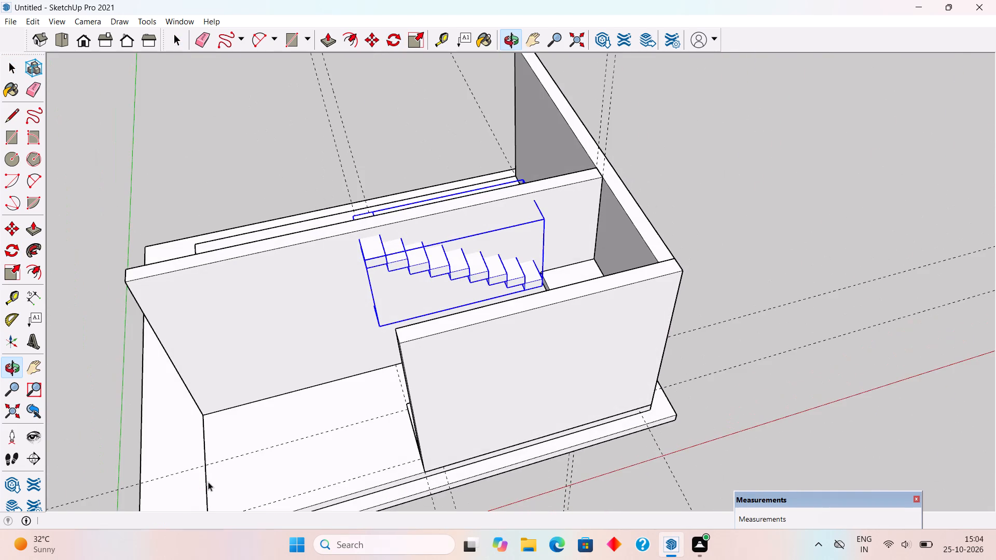
Move the rotated upper flight by its bottom step's lower corner onto the inner corner where the lower flight meets the landing.
{"action": "scroll", "coordinate": [590, 286], "scroll_direction": "up", "scroll_amount": 8}
{"action": "middle_click_drag", "start_coordinate": [596, 251], "coordinate": [425, 351]}
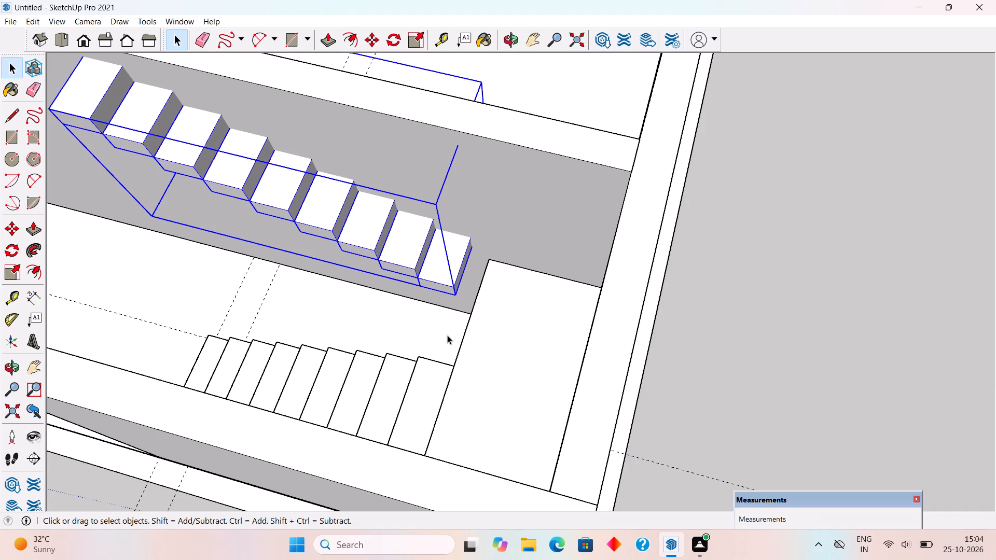
{"action": "scroll", "coordinate": [447, 335], "scroll_direction": "up", "scroll_amount": 7}
{"action": "scroll", "coordinate": [480, 293], "scroll_direction": "up", "scroll_amount": 4}
{"action": "middle_click_drag", "start_coordinate": [465, 279], "coordinate": [456, 241]}
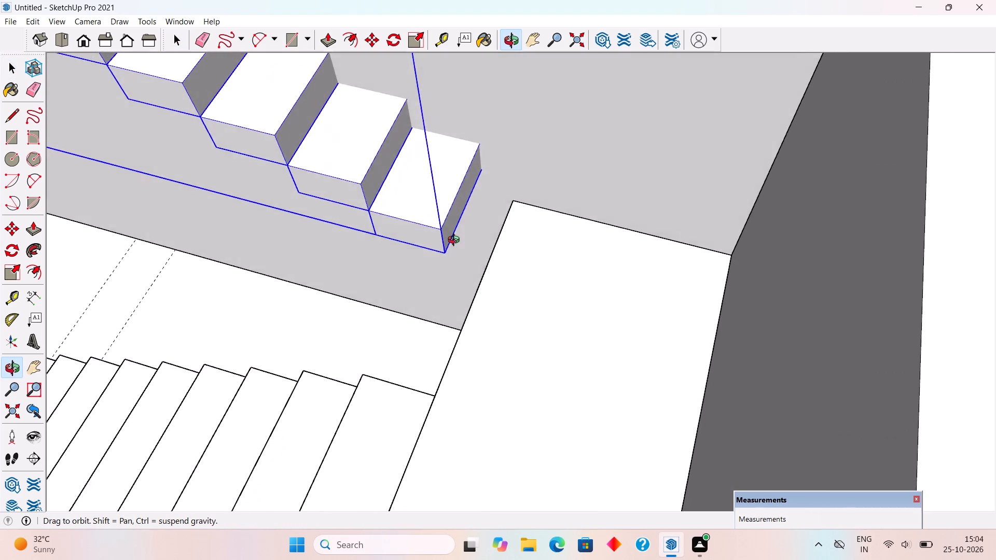
{"action": "middle_click_drag", "start_coordinate": [456, 241], "coordinate": [451, 190]}
{"action": "middle_click_drag", "start_coordinate": [437, 205], "coordinate": [394, 253]}
{"action": "scroll", "coordinate": [447, 250], "scroll_direction": "up", "scroll_amount": 4}
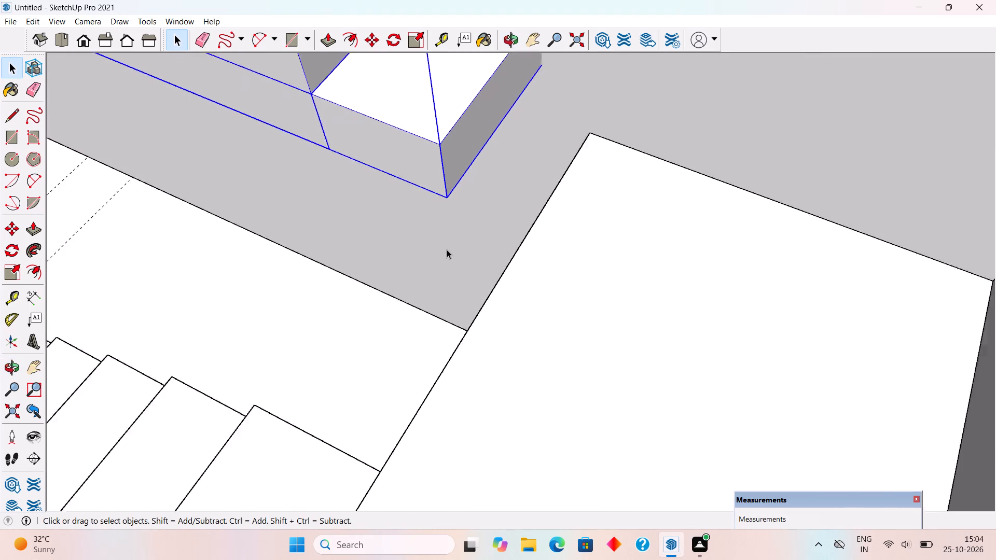
{"action": "key", "text": "m"}
{"action": "left_click", "coordinate": [449, 199]}
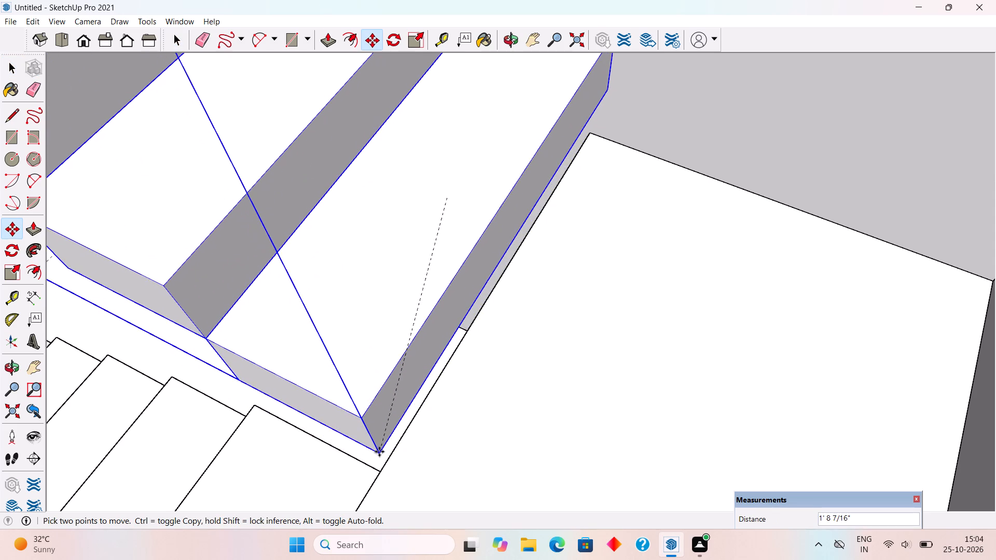
{"action": "scroll", "coordinate": [379, 452], "scroll_direction": "up", "scroll_amount": 4}
{"action": "left_click", "coordinate": [385, 454]}
{"action": "middle_click_drag", "start_coordinate": [399, 458], "coordinate": [579, 258]}
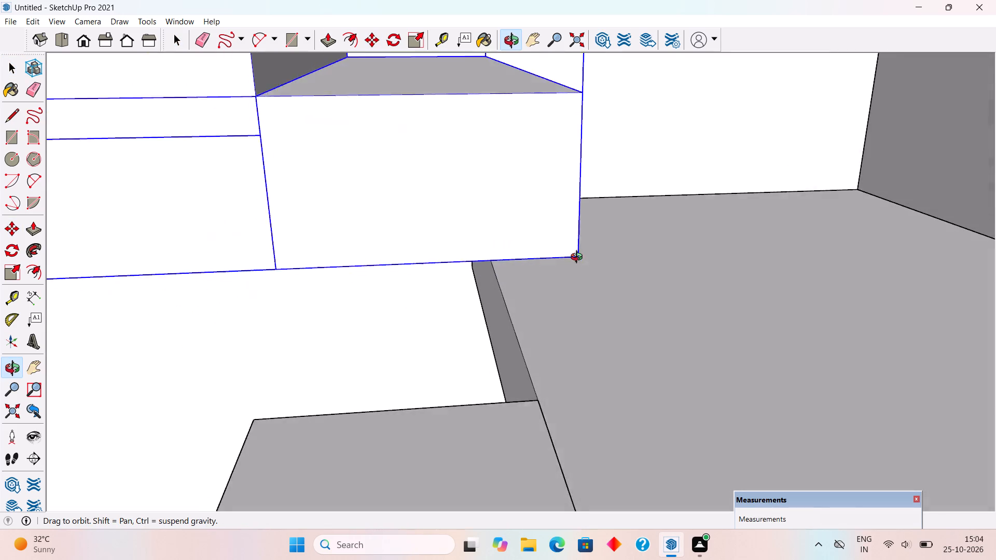
{"action": "middle_click_drag", "start_coordinate": [579, 258], "coordinate": [575, 255]}
{"action": "left_click", "coordinate": [569, 254]}
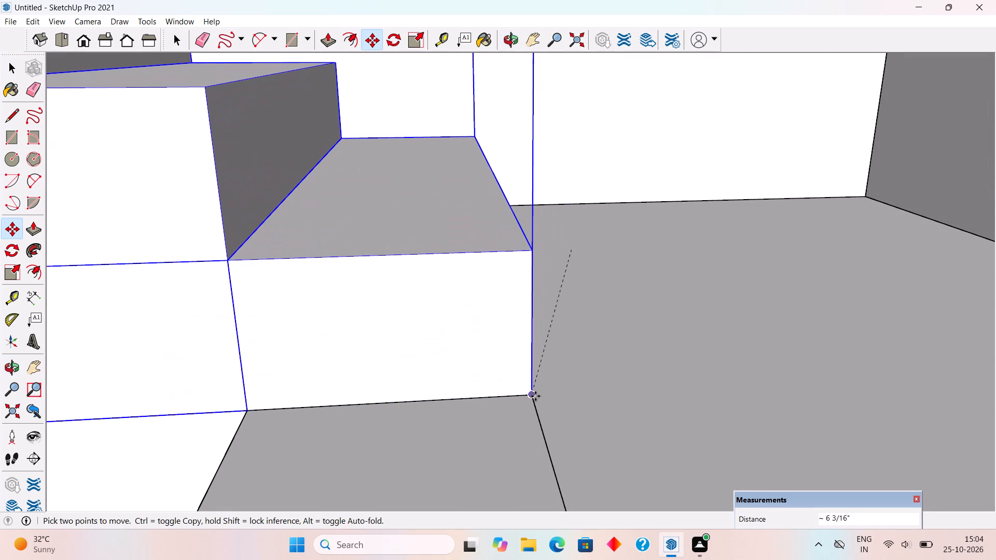
{"action": "left_click", "coordinate": [535, 396]}
Deselect the upper flight and examine how it lines up with the lower flight, landing and partition from several sides.
{"action": "scroll", "coordinate": [535, 395], "scroll_direction": "down", "scroll_amount": 8}
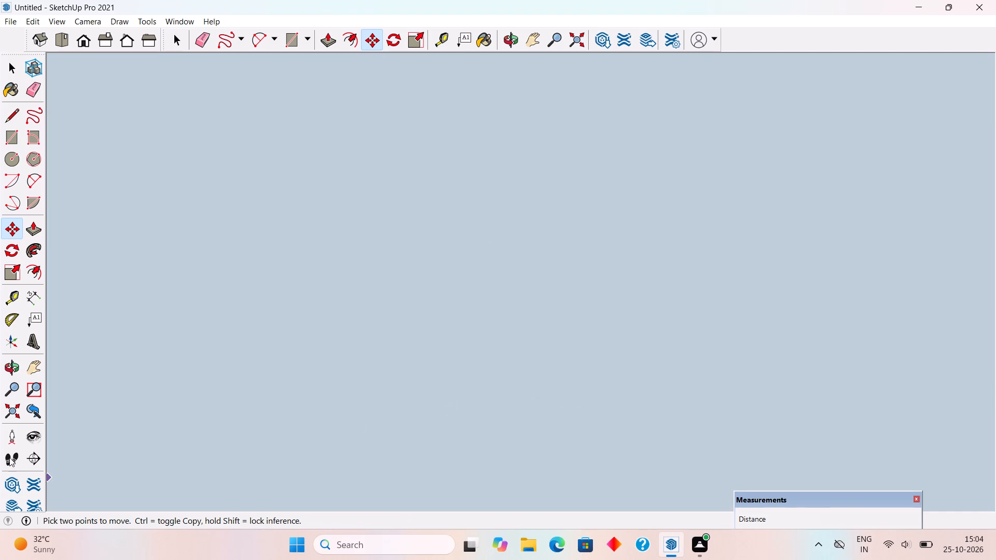
{"action": "left_click", "coordinate": [16, 419]}
{"action": "middle_click_drag", "start_coordinate": [343, 393], "coordinate": [367, 370]}
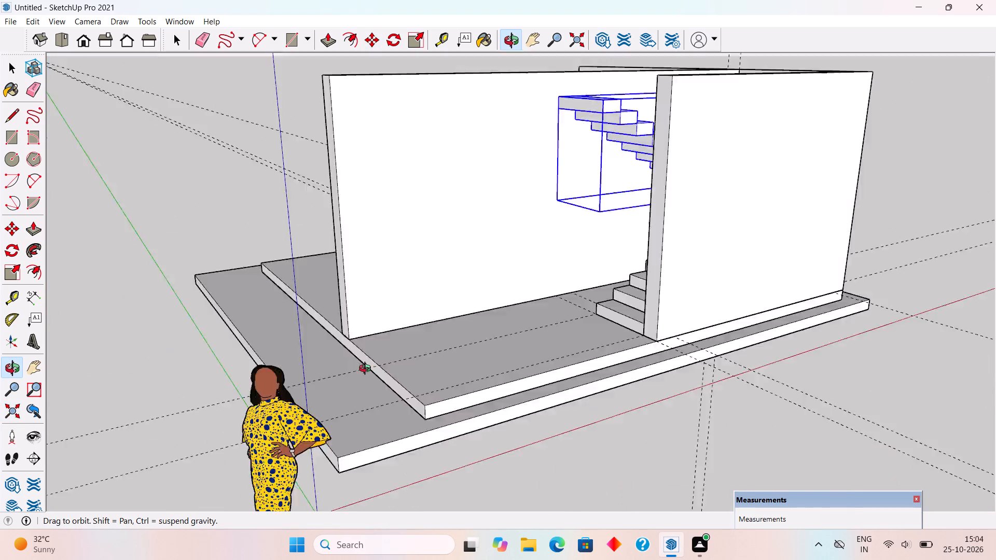
{"action": "middle_click_drag", "start_coordinate": [367, 370], "coordinate": [0, 298]}
{"action": "middle_click_drag", "start_coordinate": [475, 315], "coordinate": [534, 495]}
{"action": "scroll", "coordinate": [534, 495], "scroll_direction": "down", "scroll_amount": 1}
{"action": "middle_click_drag", "start_coordinate": [608, 219], "coordinate": [510, 366]}
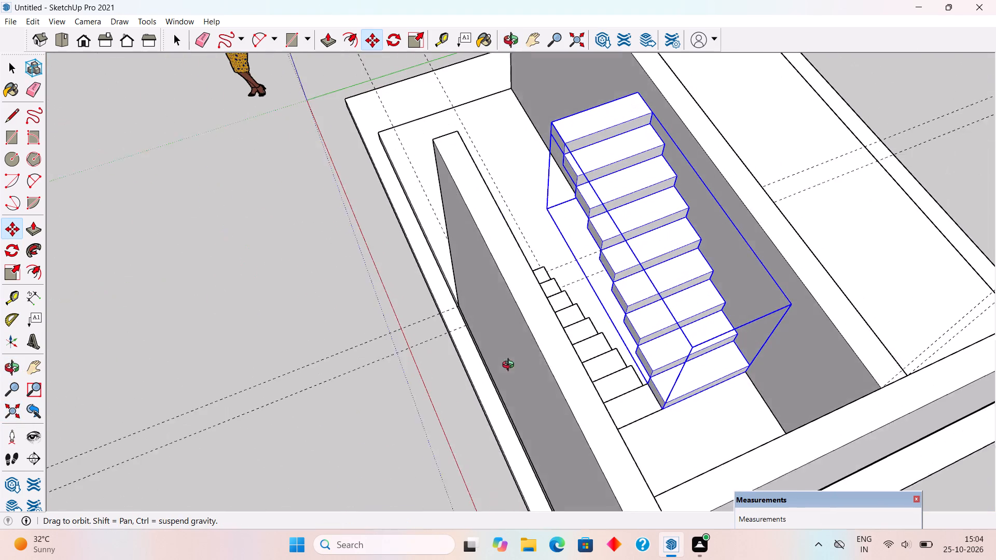
{"action": "middle_click_drag", "start_coordinate": [510, 366], "coordinate": [509, 368]}
{"action": "key", "text": "space"}
{"action": "left_click", "coordinate": [237, 231]}
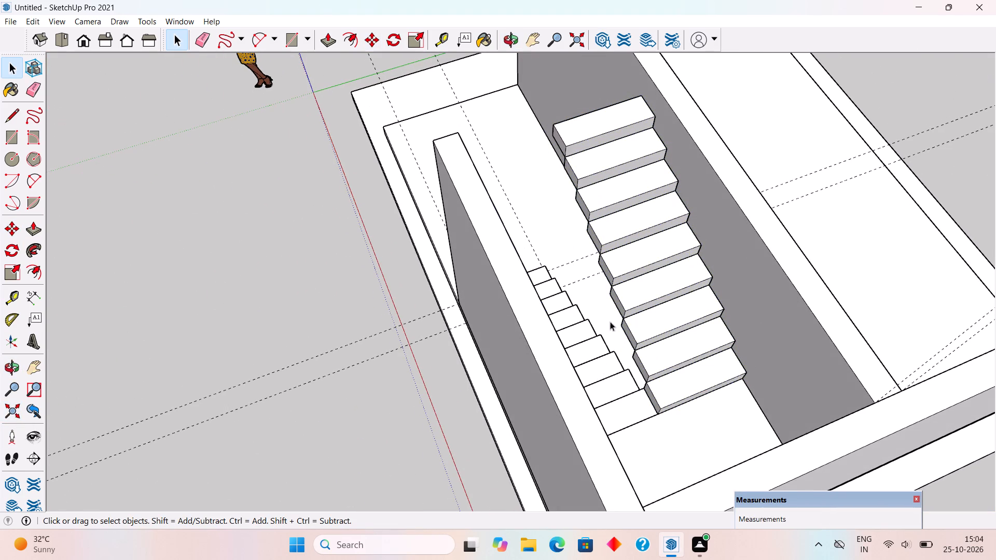
{"action": "middle_click_drag", "start_coordinate": [781, 346], "coordinate": [380, 427]}
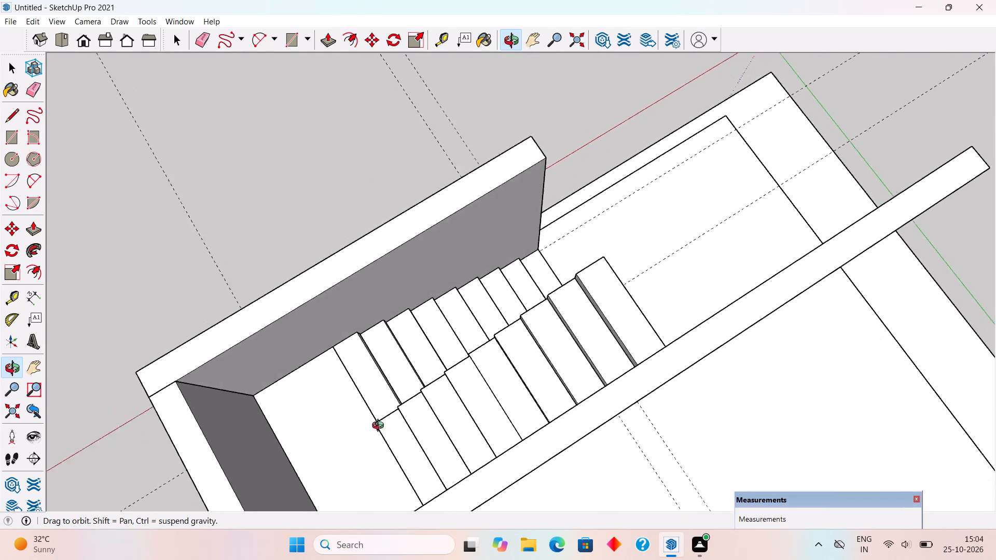
{"action": "middle_click_drag", "start_coordinate": [380, 427], "coordinate": [239, 371]}
{"action": "scroll", "coordinate": [469, 296], "scroll_direction": "up", "scroll_amount": 1}
{"action": "middle_click_drag", "start_coordinate": [469, 297], "coordinate": [334, 330]}
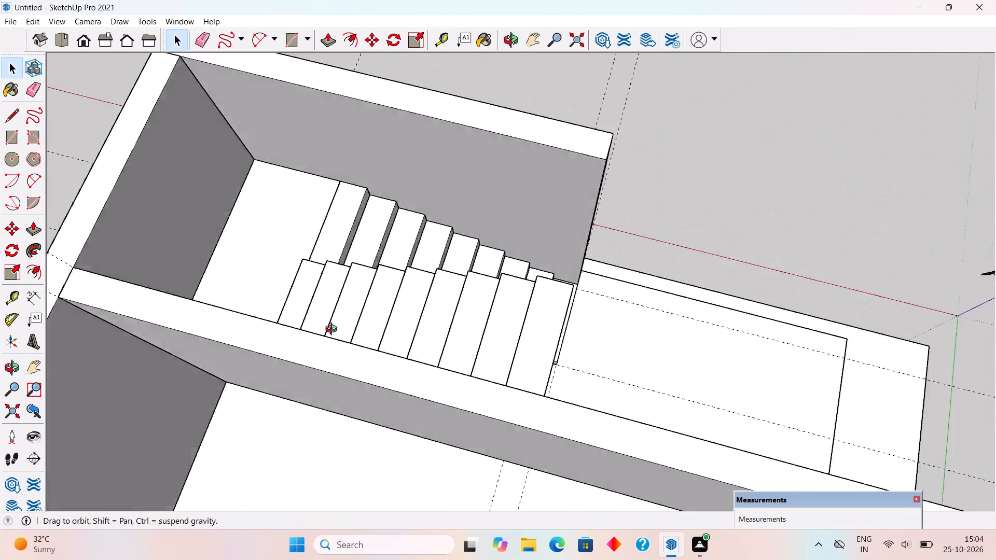
{"action": "middle_click_drag", "start_coordinate": [334, 330], "coordinate": [132, 192]}
{"action": "middle_click_drag", "start_coordinate": [583, 284], "coordinate": [454, 199]}
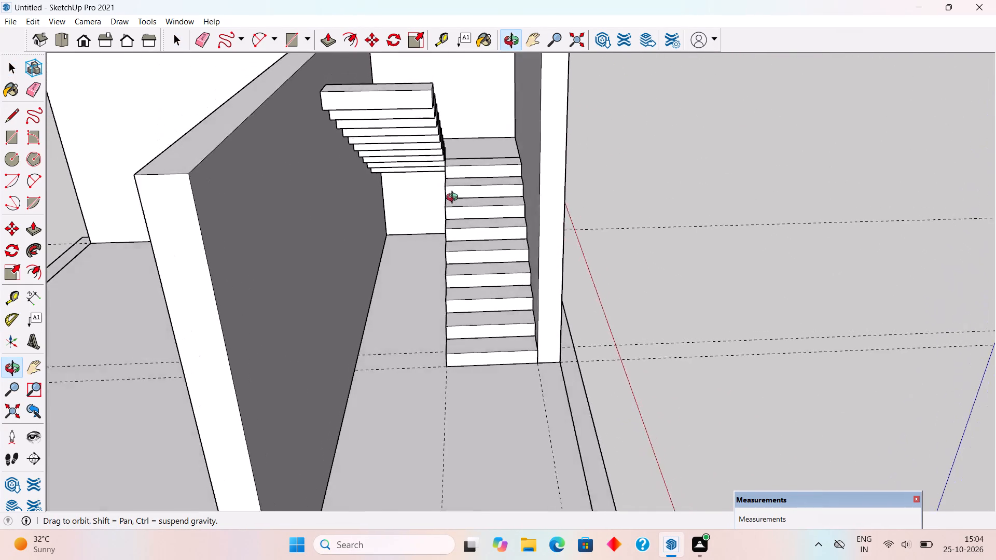
{"action": "middle_click_drag", "start_coordinate": [454, 199], "coordinate": [451, 254]}
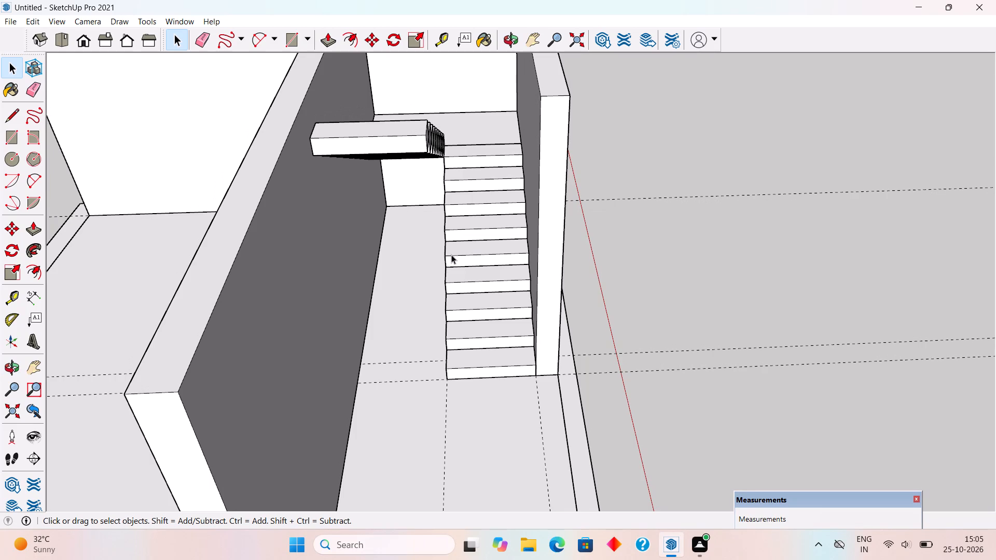
Hide the partition wall group beside the staircase.
{"action": "scroll", "coordinate": [451, 255], "scroll_direction": "up", "scroll_amount": 5}
{"action": "scroll", "coordinate": [458, 187], "scroll_direction": "up", "scroll_amount": 5}
{"action": "middle_click_drag", "start_coordinate": [474, 166], "coordinate": [779, 221]}
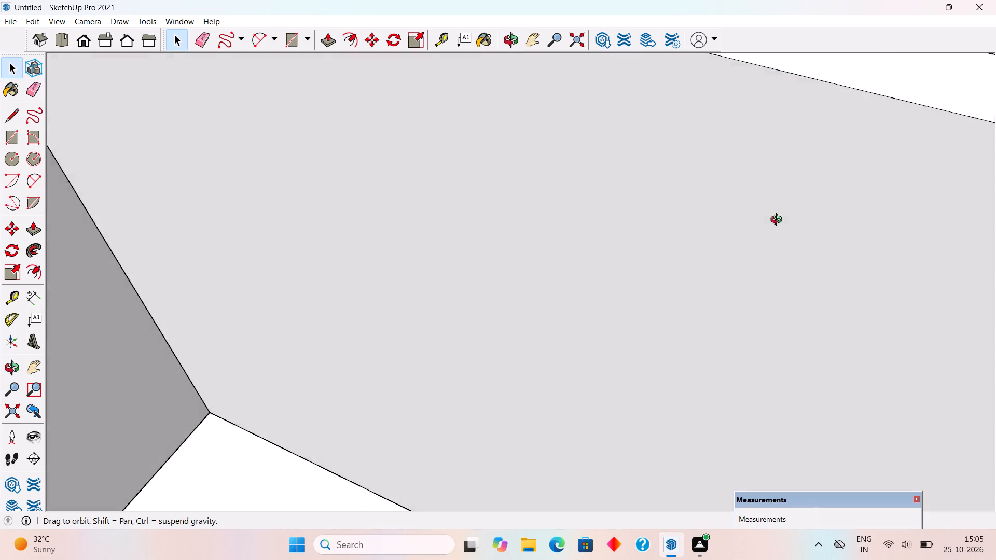
{"action": "middle_click_drag", "start_coordinate": [779, 221], "coordinate": [783, 168]}
{"action": "left_click", "coordinate": [782, 167]}
{"action": "right_click", "coordinate": [782, 167]}
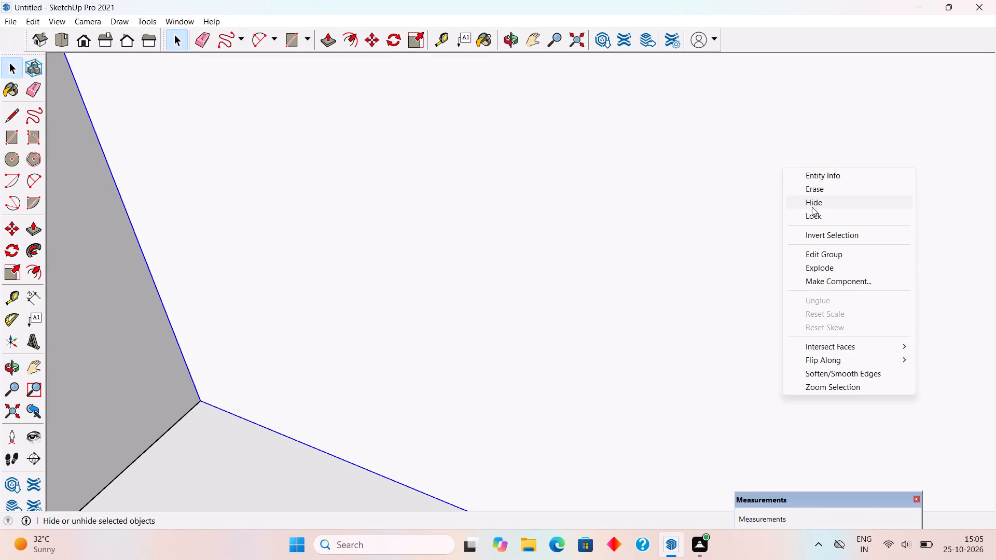
{"action": "left_click", "coordinate": [812, 206]}
Move the landing slab up 6", placing its lower corner on the top edge of the lower flight's last step.
{"action": "scroll", "coordinate": [638, 318], "scroll_direction": "down", "scroll_amount": 4}
{"action": "middle_click_drag", "start_coordinate": [556, 330], "coordinate": [699, 181]}
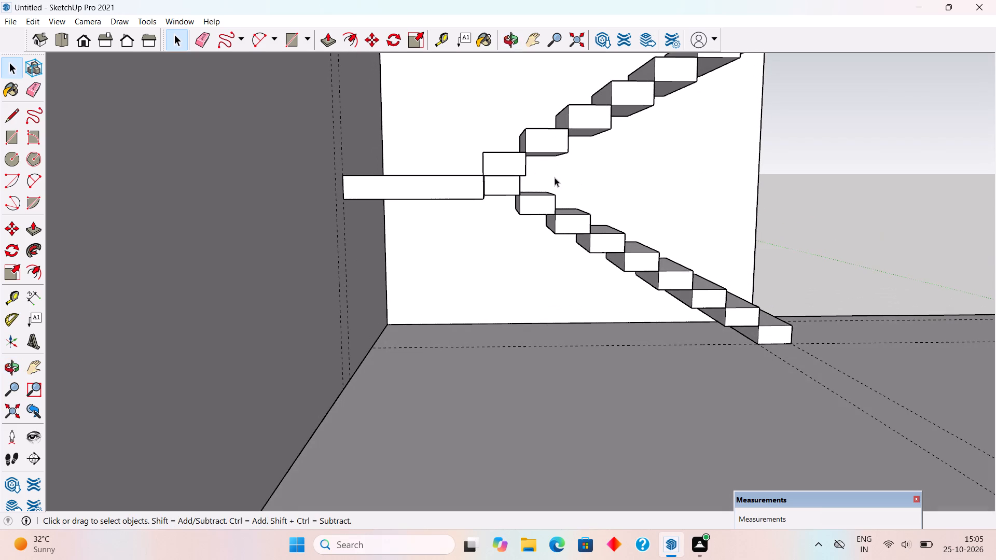
{"action": "left_click", "coordinate": [448, 189]}
{"action": "scroll", "coordinate": [498, 183], "scroll_direction": "up", "scroll_amount": 11}
{"action": "middle_click_drag", "start_coordinate": [472, 174], "coordinate": [462, 163]}
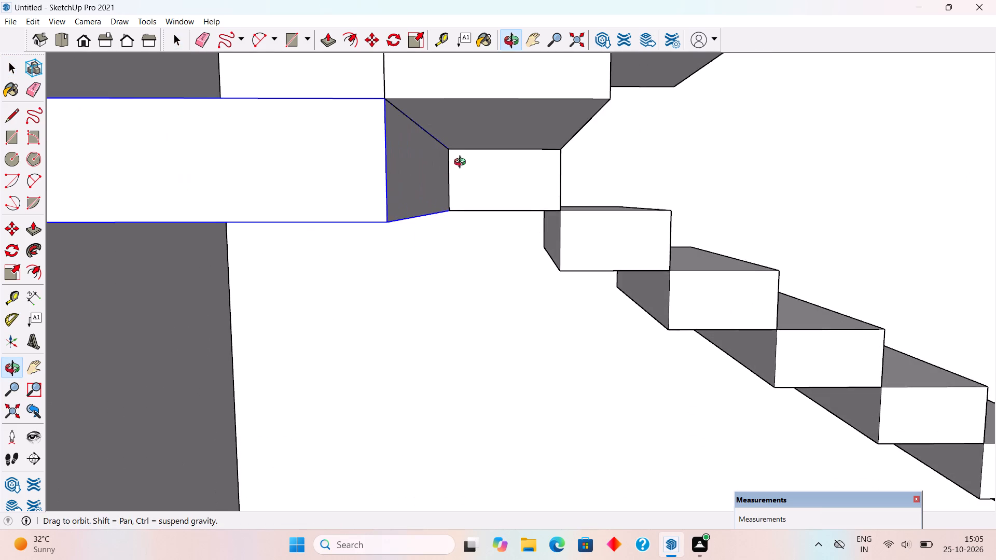
{"action": "middle_click_drag", "start_coordinate": [462, 163], "coordinate": [466, 159]}
{"action": "key", "text": "m"}
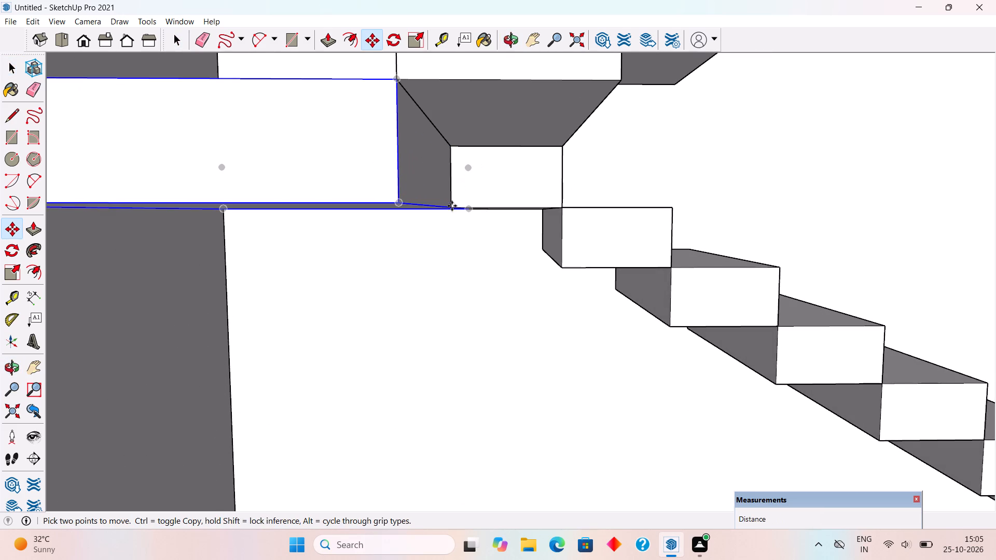
{"action": "left_click", "coordinate": [452, 209]}
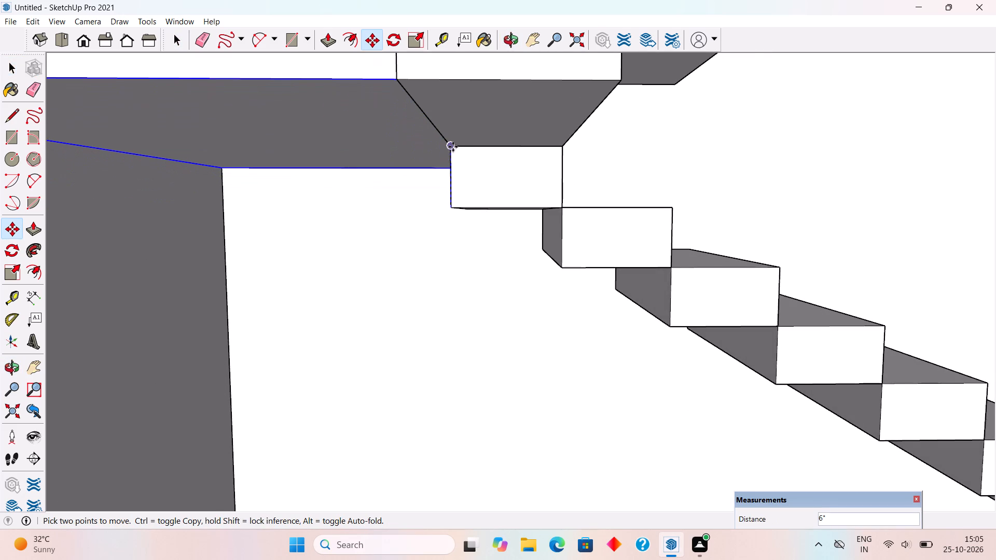
{"action": "left_click", "coordinate": [453, 147]}
{"action": "scroll", "coordinate": [450, 244], "scroll_direction": "down", "scroll_amount": 9}
Raise the upper flight by one step height, placing its bottom step's lower corner on the landing's top corner.
{"action": "key", "text": "space"}
{"action": "left_click", "coordinate": [467, 212]}
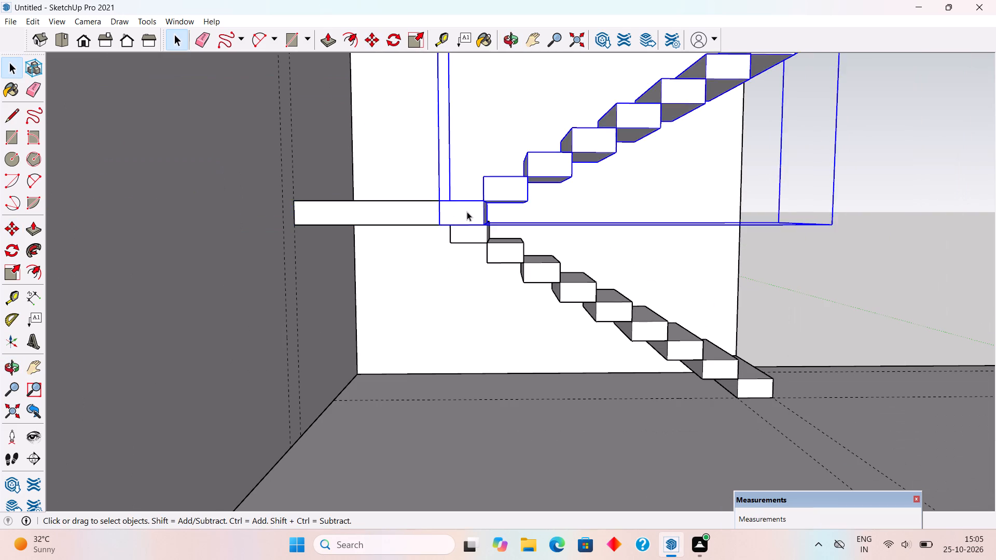
{"action": "middle_click_drag", "start_coordinate": [451, 200], "coordinate": [463, 273]}
{"action": "scroll", "coordinate": [463, 271], "scroll_direction": "up", "scroll_amount": 6}
{"action": "key", "text": "m"}
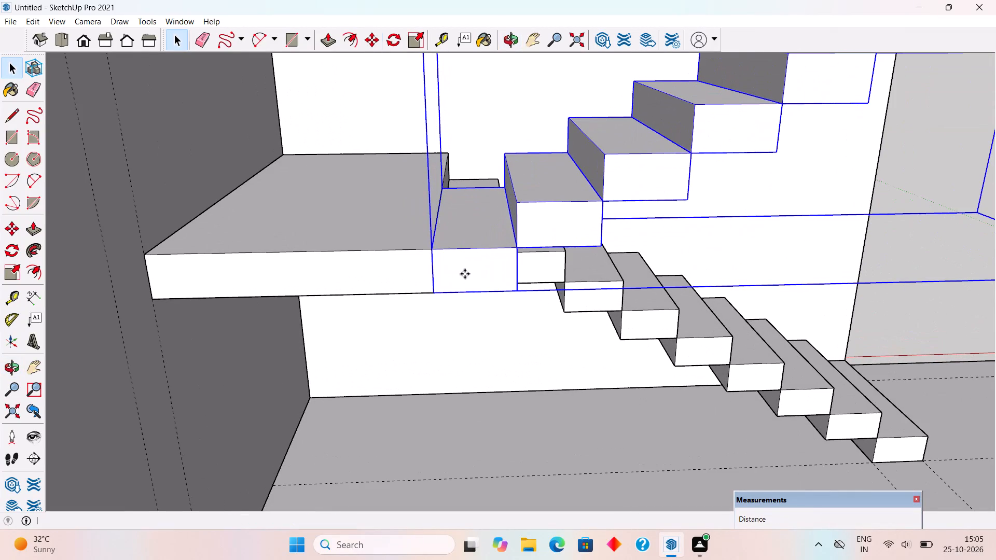
{"action": "left_click", "coordinate": [434, 292]}
{"action": "left_click", "coordinate": [425, 245]}
{"action": "key", "text": "space"}
{"action": "scroll", "coordinate": [425, 245], "scroll_direction": "down", "scroll_amount": 6}
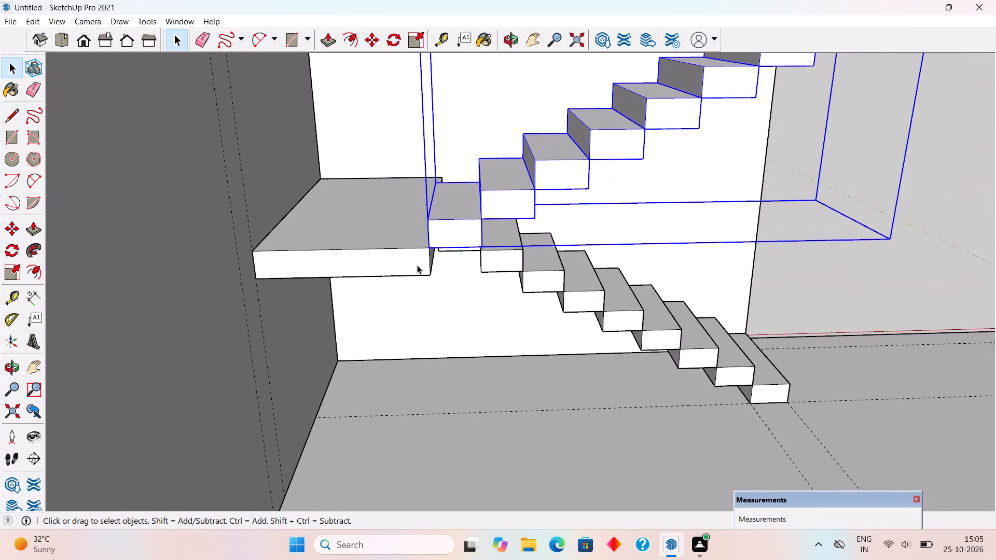
{"action": "scroll", "coordinate": [417, 265], "scroll_direction": "down", "scroll_amount": 16}
{"action": "left_click", "coordinate": [561, 160]}
Inspect both stair flights and the landing against the remaining walls from all sides.
{"action": "middle_click_drag", "start_coordinate": [558, 165], "coordinate": [453, 169]}
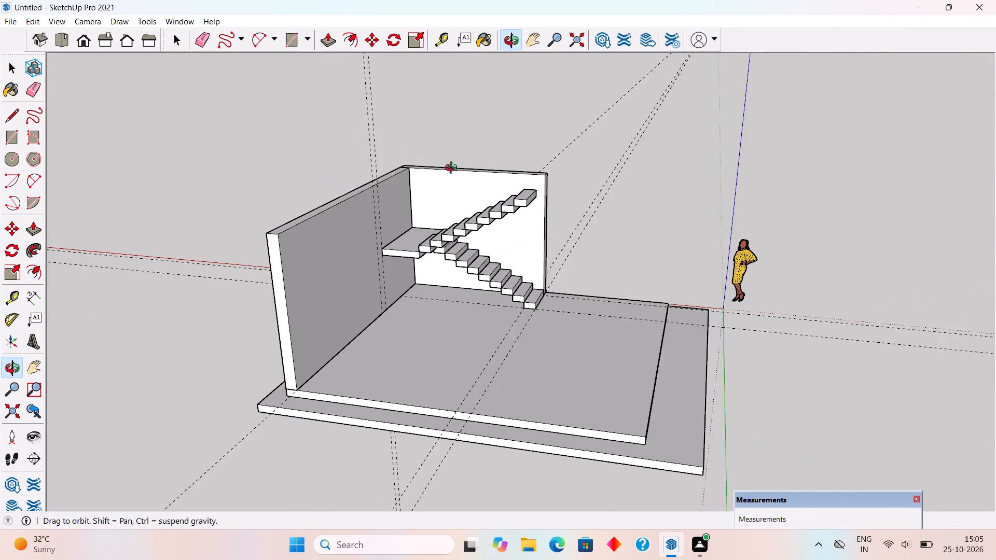
{"action": "middle_click_drag", "start_coordinate": [453, 169], "coordinate": [452, 169]}
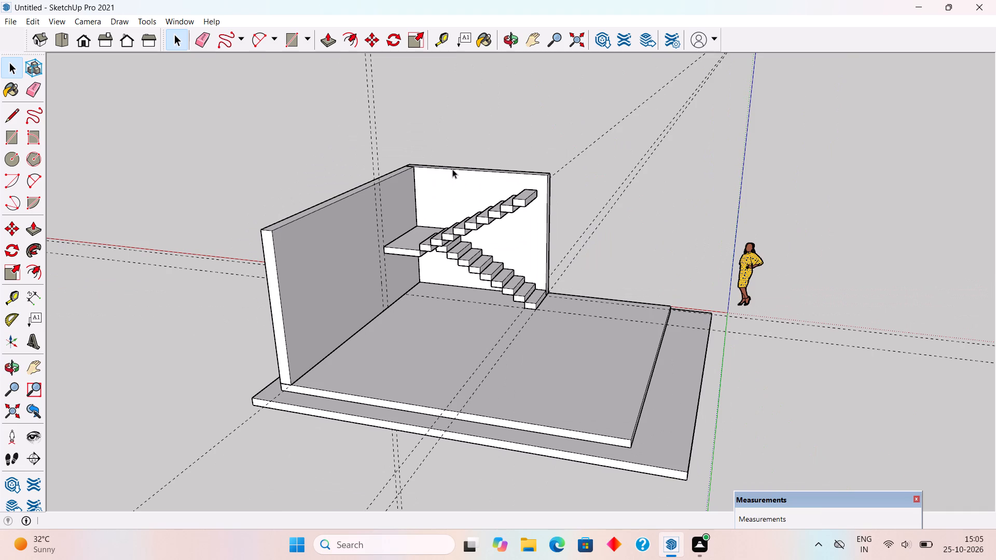
{"action": "scroll", "coordinate": [473, 244], "scroll_direction": "down", "scroll_amount": 1}
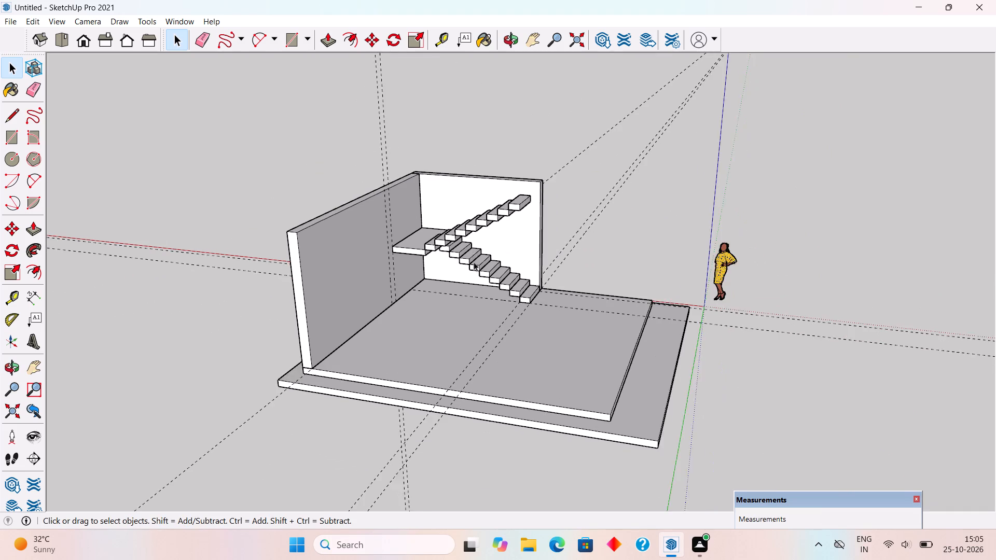
{"action": "scroll", "coordinate": [474, 262], "scroll_direction": "down", "scroll_amount": 2}
{"action": "scroll", "coordinate": [538, 351], "scroll_direction": "down", "scroll_amount": 1}
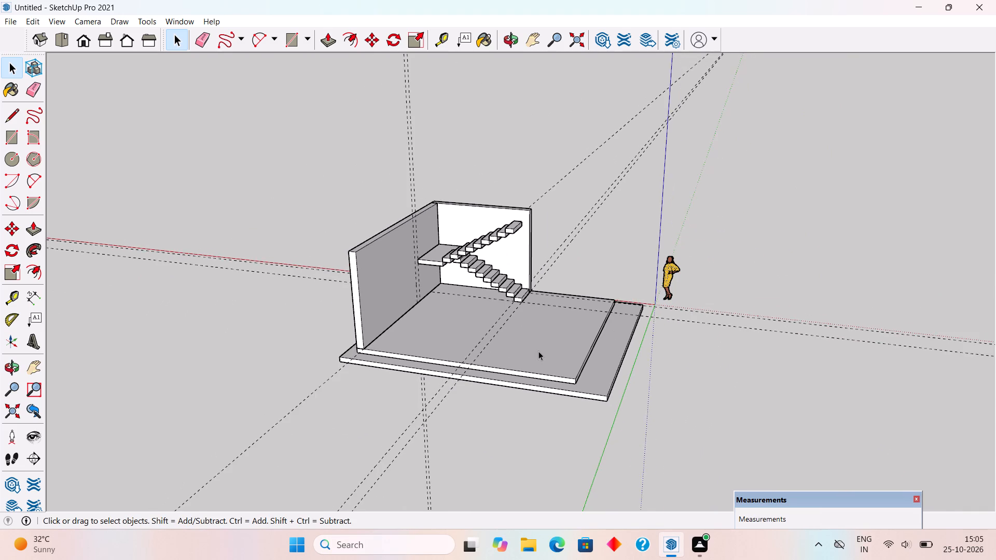
{"action": "scroll", "coordinate": [538, 351], "scroll_direction": "down", "scroll_amount": 1}
{"action": "scroll", "coordinate": [539, 353], "scroll_direction": "up", "scroll_amount": 3}
{"action": "scroll", "coordinate": [517, 262], "scroll_direction": "up", "scroll_amount": 4}
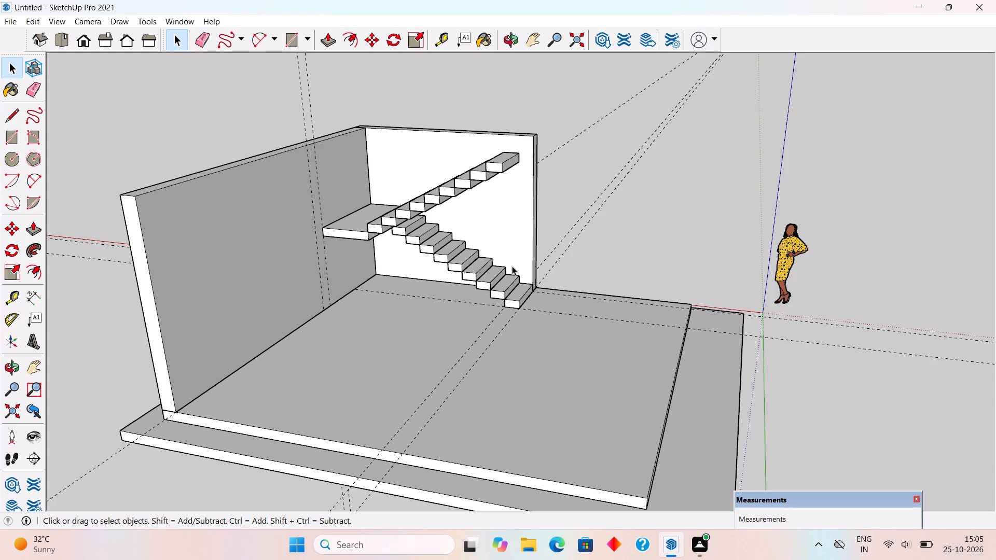
{"action": "scroll", "coordinate": [472, 275], "scroll_direction": "down", "scroll_amount": 2}
{"action": "middle_click_drag", "start_coordinate": [520, 204], "coordinate": [454, 244]}
{"action": "middle_click_drag", "start_coordinate": [454, 244], "coordinate": [372, 276]}
{"action": "middle_click_drag", "start_coordinate": [495, 240], "coordinate": [313, 275]}
{"action": "scroll", "coordinate": [487, 218], "scroll_direction": "up", "scroll_amount": 5}
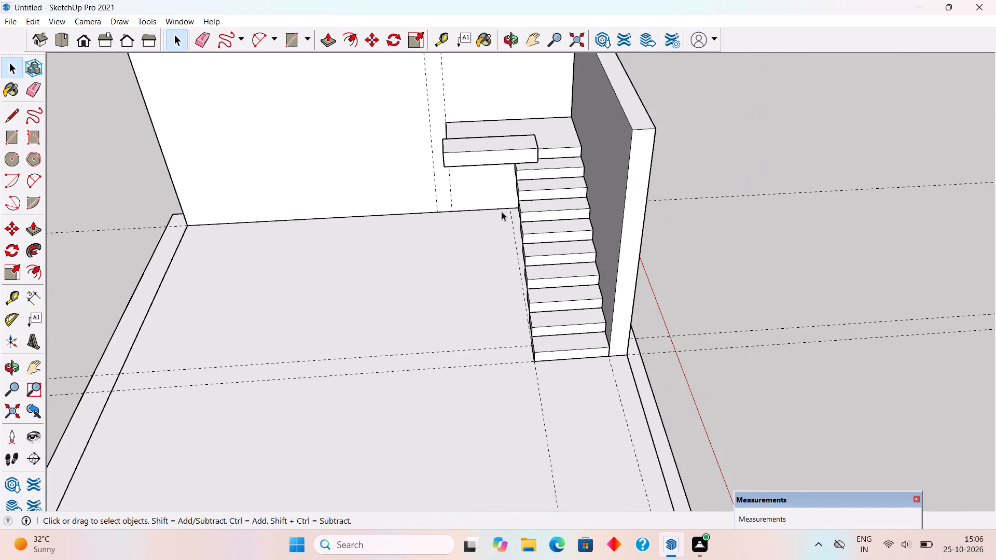
{"action": "middle_click_drag", "start_coordinate": [585, 179], "coordinate": [995, 309]}
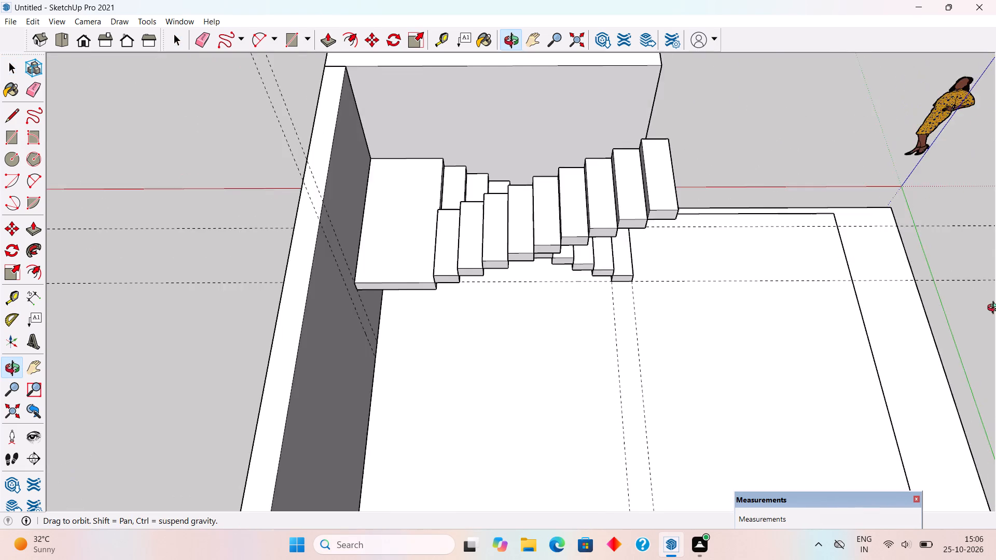
{"action": "middle_click_drag", "start_coordinate": [995, 309], "coordinate": [201, 181]}
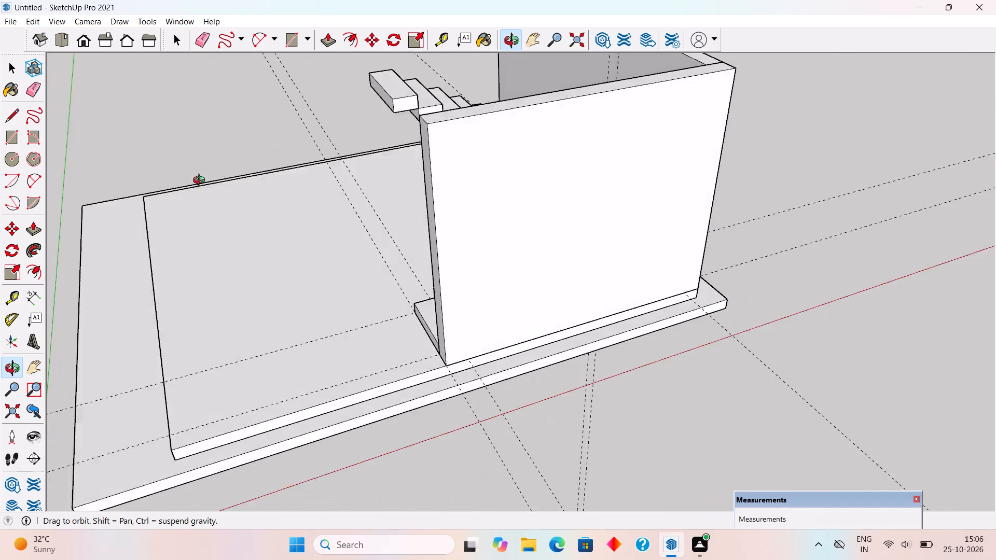
{"action": "middle_click_drag", "start_coordinate": [201, 181], "coordinate": [143, 142]}
{"action": "middle_click_drag", "start_coordinate": [322, 251], "coordinate": [762, 330]}
{"action": "scroll", "coordinate": [762, 331], "scroll_direction": "down", "scroll_amount": 4}
{"action": "scroll", "coordinate": [713, 316], "scroll_direction": "down", "scroll_amount": 2}
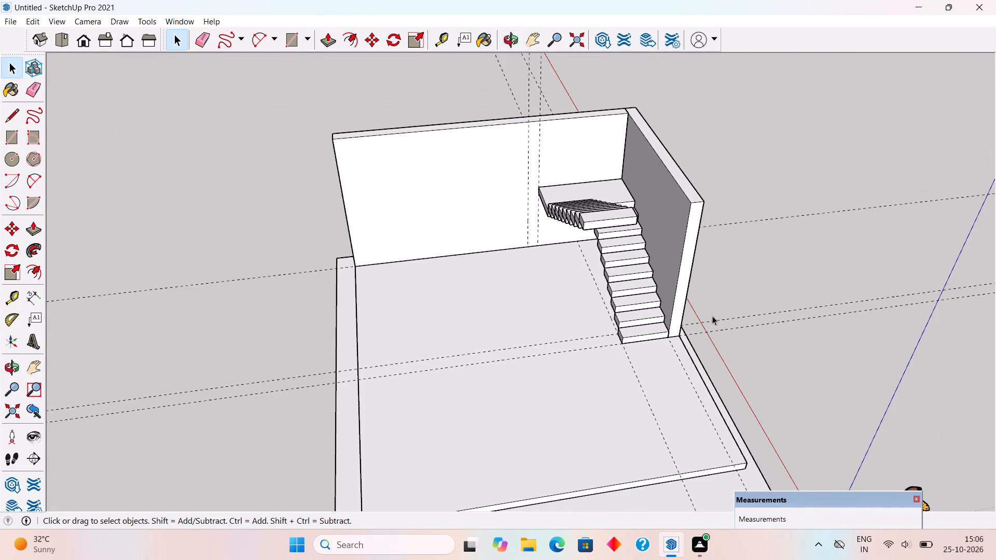
{"action": "middle_click_drag", "start_coordinate": [708, 311], "coordinate": [654, 303]}
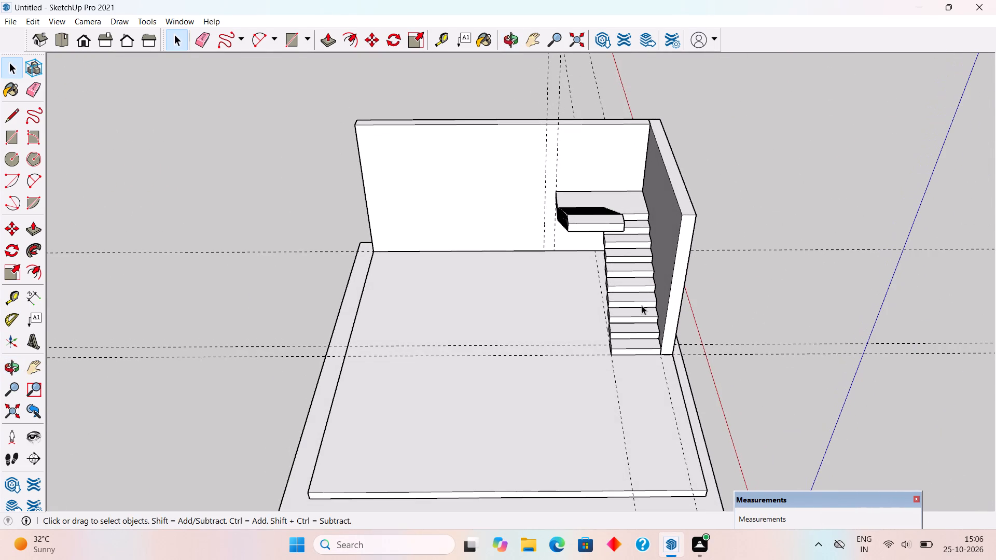
Unhide all hidden geometry so the partition wall shows again beside the staircase.
{"action": "left_click", "coordinate": [41, 22]}
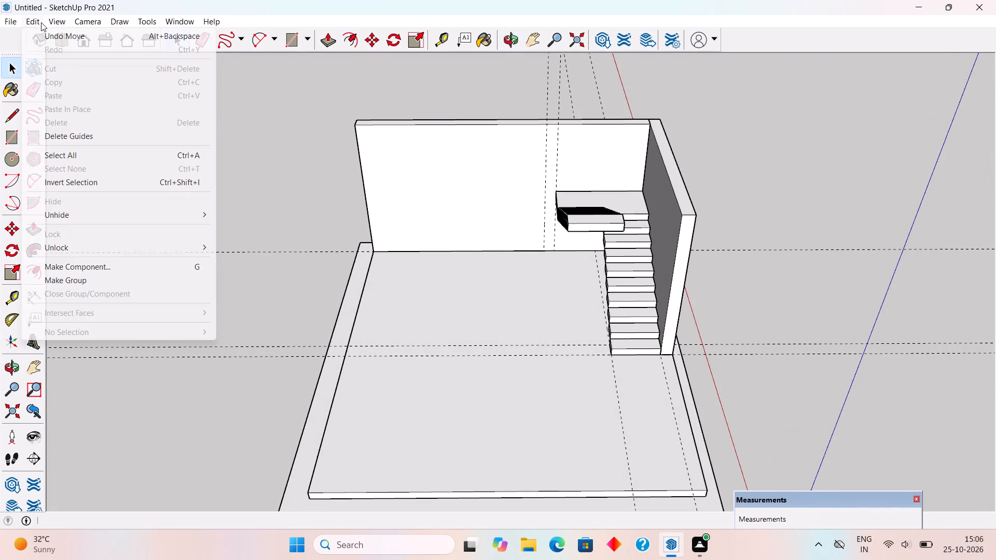
{"action": "left_click", "coordinate": [131, 211]}
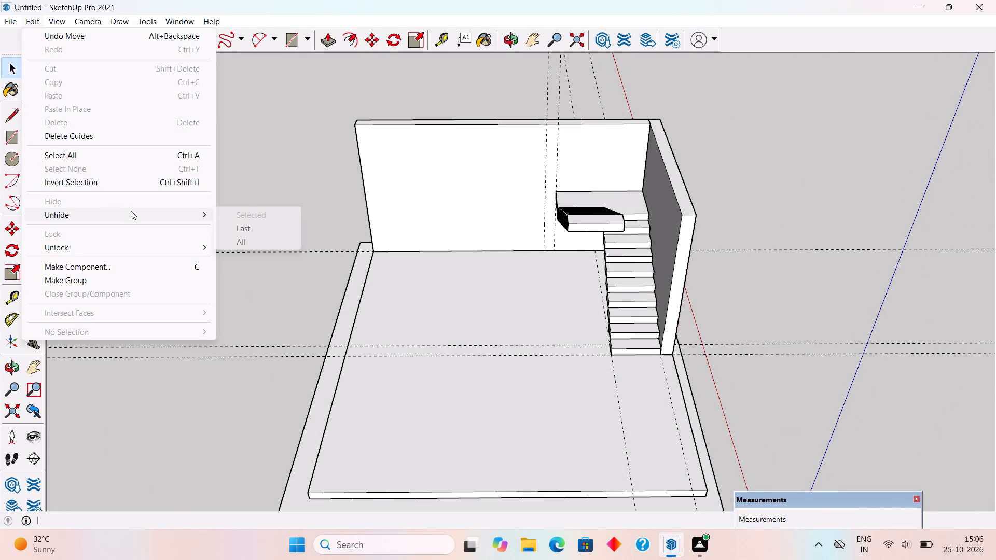
{"action": "left_click", "coordinate": [227, 239]}
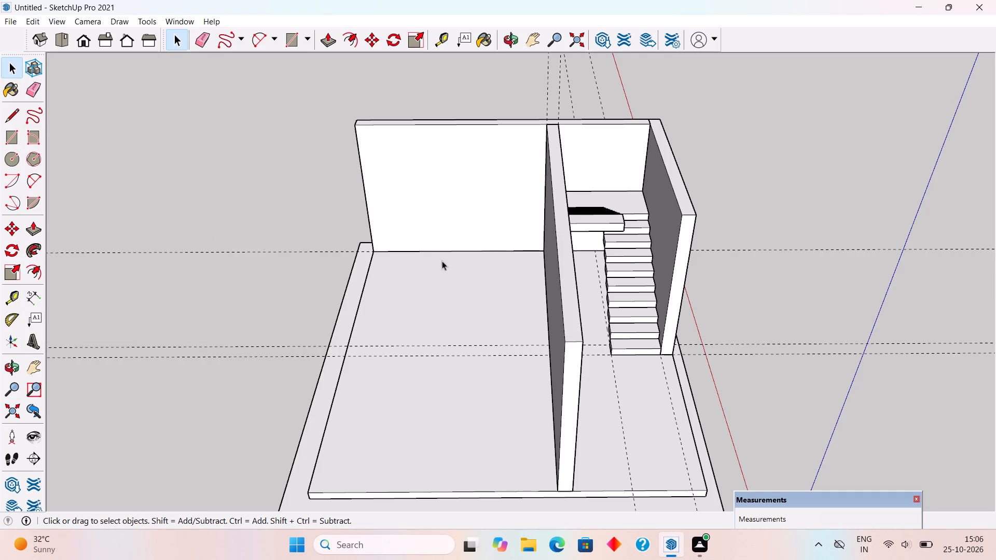
Explode the upper stair flight's group into its separate steps.
{"action": "middle_click_drag", "start_coordinate": [427, 293], "coordinate": [190, 239]}
{"action": "scroll", "coordinate": [388, 200], "scroll_direction": "up", "scroll_amount": 3}
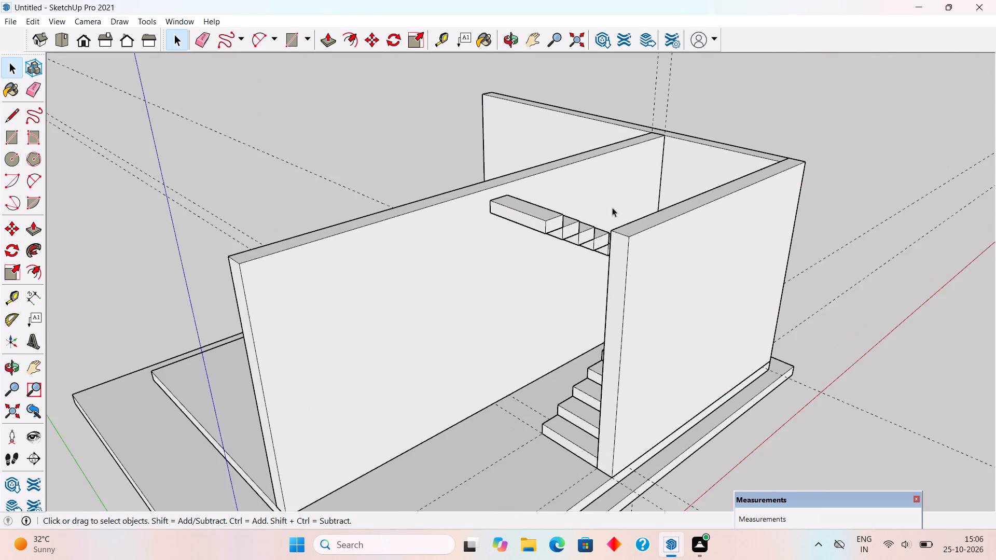
{"action": "scroll", "coordinate": [571, 220], "scroll_direction": "up", "scroll_amount": 1}
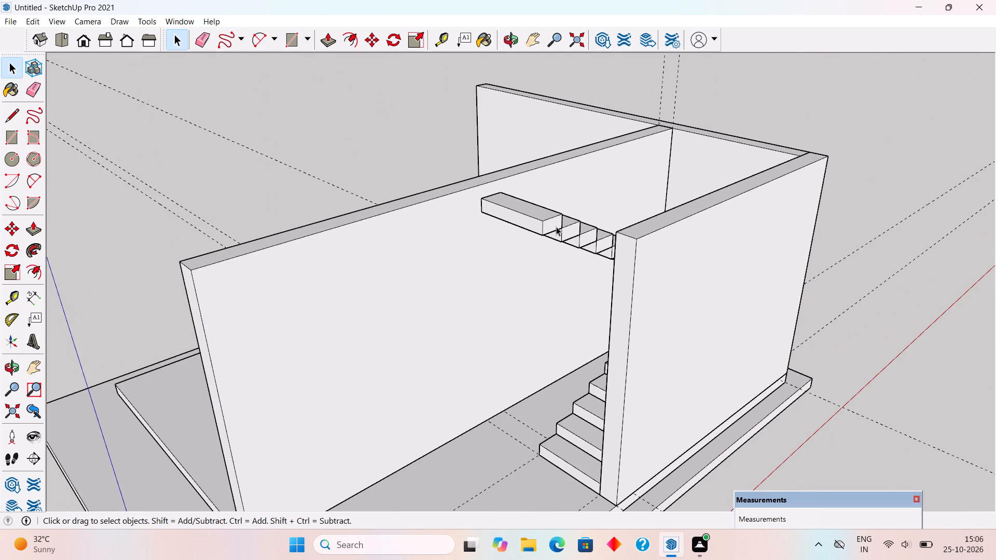
{"action": "scroll", "coordinate": [556, 227], "scroll_direction": "up", "scroll_amount": 4}
{"action": "left_click_drag", "start_coordinate": [549, 227], "coordinate": [549, 251]}
{"action": "left_click", "coordinate": [573, 225]}
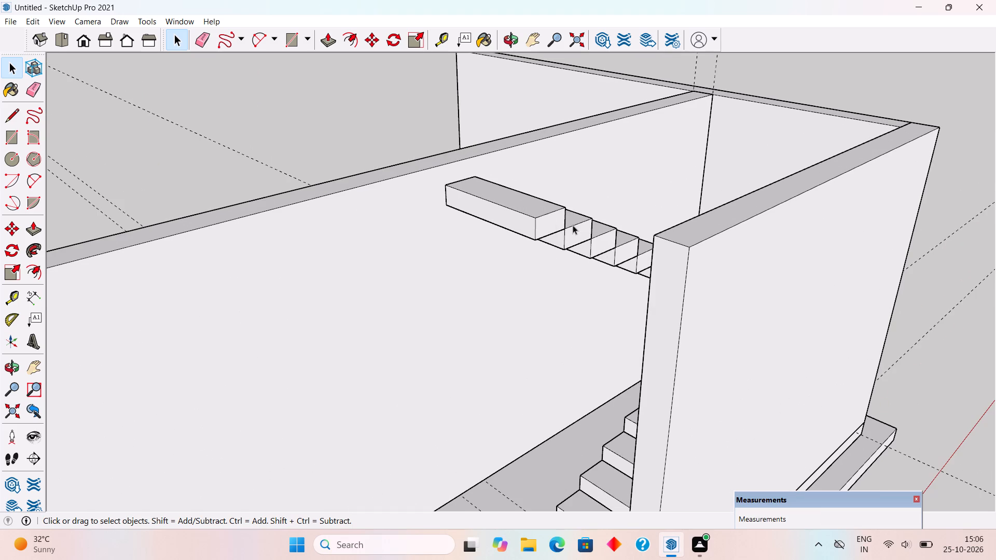
{"action": "right_click", "coordinate": [573, 225]}
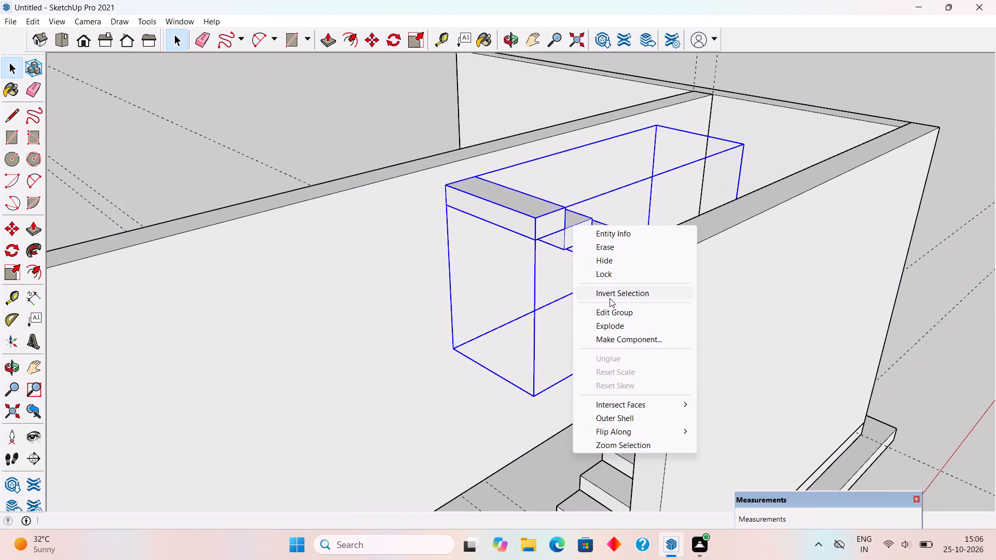
{"action": "left_click", "coordinate": [609, 327]}
Copy the top step of the upper flight one position further up the flight, about 1' 1/2" away.
{"action": "scroll", "coordinate": [550, 223], "scroll_direction": "up", "scroll_amount": 2}
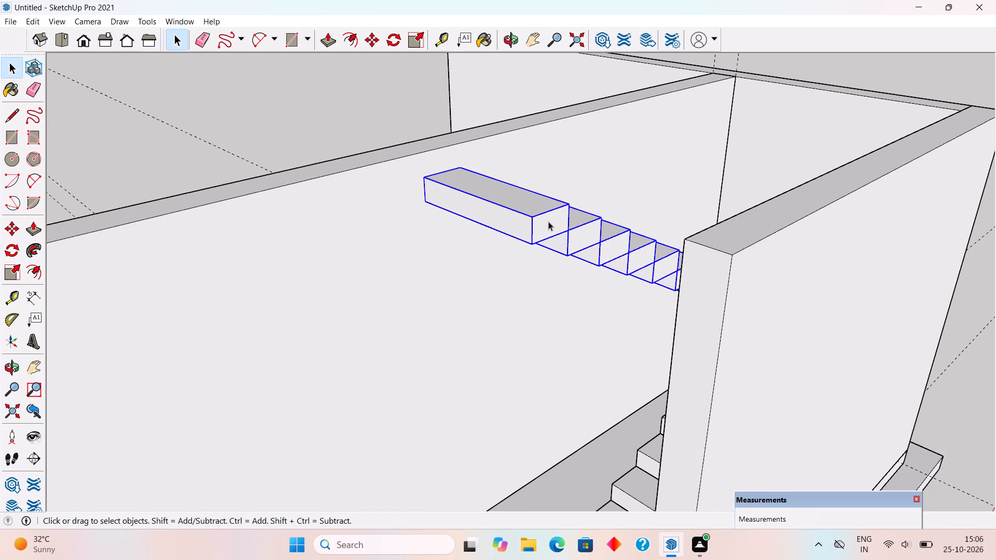
{"action": "left_click", "coordinate": [548, 221]}
{"action": "key", "text": "m"}
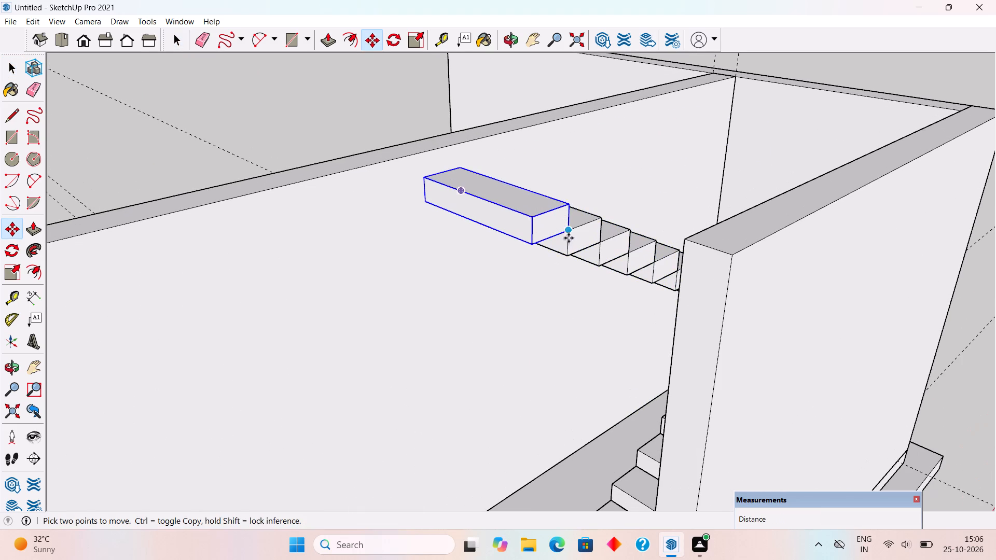
{"action": "left_click", "coordinate": [565, 233]}
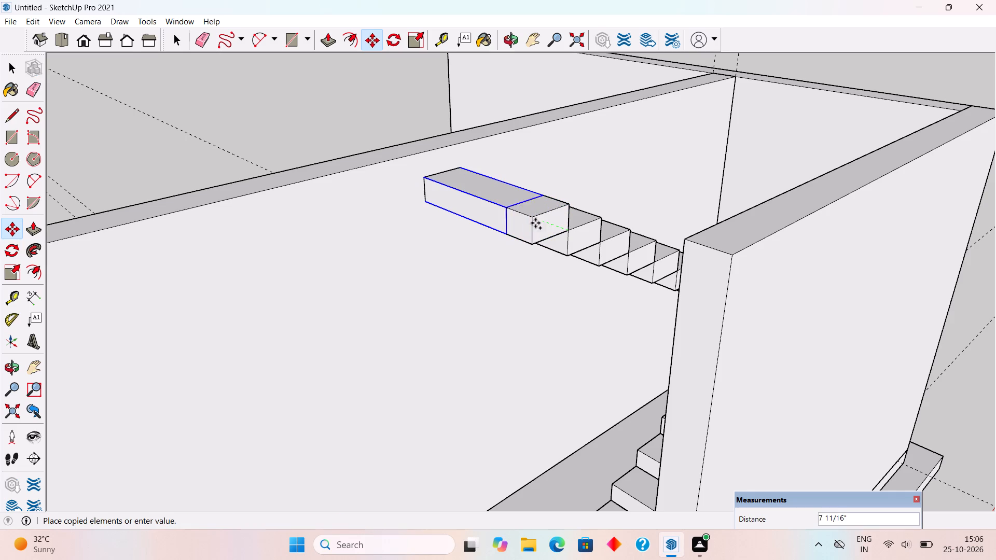
{"action": "left_click", "coordinate": [526, 215]}
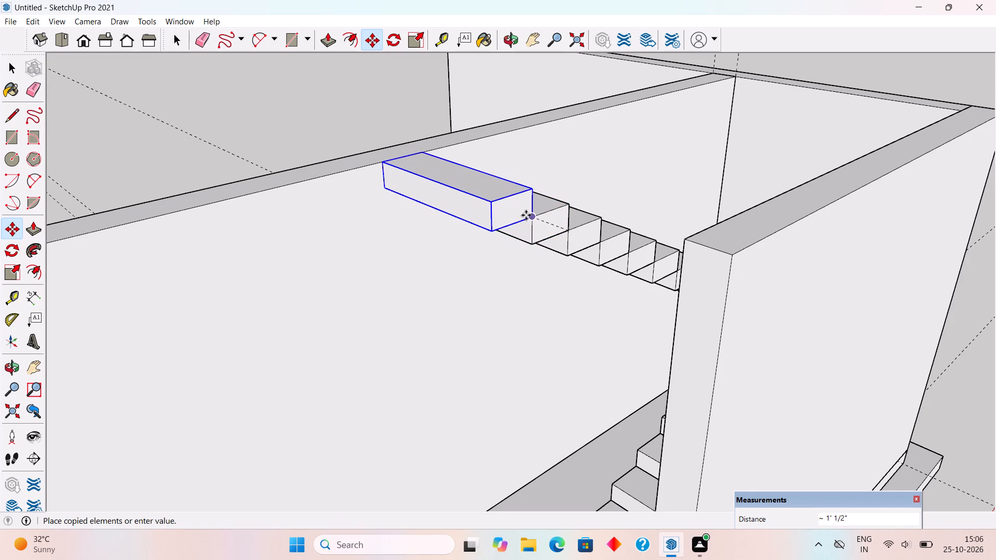
{"action": "key", "text": "space"}
{"action": "scroll", "coordinate": [526, 215], "scroll_direction": "down", "scroll_amount": 8}
{"action": "left_click", "coordinate": [737, 101]}
Inspect the extended upper flight against the partition, landing and outer walls from several sides.
{"action": "middle_click_drag", "start_coordinate": [629, 178], "coordinate": [765, 261]}
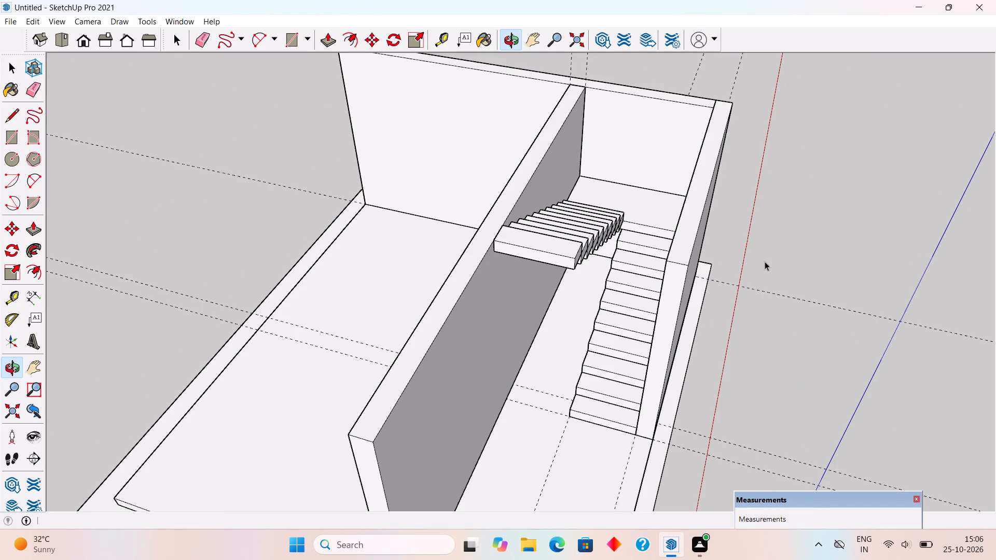
{"action": "middle_click_drag", "start_coordinate": [505, 298], "coordinate": [668, 306]}
{"action": "scroll", "coordinate": [663, 306], "scroll_direction": "down", "scroll_amount": 2}
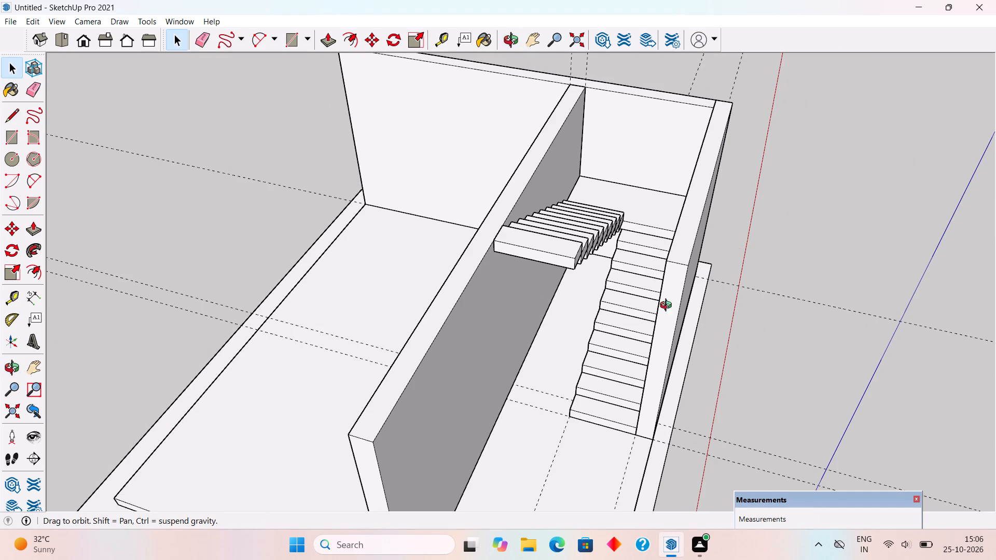
{"action": "middle_click_drag", "start_coordinate": [668, 306], "coordinate": [669, 306]}
{"action": "scroll", "coordinate": [668, 306], "scroll_direction": "down", "scroll_amount": 3}
{"action": "scroll", "coordinate": [473, 246], "scroll_direction": "down", "scroll_amount": 3}
{"action": "middle_click_drag", "start_coordinate": [487, 300], "coordinate": [375, 353]}
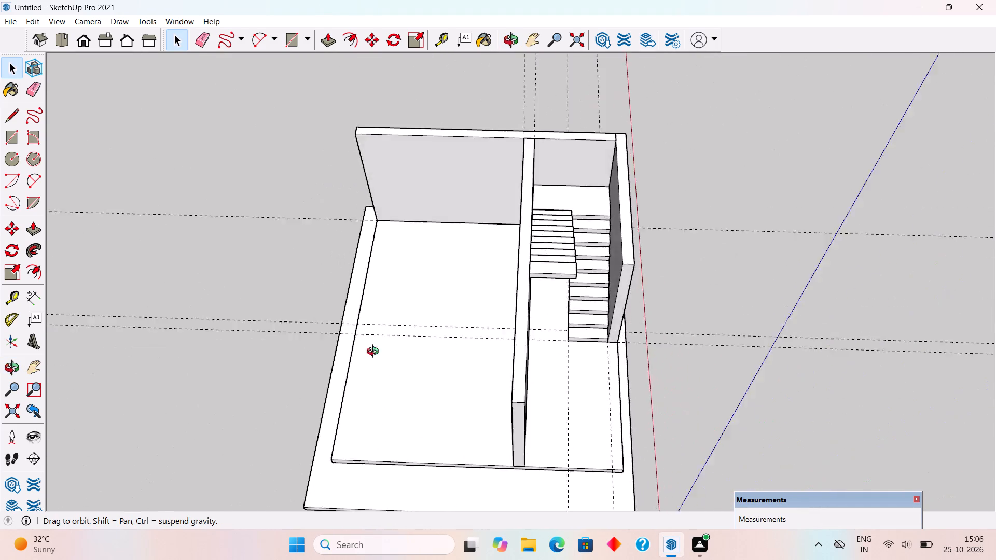
{"action": "middle_click_drag", "start_coordinate": [375, 353], "coordinate": [280, 280]}
{"action": "middle_click_drag", "start_coordinate": [586, 303], "coordinate": [306, 216]}
{"action": "middle_click_drag", "start_coordinate": [536, 222], "coordinate": [538, 313]}
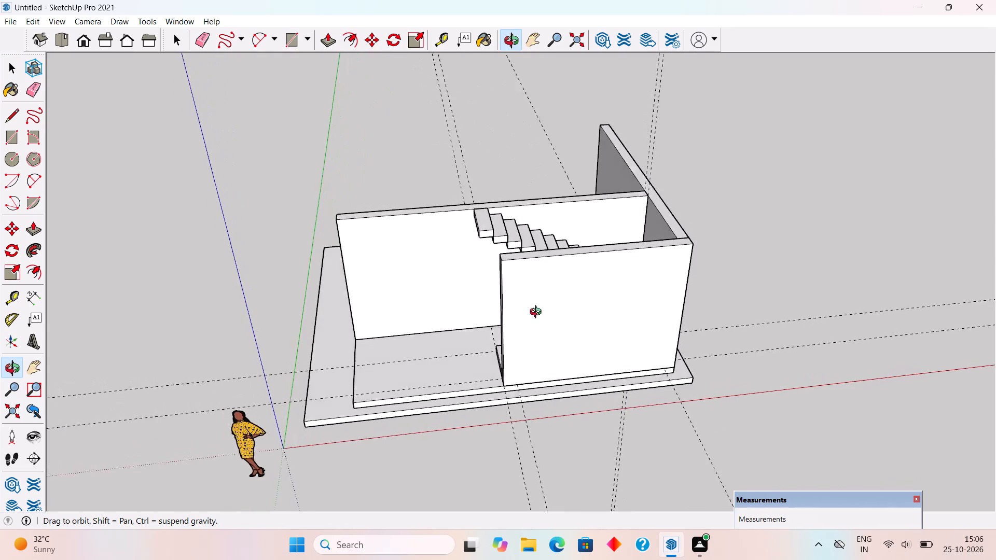
{"action": "middle_click_drag", "start_coordinate": [538, 313], "coordinate": [657, 456]}
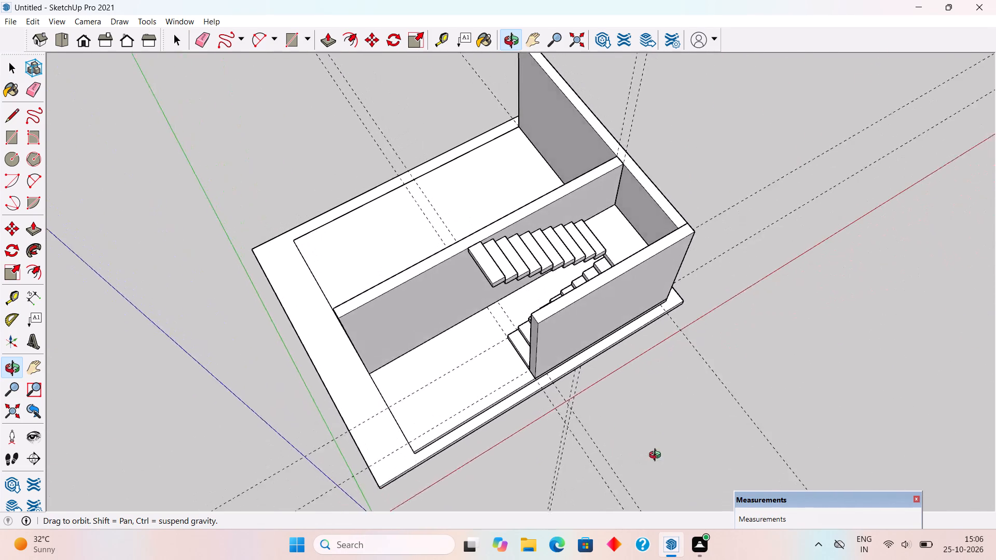
{"action": "middle_click_drag", "start_coordinate": [657, 456], "coordinate": [663, 447]}
{"action": "scroll", "coordinate": [506, 223], "scroll_direction": "up", "scroll_amount": 2}
{"action": "middle_click_drag", "start_coordinate": [506, 222], "coordinate": [645, 278]}
{"action": "scroll", "coordinate": [645, 278], "scroll_direction": "down", "scroll_amount": 3}
{"action": "middle_click_drag", "start_coordinate": [656, 304], "coordinate": [871, 273]}
{"action": "middle_click_drag", "start_coordinate": [502, 289], "coordinate": [557, 309]}
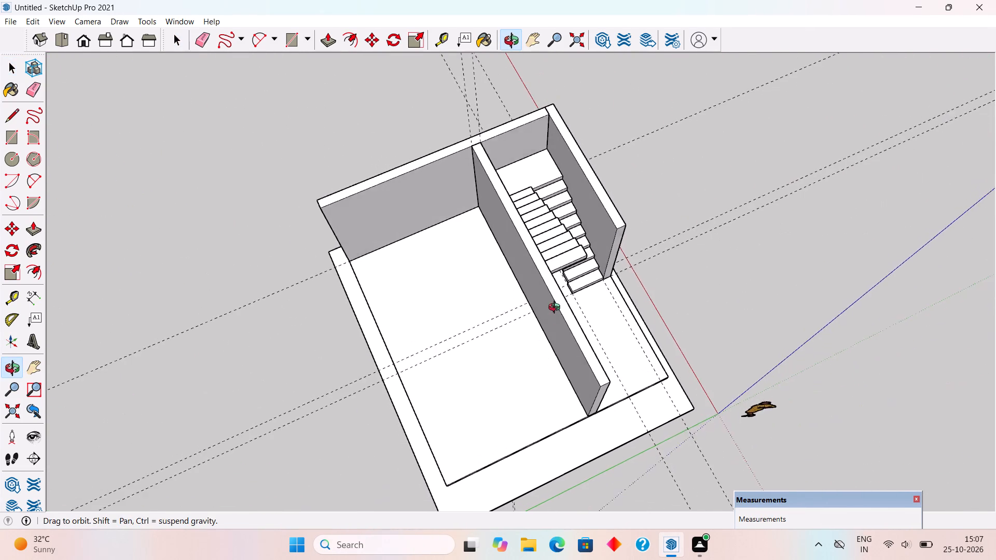
{"action": "middle_click_drag", "start_coordinate": [557, 309], "coordinate": [552, 328]}
Build a 22' by 13' 3" slab, 6" thick, over the large room, from the back wall's outer top corner to the partition's front end.
{"action": "key", "text": "r"}
{"action": "left_click", "coordinate": [316, 197]}
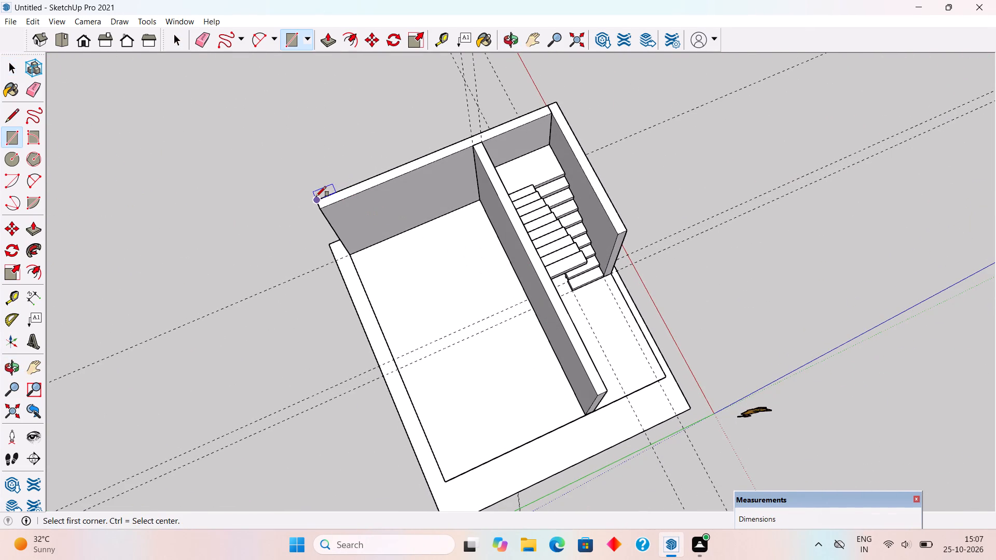
{"action": "left_click", "coordinate": [602, 388]}
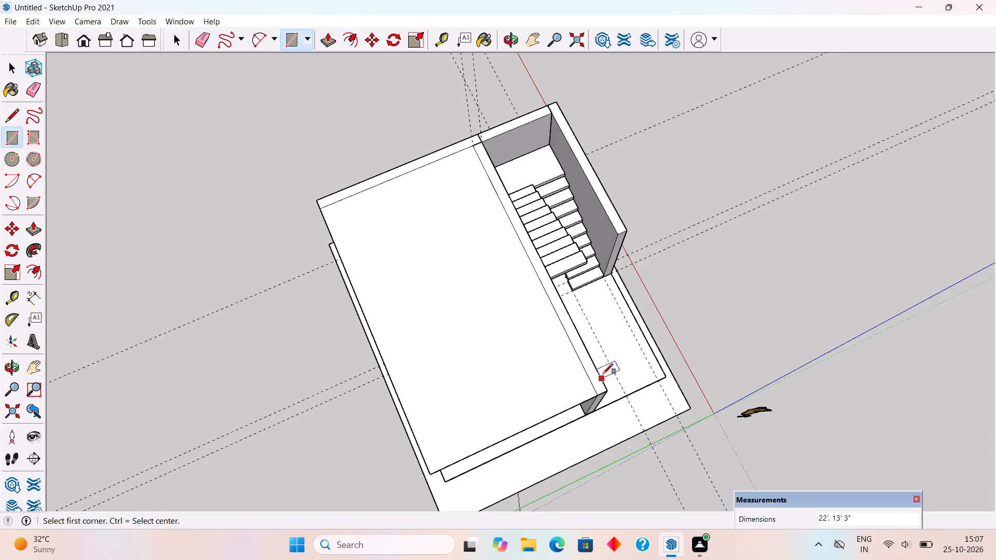
{"action": "key", "text": "p"}
{"action": "left_click", "coordinate": [564, 359]}
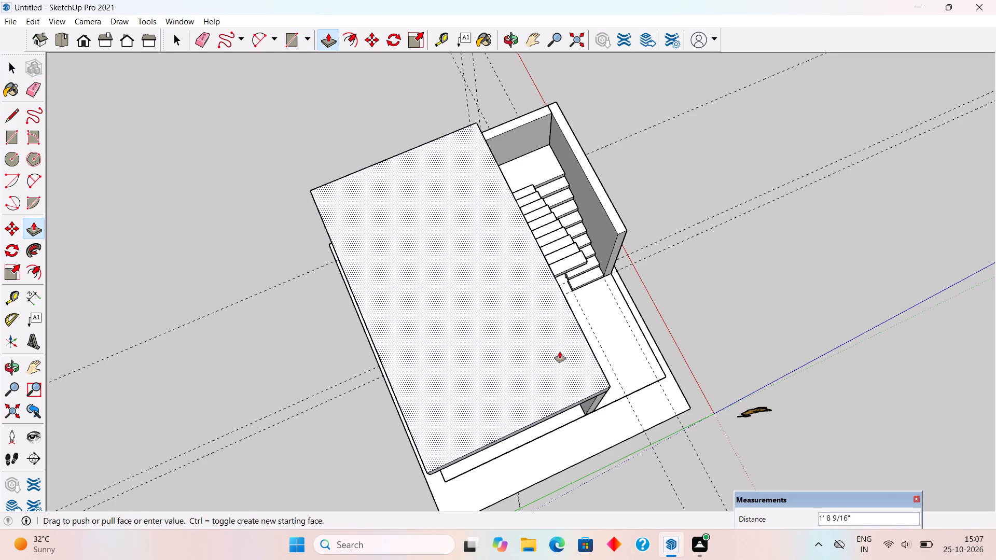
{"action": "type", "text": "6\""}
{"action": "key", "text": "Return"}
{"action": "key", "text": "space"}
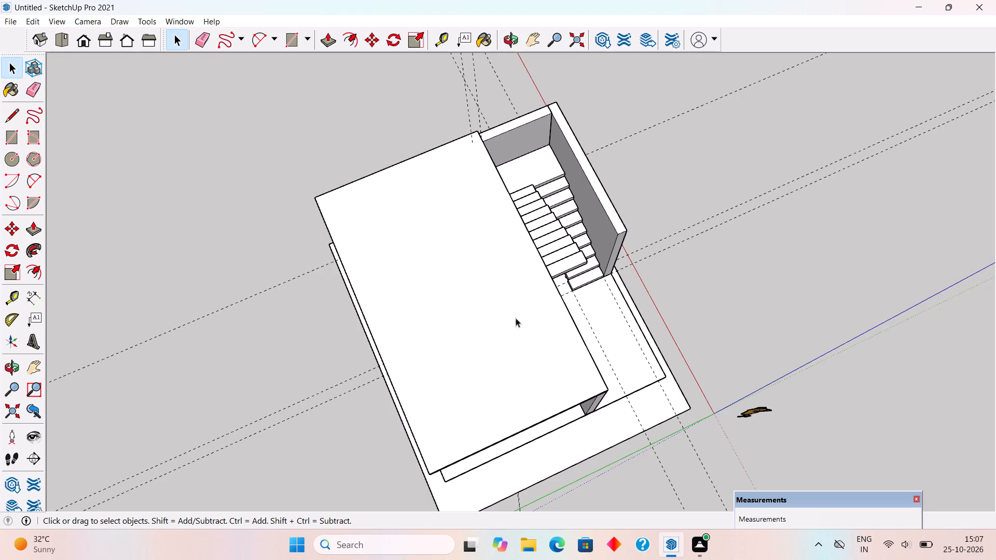
Examine how the top of the upper flight meets the new slab, from above and from below.
{"action": "middle_click_drag", "start_coordinate": [628, 334], "coordinate": [263, 265]}
{"action": "middle_click_drag", "start_coordinate": [576, 314], "coordinate": [305, 205]}
{"action": "scroll", "coordinate": [563, 225], "scroll_direction": "up", "scroll_amount": 5}
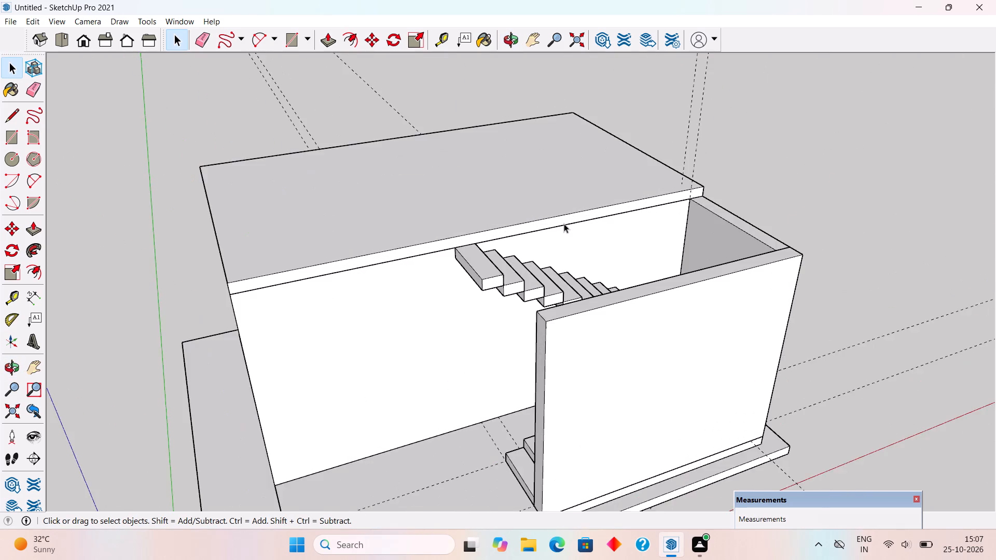
{"action": "scroll", "coordinate": [507, 235], "scroll_direction": "up", "scroll_amount": 6}
{"action": "middle_click_drag", "start_coordinate": [394, 233], "coordinate": [192, 181]}
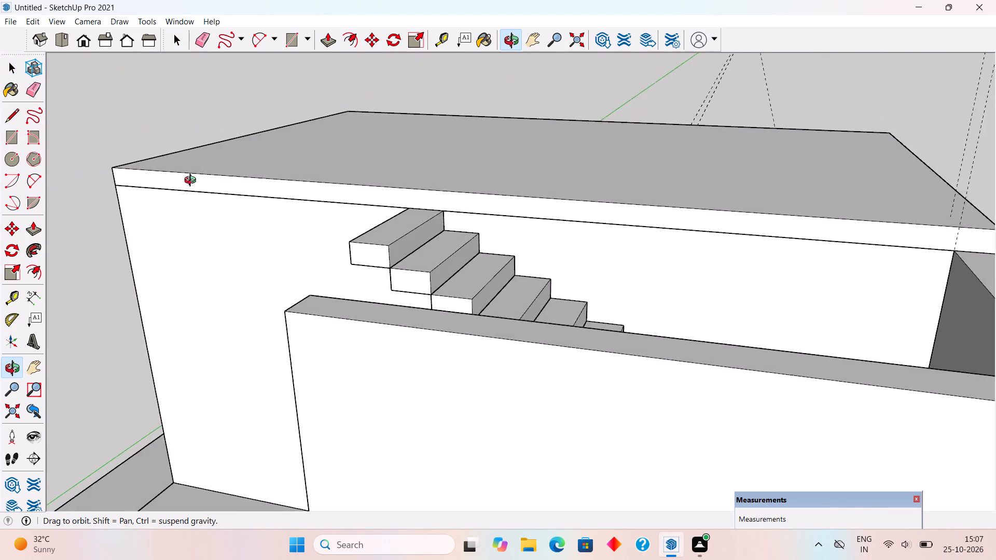
{"action": "middle_click_drag", "start_coordinate": [192, 181], "coordinate": [347, 238]}
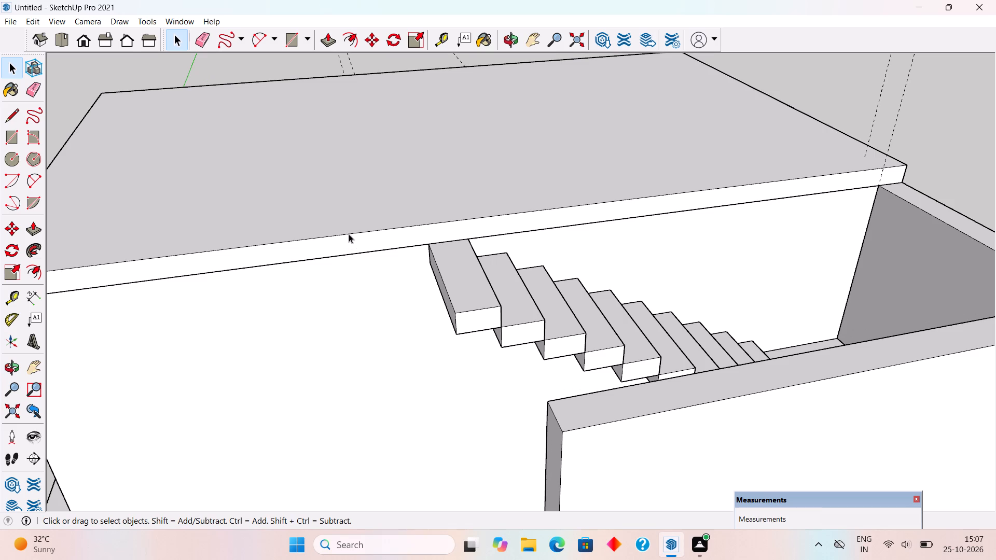
{"action": "middle_click_drag", "start_coordinate": [396, 266], "coordinate": [187, 323]}
{"action": "middle_click_drag", "start_coordinate": [334, 284], "coordinate": [195, 379]}
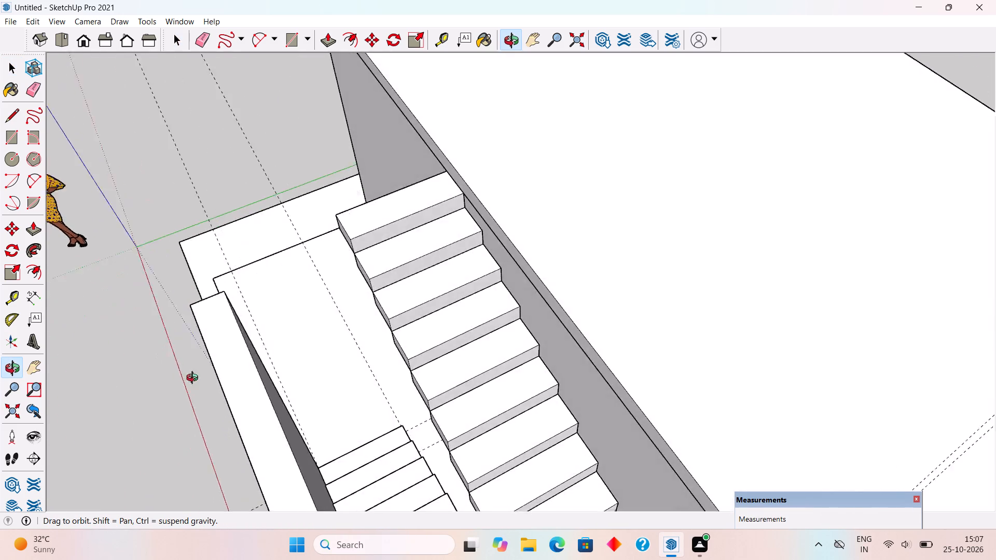
{"action": "middle_click_drag", "start_coordinate": [195, 379], "coordinate": [788, 111]}
{"action": "scroll", "coordinate": [787, 111], "scroll_direction": "down", "scroll_amount": 2}
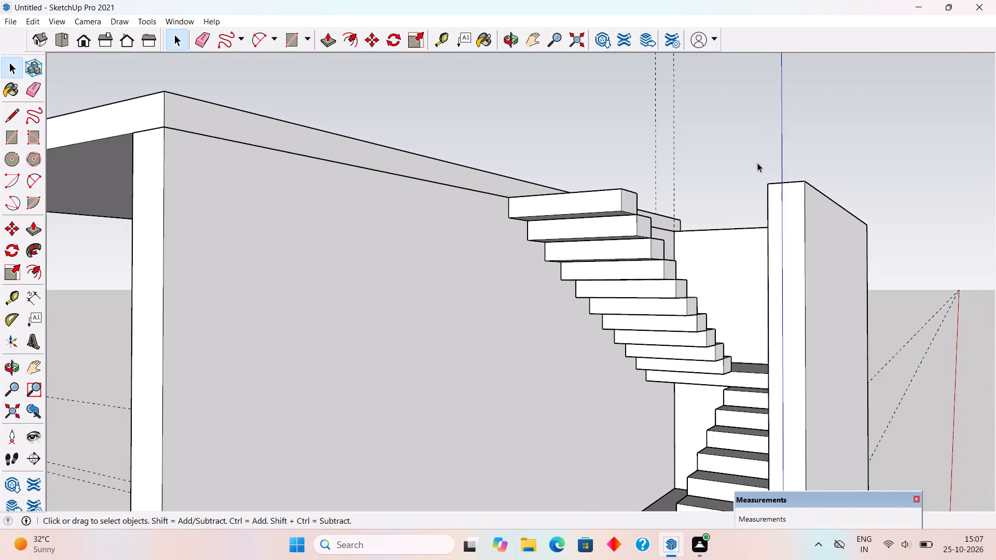
{"action": "scroll", "coordinate": [757, 164], "scroll_direction": "down", "scroll_amount": 4}
{"action": "middle_click_drag", "start_coordinate": [731, 221], "coordinate": [784, 331]}
Group the lower flight, the landing and all the upper flight's steps together.
{"action": "scroll", "coordinate": [713, 346], "scroll_direction": "up", "scroll_amount": 6}
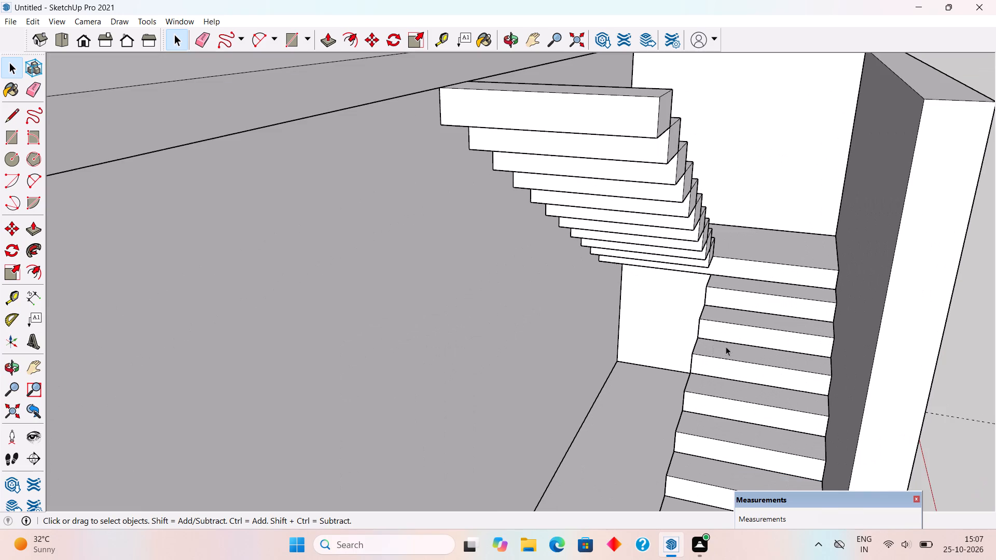
{"action": "left_click", "coordinate": [732, 345]}
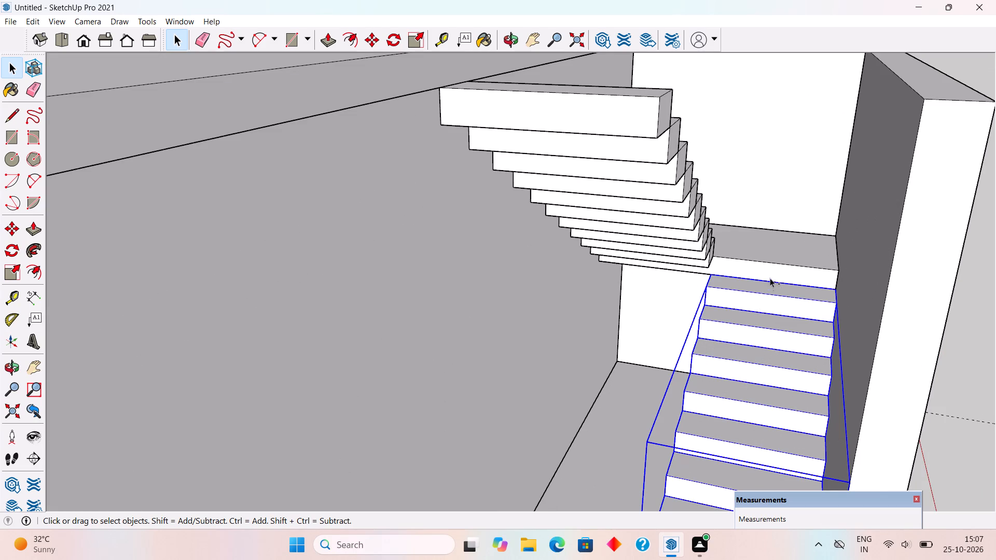
{"action": "middle_click_drag", "start_coordinate": [766, 275], "coordinate": [677, 284], "text": "ctrl"}
{"action": "left_click", "coordinate": [745, 266], "text": "ctrl"}
{"action": "scroll", "coordinate": [712, 245], "scroll_direction": "up", "scroll_amount": 4, "text": "ctrl"}
{"action": "left_click", "coordinate": [739, 262], "text": "ctrl"}
{"action": "left_click", "coordinate": [729, 250], "text": "ctrl"}
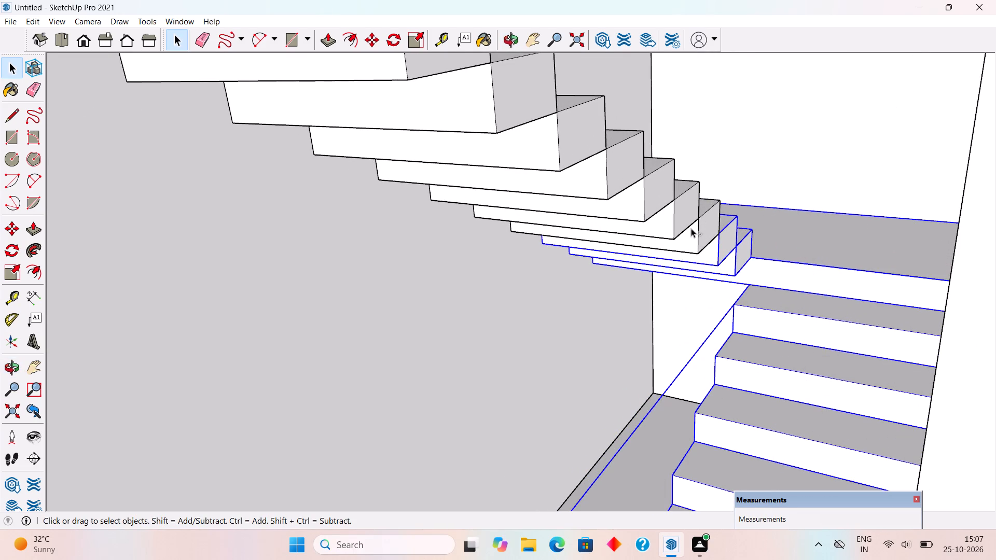
{"action": "left_click", "coordinate": [691, 228], "text": "ctrl"}
{"action": "left_click", "coordinate": [696, 240], "text": "ctrl"}
{"action": "left_click", "coordinate": [627, 206], "text": "ctrl"}
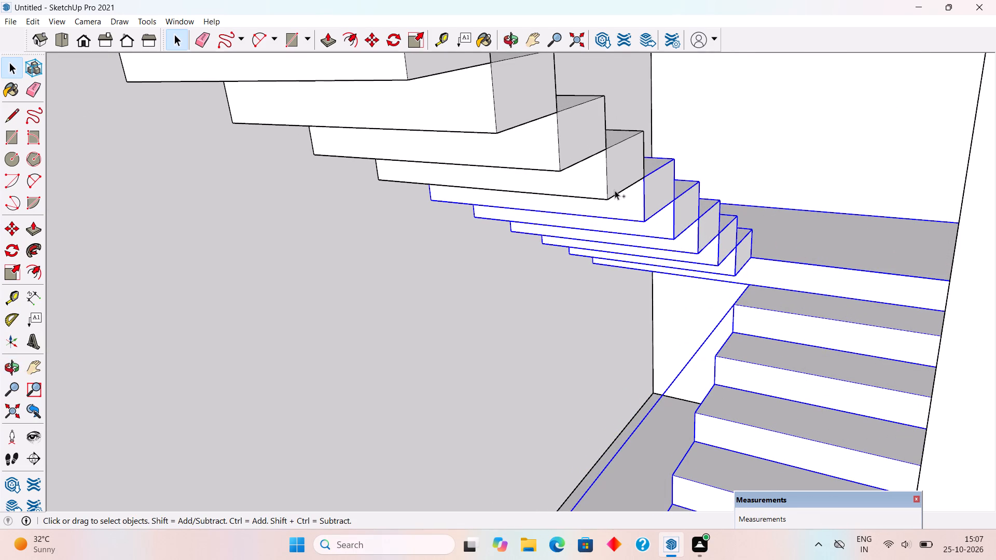
{"action": "left_click", "coordinate": [614, 190], "text": "ctrl"}
{"action": "scroll", "coordinate": [611, 187], "scroll_direction": "down", "scroll_amount": 5, "text": "ctrl"}
{"action": "left_click", "coordinate": [586, 157], "text": "ctrl"}
{"action": "left_click", "coordinate": [536, 137], "text": "ctrl"}
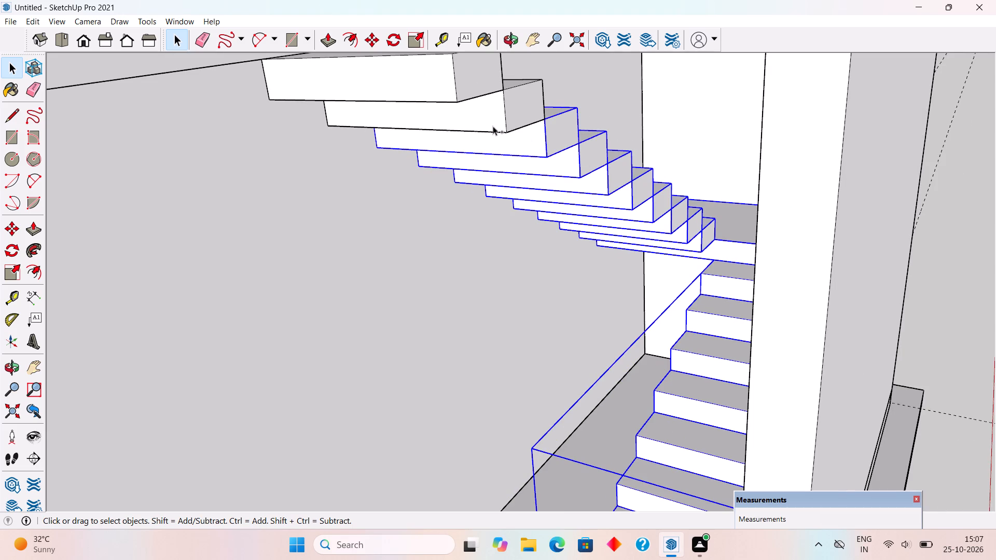
{"action": "left_click", "coordinate": [493, 126], "text": "ctrl"}
{"action": "left_click", "coordinate": [452, 96], "text": "ctrl"}
{"action": "scroll", "coordinate": [461, 106], "scroll_direction": "down", "scroll_amount": 6, "text": "ctrl"}
{"action": "right_click", "coordinate": [528, 150], "text": "ctrl"}
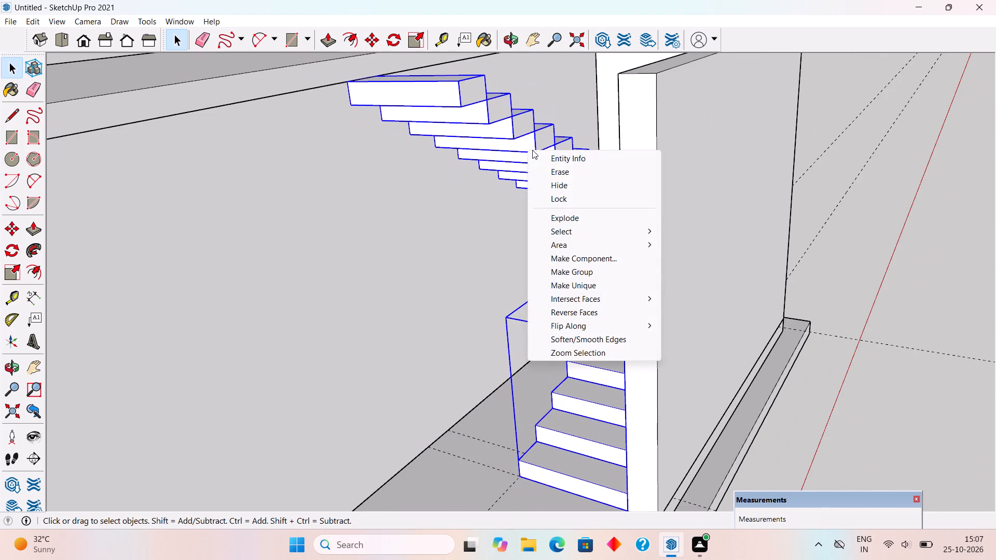
{"action": "left_click", "coordinate": [589, 272]}
{"action": "scroll", "coordinate": [589, 272], "scroll_direction": "down", "scroll_amount": 6}
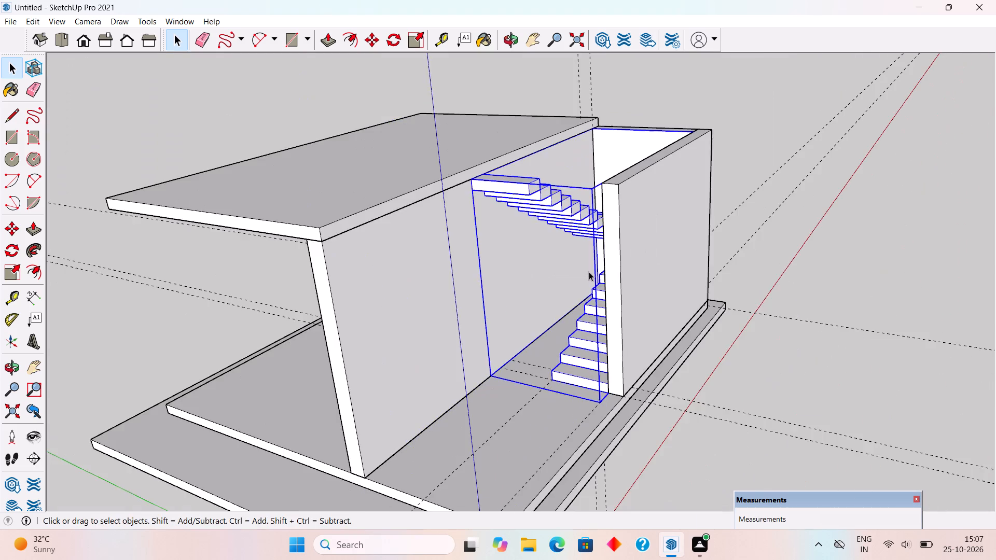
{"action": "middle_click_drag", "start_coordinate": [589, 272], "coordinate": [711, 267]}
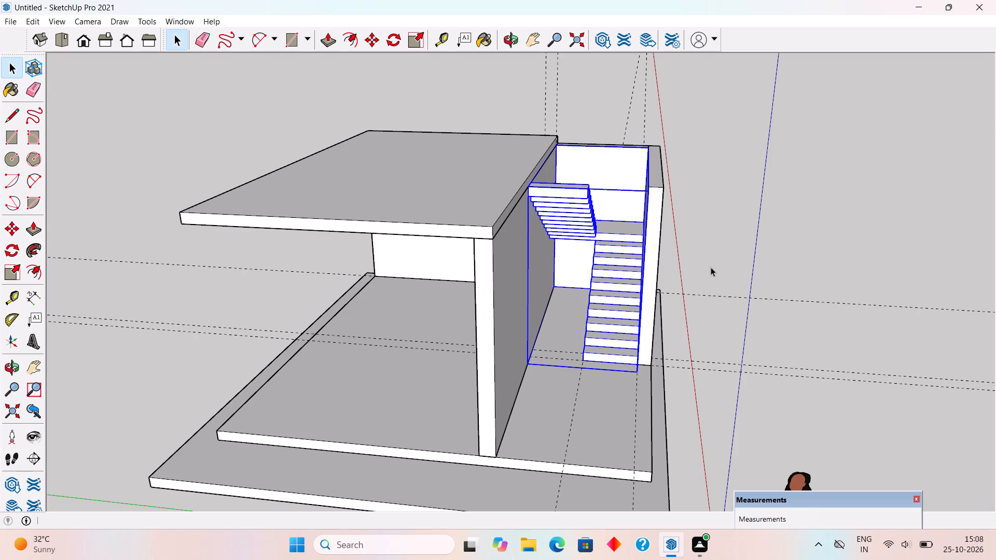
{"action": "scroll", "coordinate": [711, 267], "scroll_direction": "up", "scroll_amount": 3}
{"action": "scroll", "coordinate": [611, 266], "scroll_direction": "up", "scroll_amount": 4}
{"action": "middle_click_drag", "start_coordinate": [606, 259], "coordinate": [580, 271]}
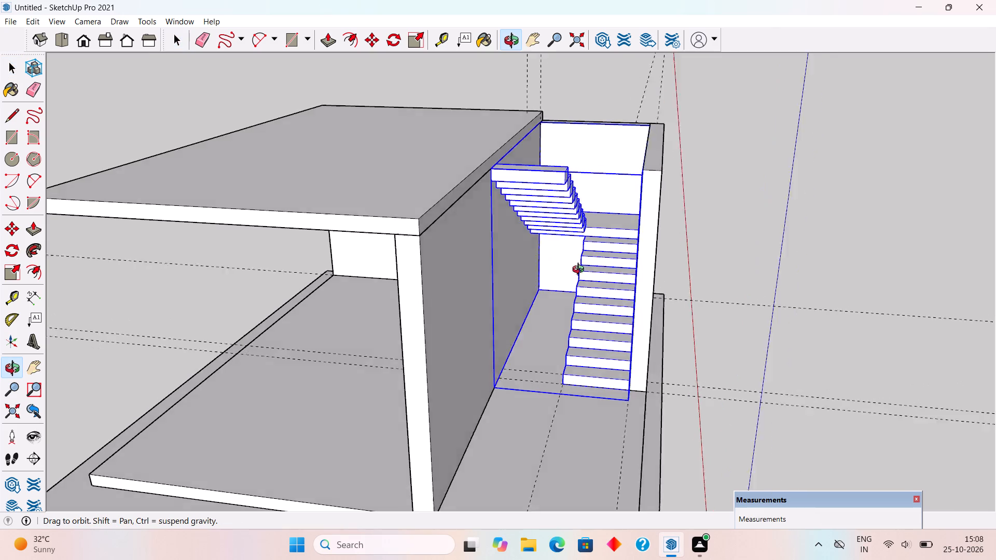
Copy the staircase group 10' straight up, from its bottom outer corner to the top corner of the adjoining outer wall.
{"action": "middle_click_drag", "start_coordinate": [580, 271], "coordinate": [648, 317]}
{"action": "scroll", "coordinate": [654, 393], "scroll_direction": "up", "scroll_amount": 5}
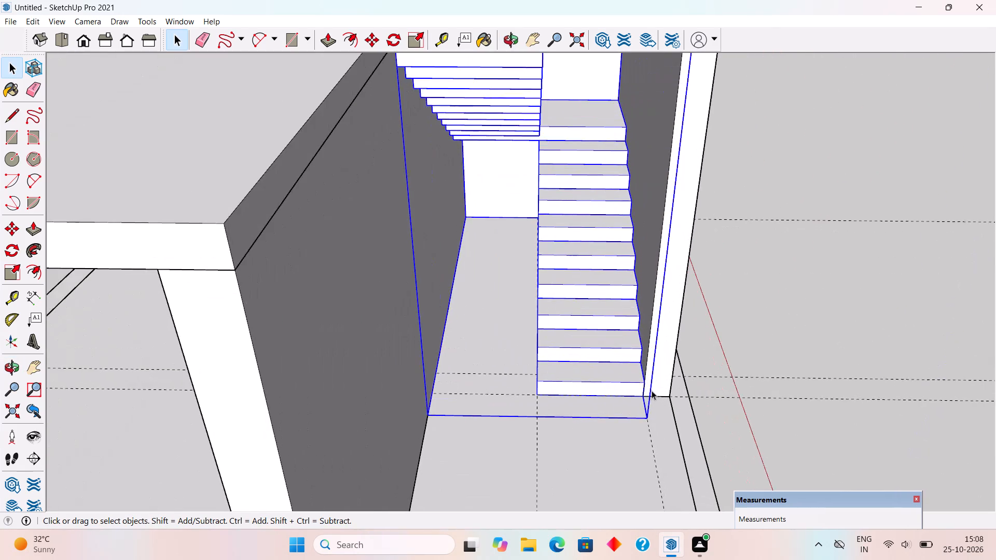
{"action": "scroll", "coordinate": [646, 400], "scroll_direction": "up", "scroll_amount": 5}
{"action": "key", "text": "m"}
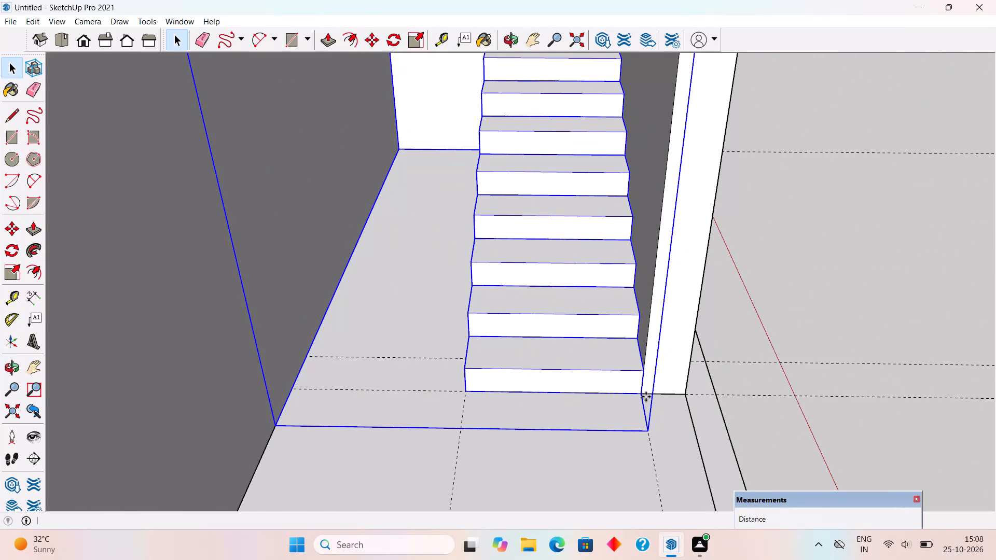
{"action": "left_click", "coordinate": [643, 396]}
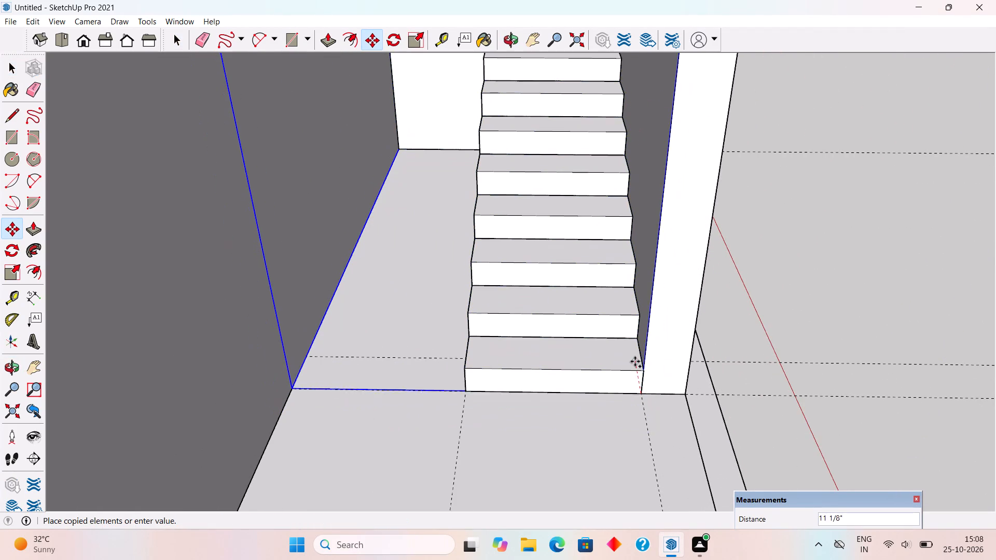
{"action": "scroll", "coordinate": [647, 334], "scroll_direction": "up", "scroll_amount": 1}
{"action": "scroll", "coordinate": [662, 310], "scroll_direction": "down", "scroll_amount": 13}
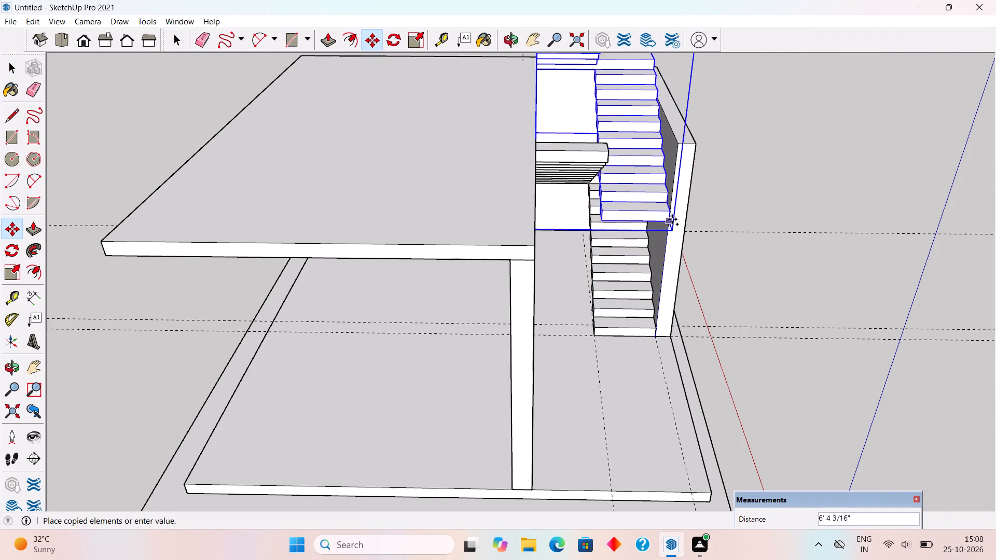
{"action": "left_click", "coordinate": [681, 145]}
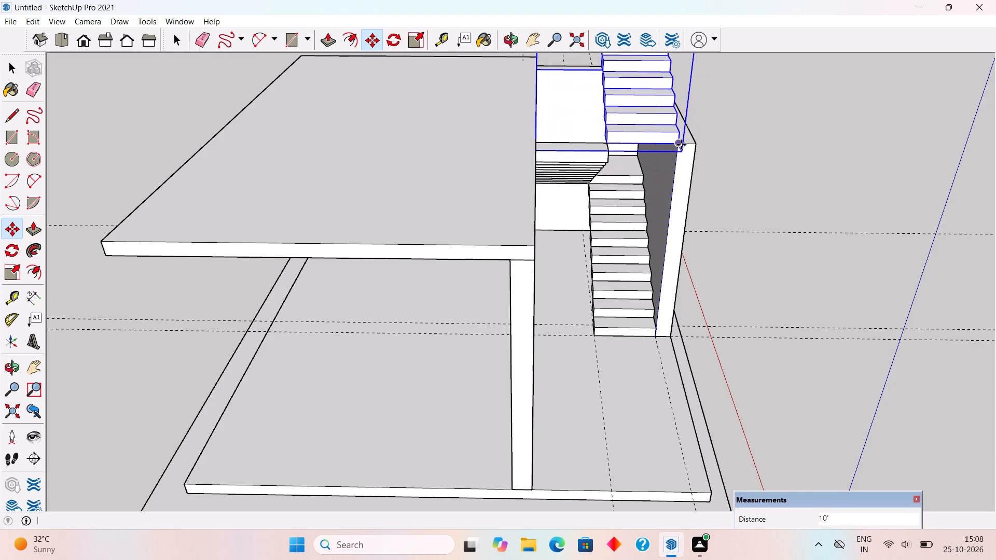
Raise the copied staircase group a further 6" vertically above the outer wall's top.
{"action": "middle_click_drag", "start_coordinate": [699, 179], "coordinate": [430, 160]}
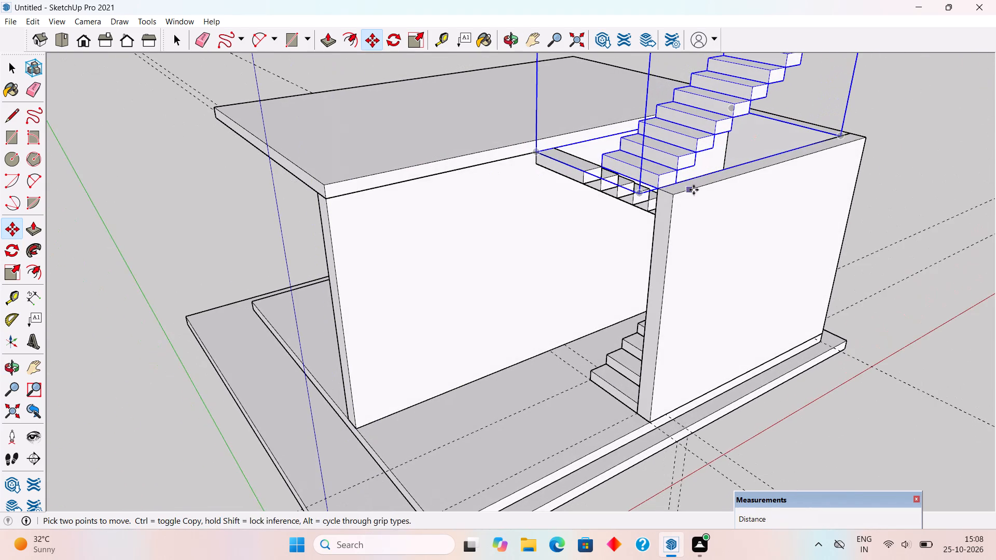
{"action": "scroll", "coordinate": [653, 181], "scroll_direction": "up", "scroll_amount": 4}
{"action": "middle_click_drag", "start_coordinate": [645, 178], "coordinate": [543, 167]}
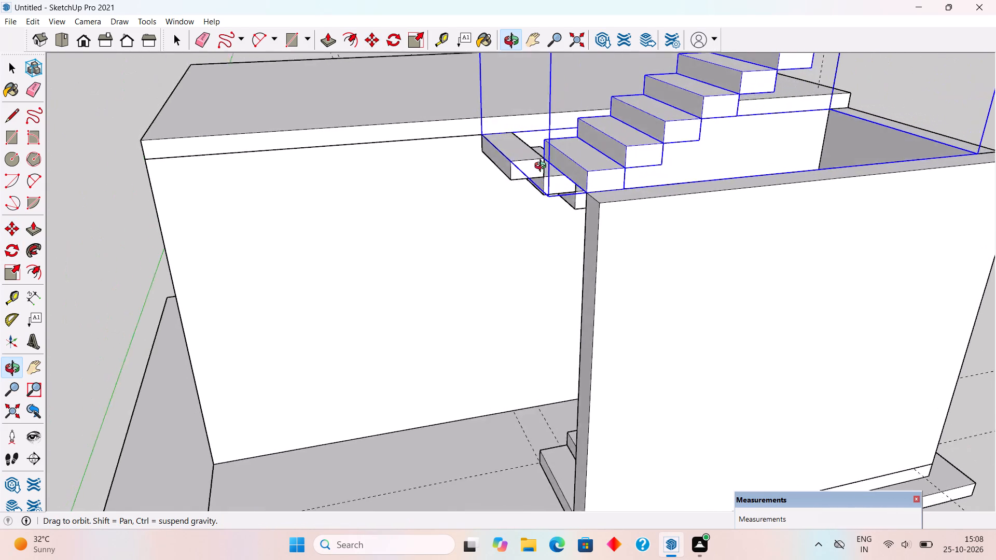
{"action": "middle_click_drag", "start_coordinate": [543, 167], "coordinate": [505, 167]}
{"action": "scroll", "coordinate": [571, 191], "scroll_direction": "up", "scroll_amount": 3}
{"action": "left_click", "coordinate": [538, 197]}
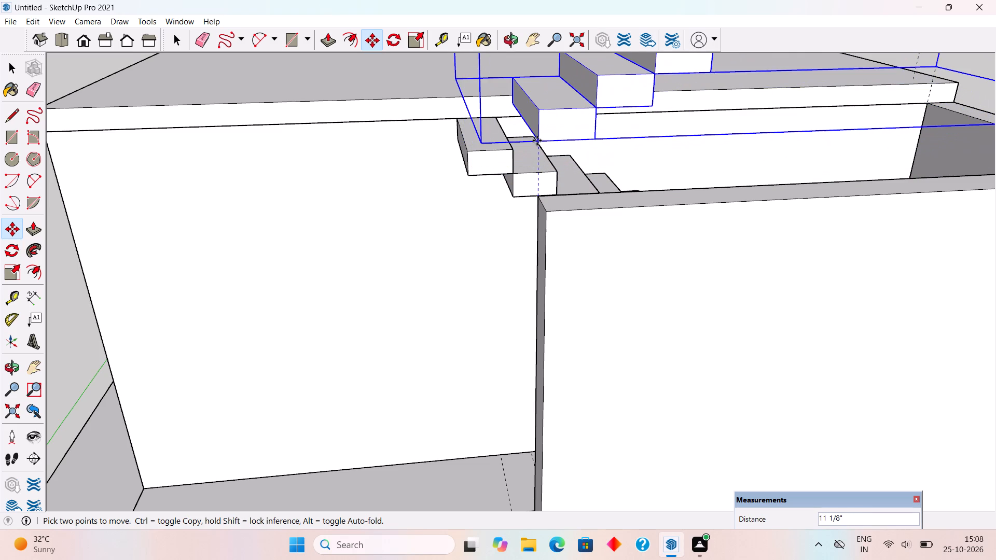
{"action": "type", "text": "6\""}
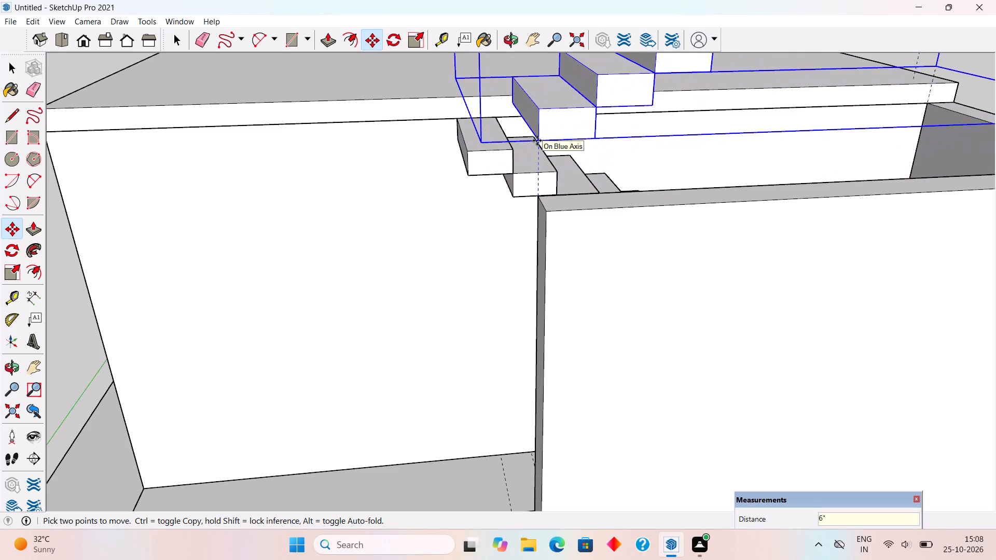
{"action": "key", "text": "Return"}
{"action": "key", "text": "space"}
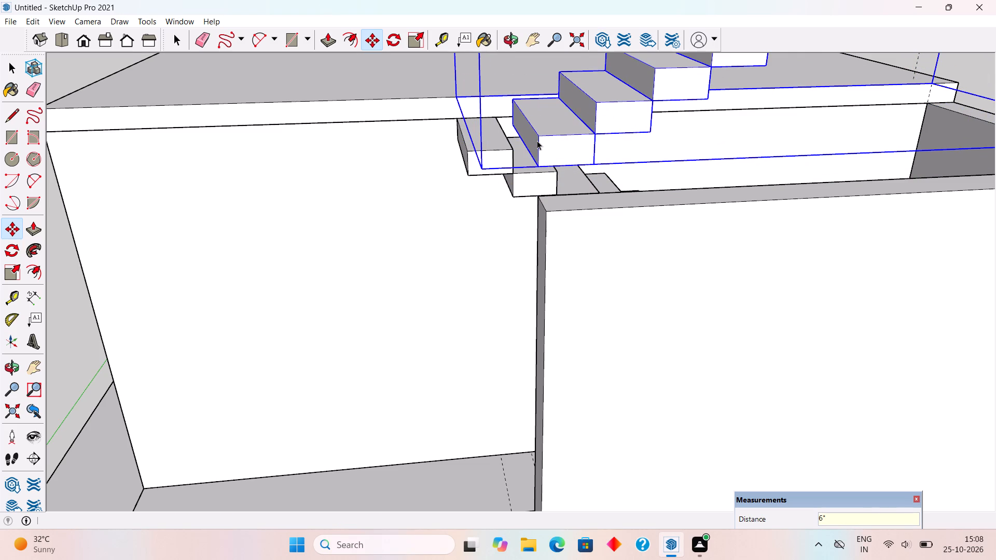
{"action": "scroll", "coordinate": [537, 141], "scroll_direction": "down", "scroll_amount": 4}
{"action": "middle_click_drag", "start_coordinate": [585, 175], "coordinate": [694, 255]}
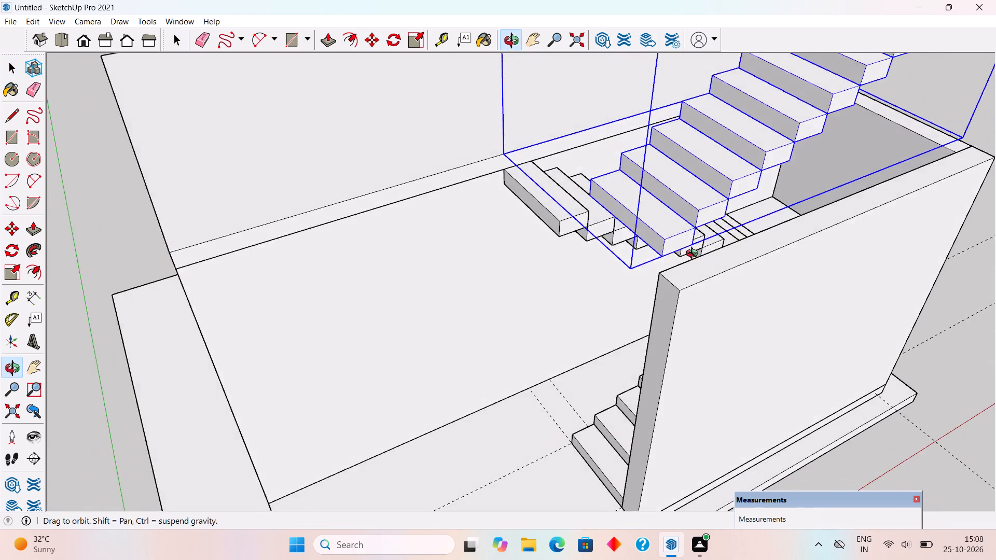
{"action": "middle_click_drag", "start_coordinate": [694, 255], "coordinate": [826, 265]}
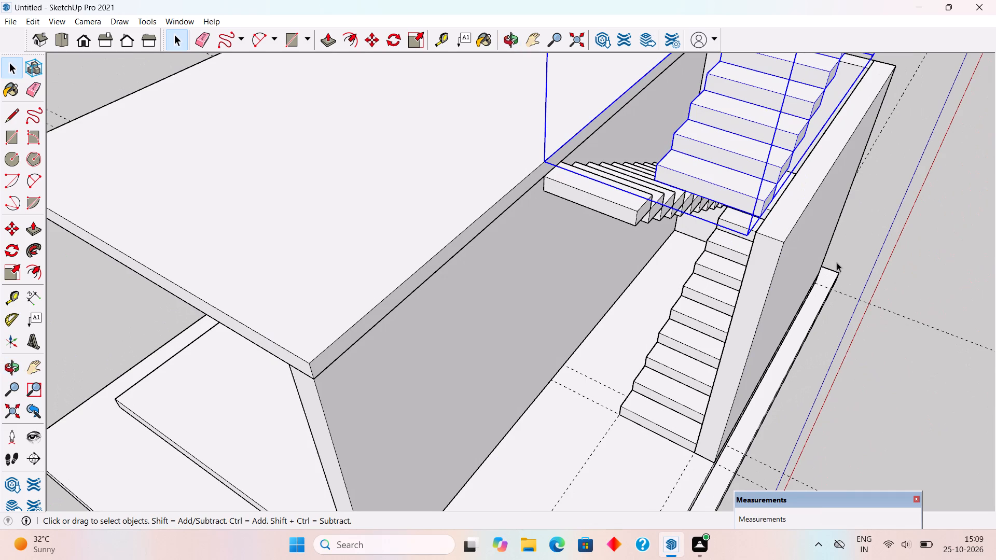
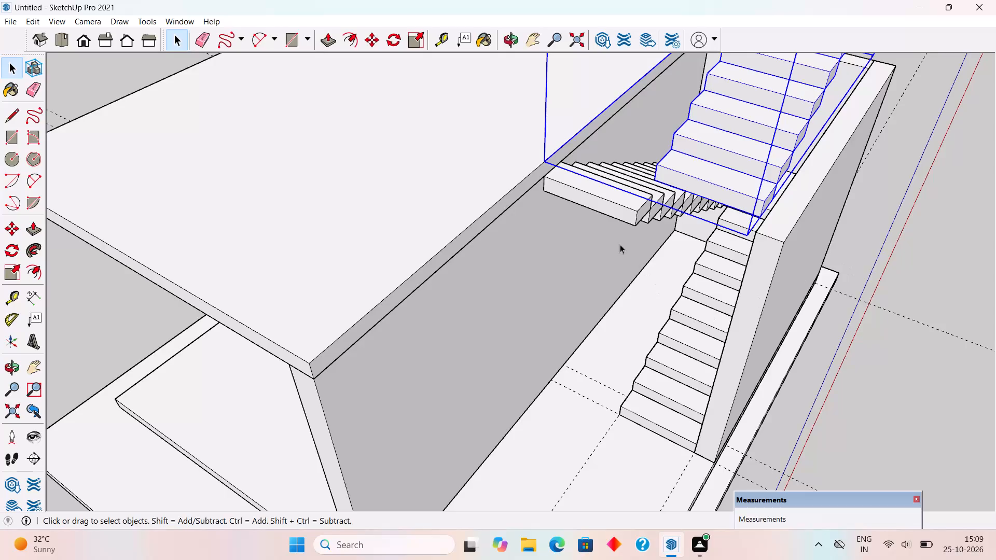
Group the room slab with all its faces and edges.
{"action": "middle_click_drag", "start_coordinate": [607, 245], "coordinate": [803, 273]}
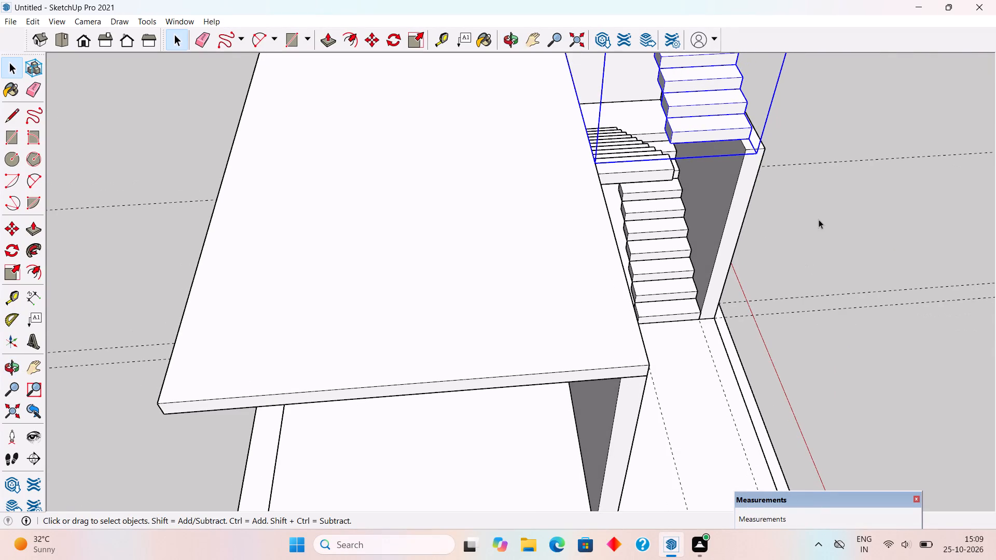
{"action": "left_click", "coordinate": [819, 219]}
{"action": "middle_click_drag", "start_coordinate": [794, 146], "coordinate": [405, 88]}
{"action": "scroll", "coordinate": [463, 134], "scroll_direction": "up", "scroll_amount": 4}
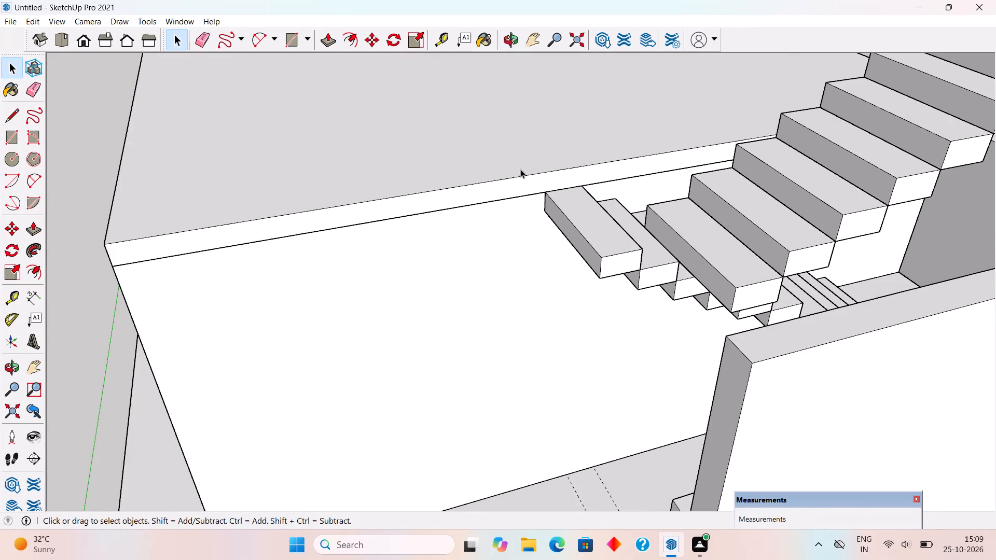
{"action": "triple_click", "coordinate": [517, 184]}
{"action": "right_click", "coordinate": [516, 184]}
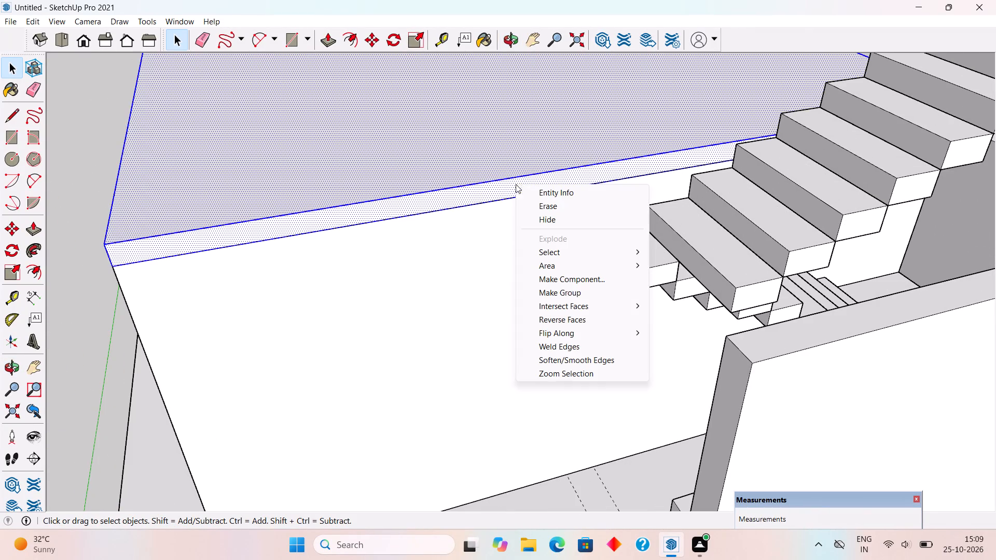
{"action": "left_click", "coordinate": [562, 289]}
Inside the slab group, split the stair-side edge face at the lower staircase's top step and pull the portion clear of the stairs out 6' 9".
{"action": "triple_click", "coordinate": [536, 163]}
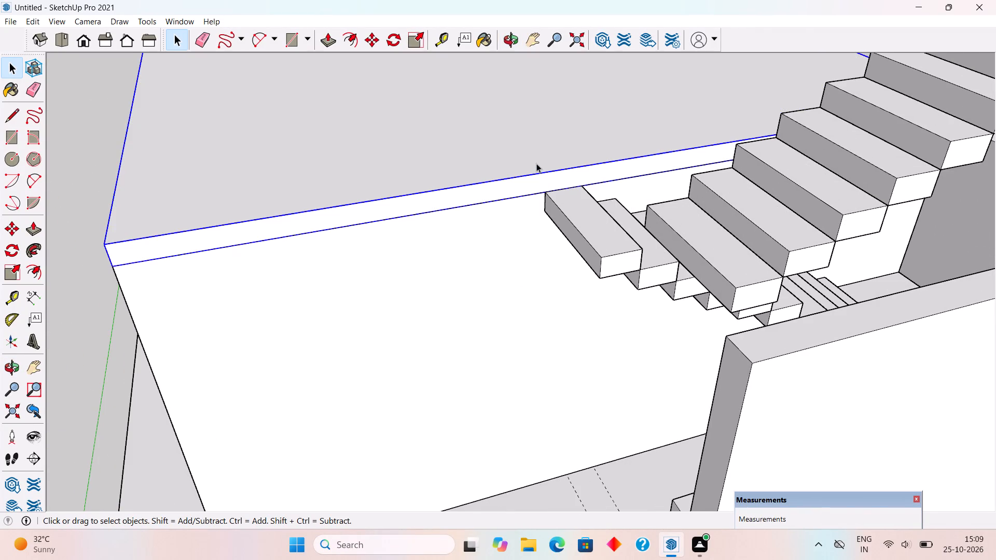
{"action": "key", "text": "l"}
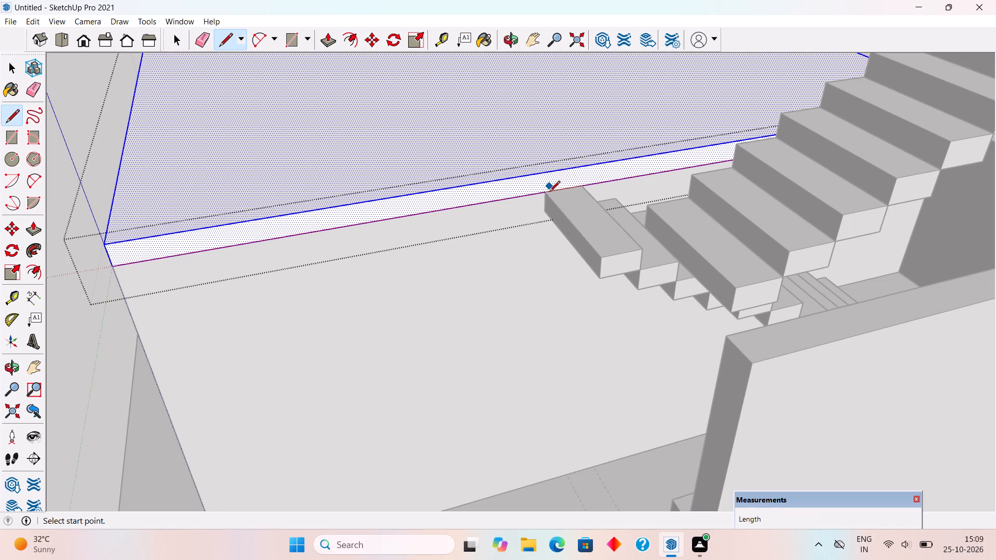
{"action": "left_click", "coordinate": [549, 192]}
{"action": "left_click", "coordinate": [549, 175]}
{"action": "key", "text": "p"}
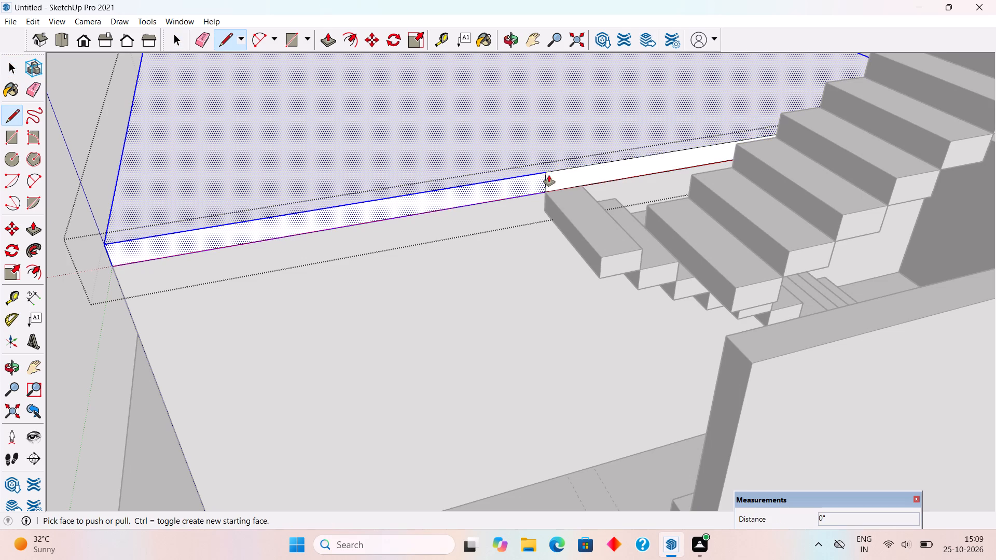
{"action": "left_click", "coordinate": [509, 194]}
{"action": "left_click", "coordinate": [765, 384]}
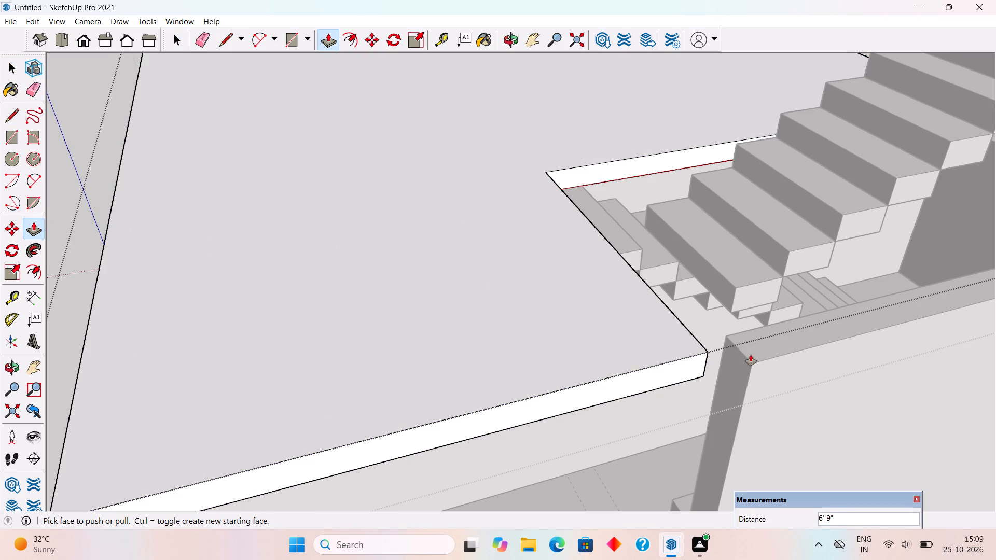
{"action": "middle_click_drag", "start_coordinate": [746, 347], "coordinate": [618, 282]}
{"action": "key", "text": "space"}
{"action": "left_click", "coordinate": [640, 265]}
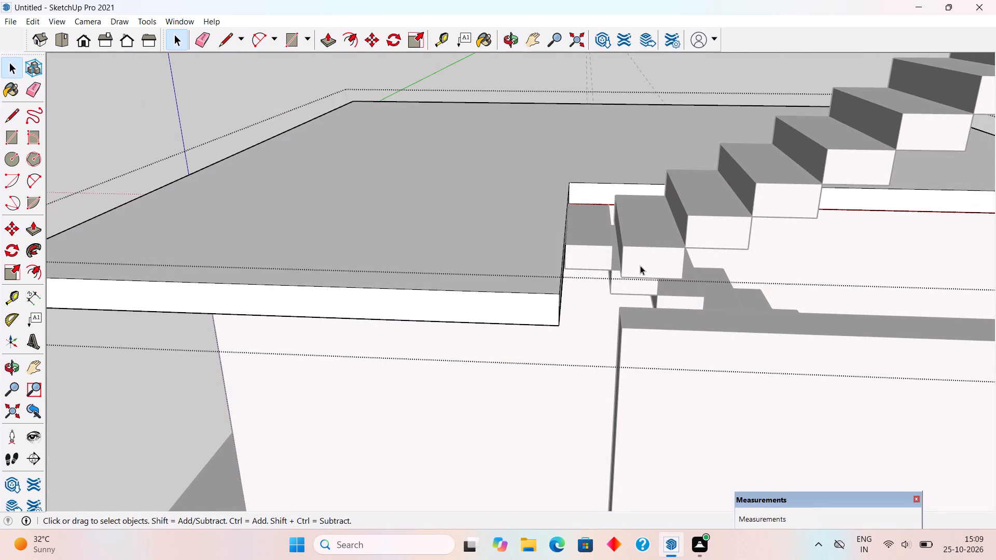
{"action": "scroll", "coordinate": [639, 265], "scroll_direction": "down", "scroll_amount": 5}
{"action": "left_click", "coordinate": [504, 71]}
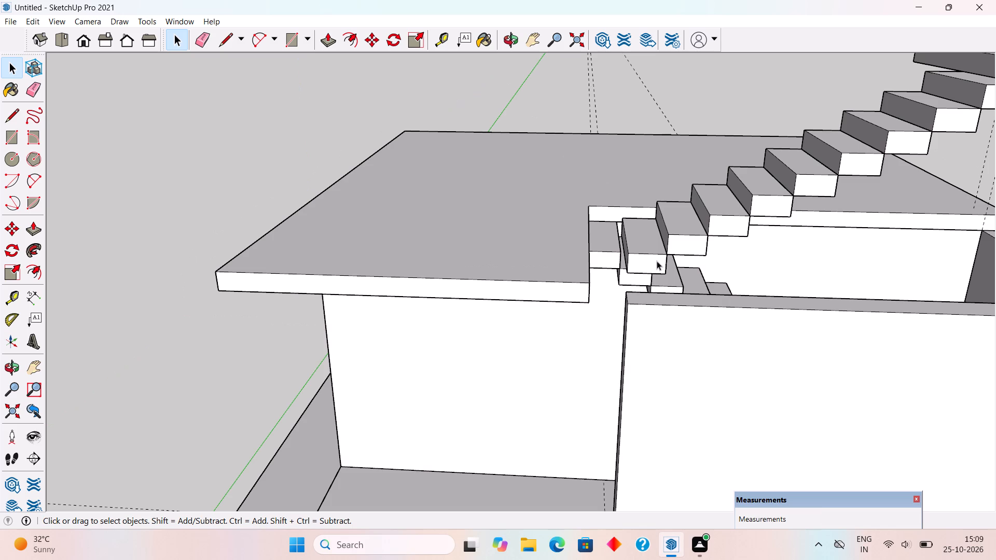
Explode the copied upper staircase group, and its nested lower flight group, into separate steps.
{"action": "left_click", "coordinate": [657, 261]}
{"action": "right_click", "coordinate": [657, 261]}
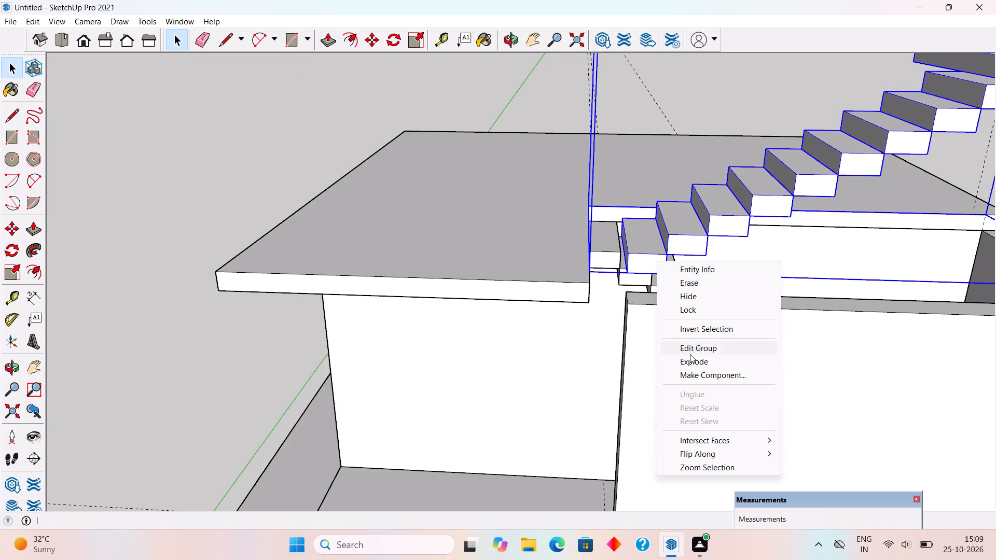
{"action": "left_click", "coordinate": [691, 360]}
{"action": "left_click", "coordinate": [662, 262]}
{"action": "right_click", "coordinate": [662, 261]}
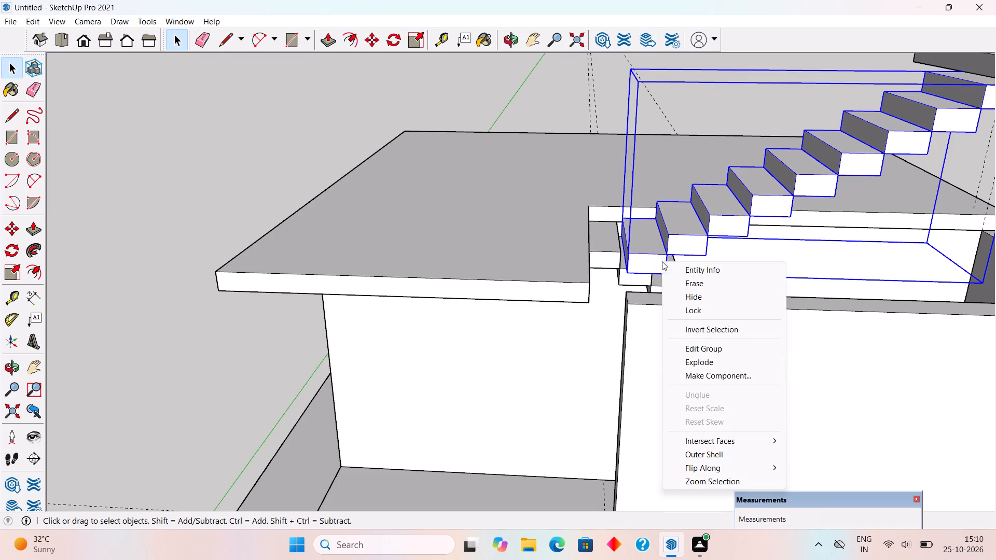
{"action": "left_click", "coordinate": [698, 360]}
Copy the upper staircase's bottom step one tread down toward the slab extension, from its top outer corner to its opposite bottom outer corner.
{"action": "scroll", "coordinate": [644, 267], "scroll_direction": "up", "scroll_amount": 8}
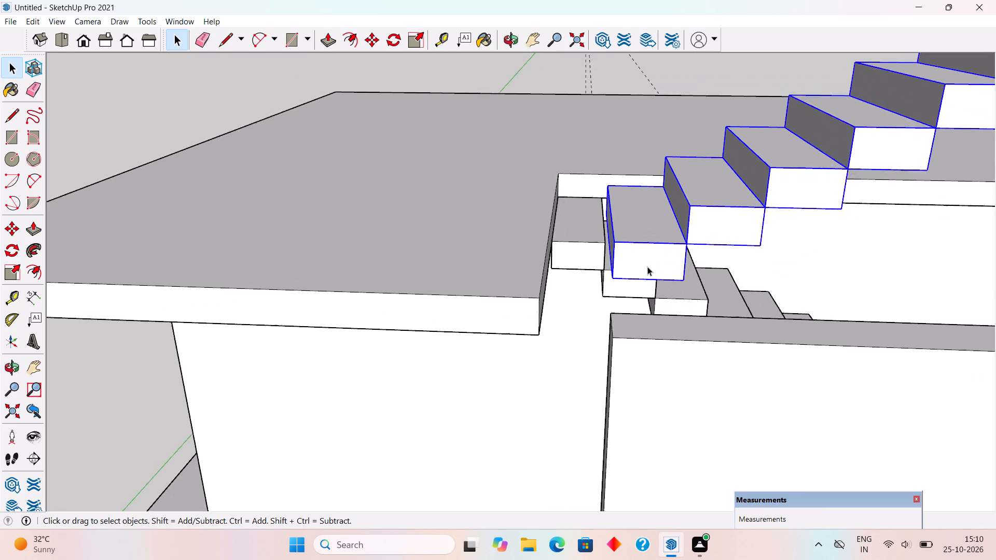
{"action": "scroll", "coordinate": [647, 267], "scroll_direction": "up", "scroll_amount": 1}
{"action": "left_click", "coordinate": [647, 267]}
{"action": "key", "text": "m"}
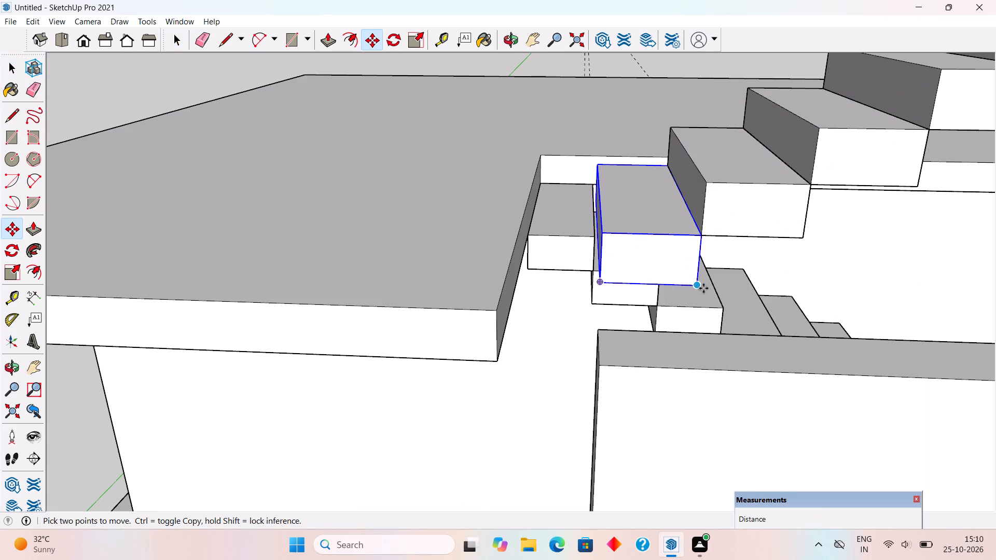
{"action": "left_click", "coordinate": [701, 241]}
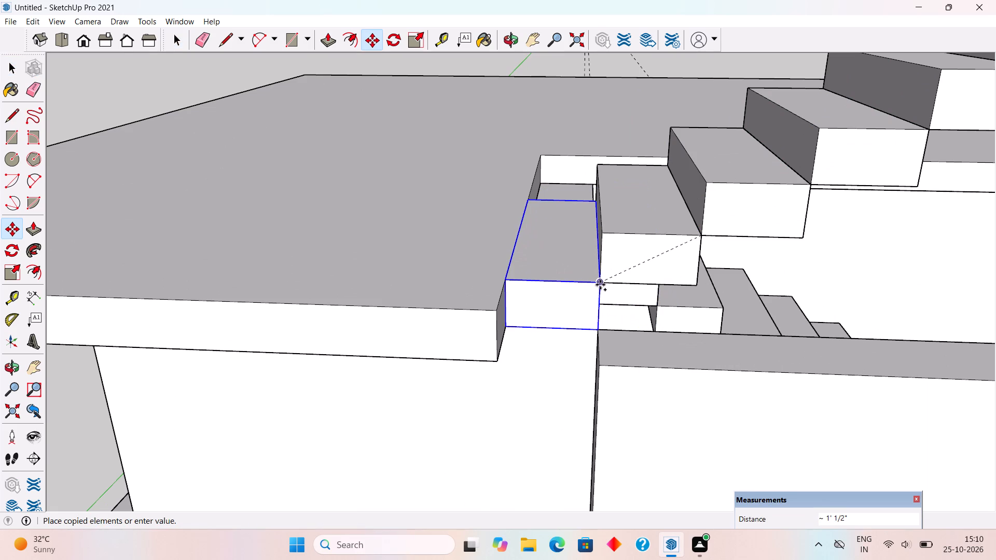
{"action": "left_click", "coordinate": [600, 286]}
{"action": "key", "text": "space"}
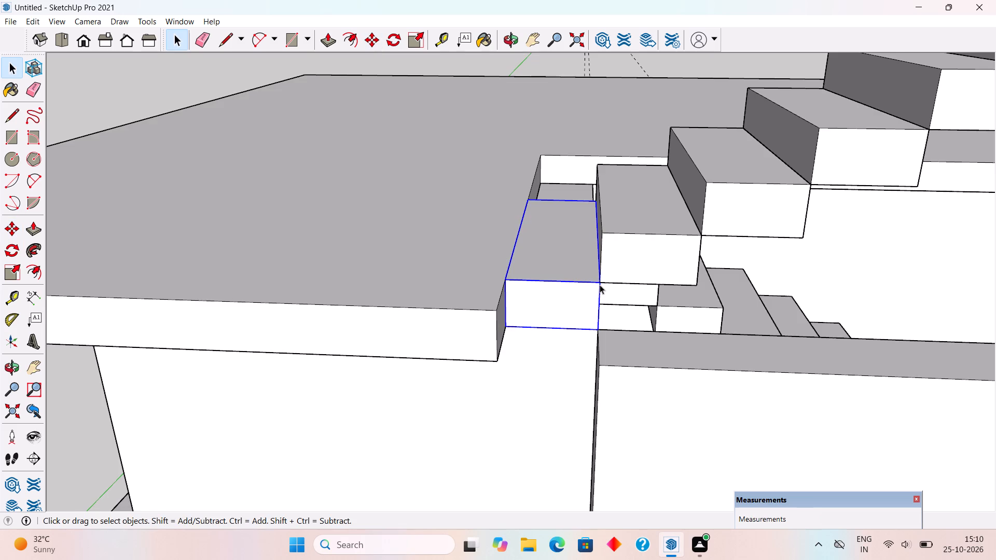
{"action": "scroll", "coordinate": [600, 285], "scroll_direction": "down", "scroll_amount": 14}
{"action": "left_click", "coordinate": [298, 161]}
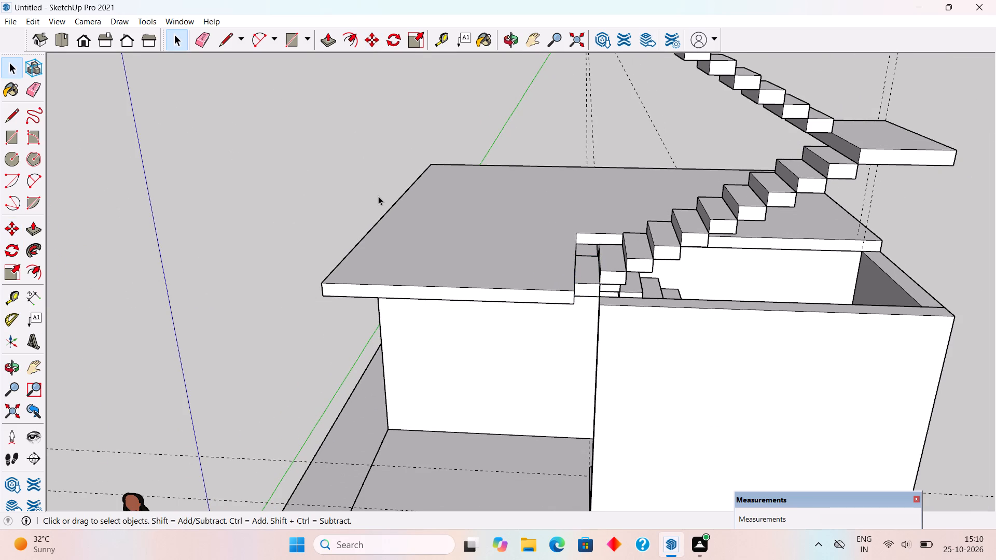
Examine the extended slab, the stair opening and the upper staircase from all sides of the building.
{"action": "scroll", "coordinate": [386, 257], "scroll_direction": "down", "scroll_amount": 5}
{"action": "middle_click_drag", "start_coordinate": [404, 306], "coordinate": [940, 342]}
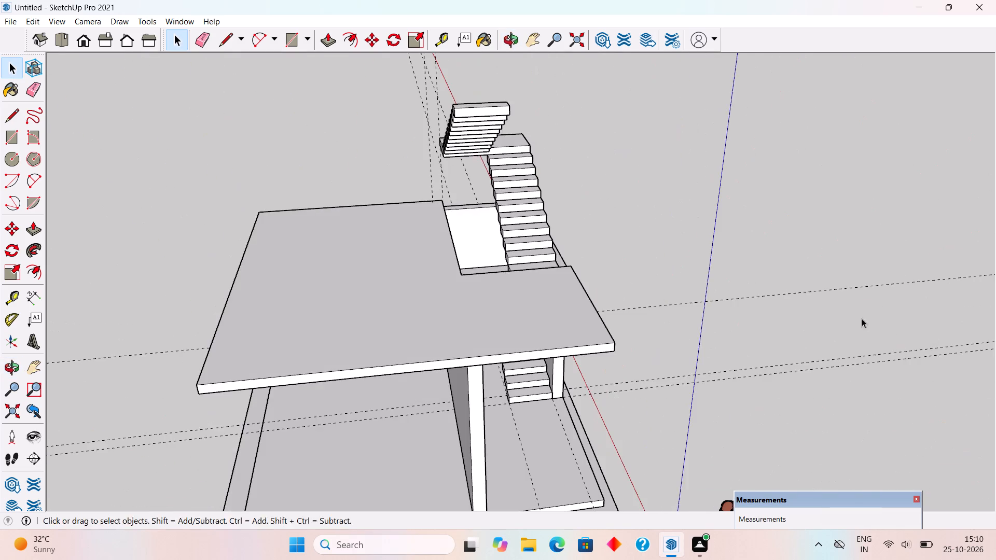
{"action": "middle_click_drag", "start_coordinate": [543, 241], "coordinate": [995, 233]}
{"action": "middle_click_drag", "start_coordinate": [622, 212], "coordinate": [995, 314]}
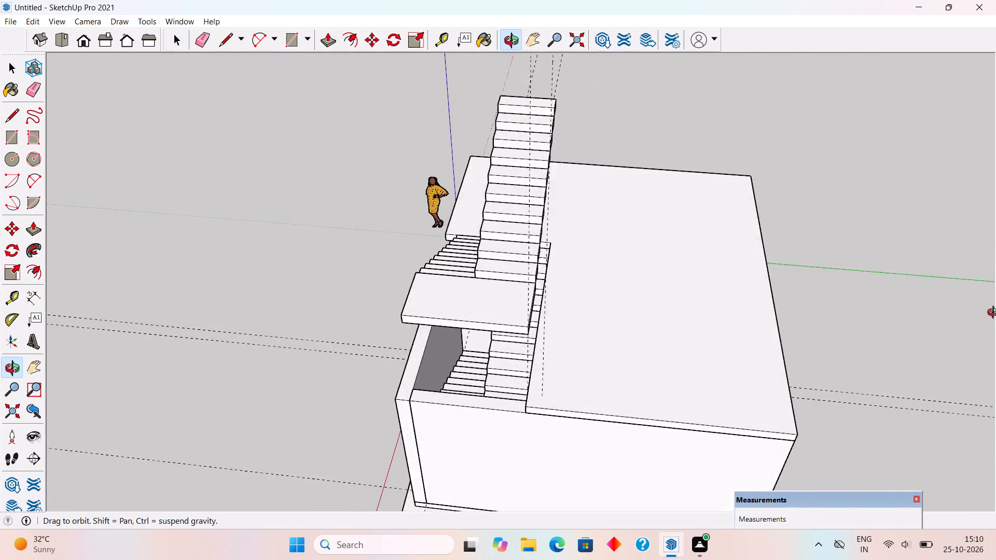
{"action": "middle_click_drag", "start_coordinate": [995, 314], "coordinate": [113, 152]}
{"action": "middle_click_drag", "start_coordinate": [683, 179], "coordinate": [247, 158]}
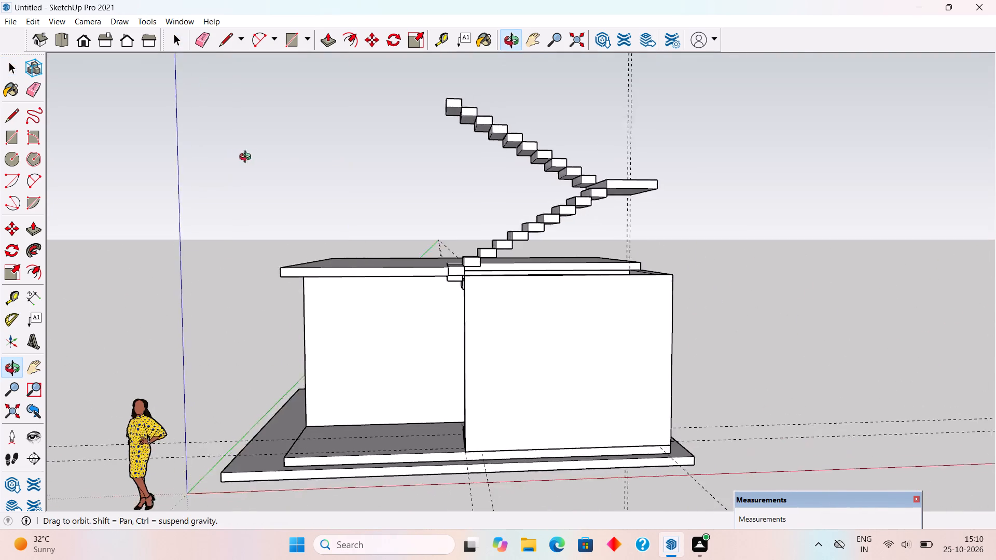
{"action": "middle_click_drag", "start_coordinate": [247, 158], "coordinate": [51, 144]}
{"action": "middle_click_drag", "start_coordinate": [685, 218], "coordinate": [861, 267]}
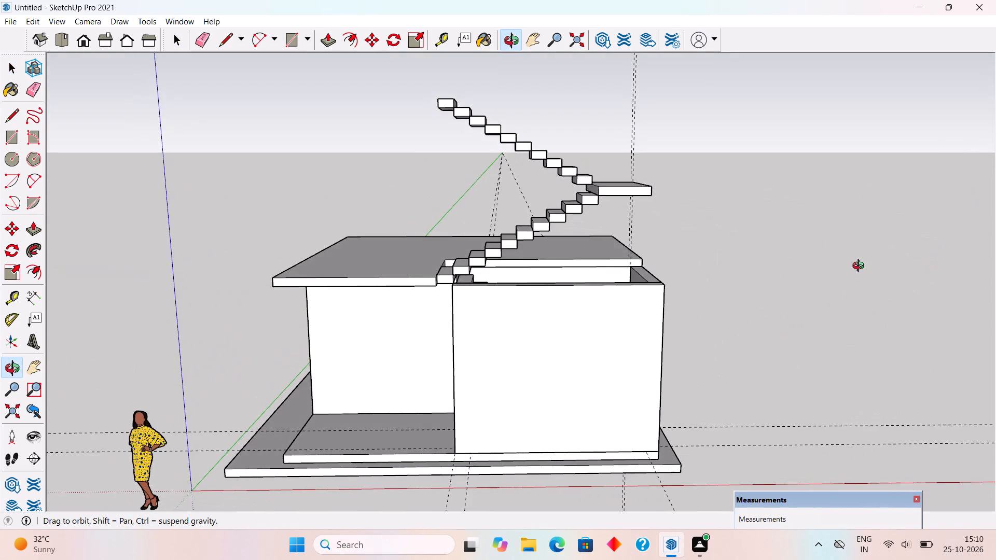
{"action": "middle_click_drag", "start_coordinate": [861, 267], "coordinate": [825, 244]}
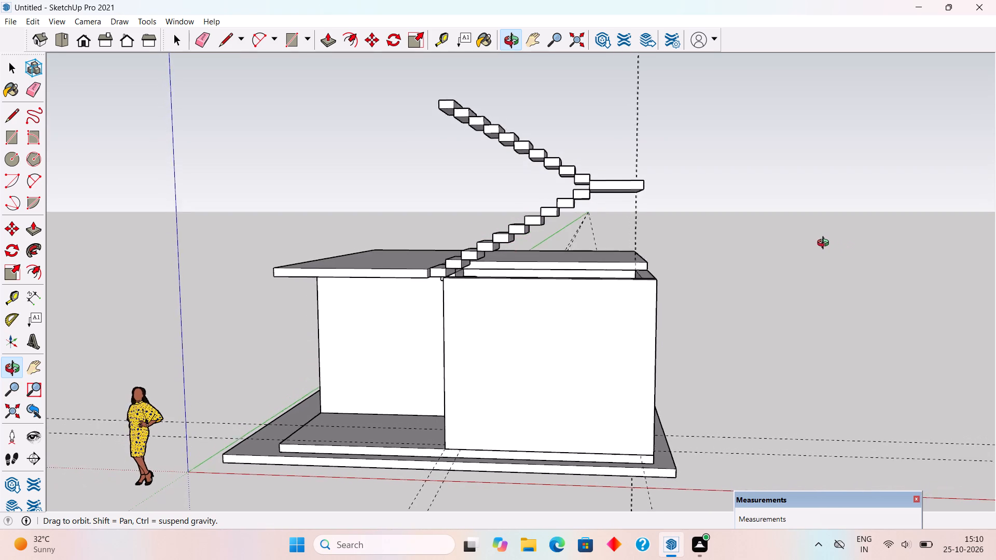
{"action": "middle_click_drag", "start_coordinate": [825, 244], "coordinate": [824, 245]}
{"action": "scroll", "coordinate": [384, 165], "scroll_direction": "up", "scroll_amount": 3}
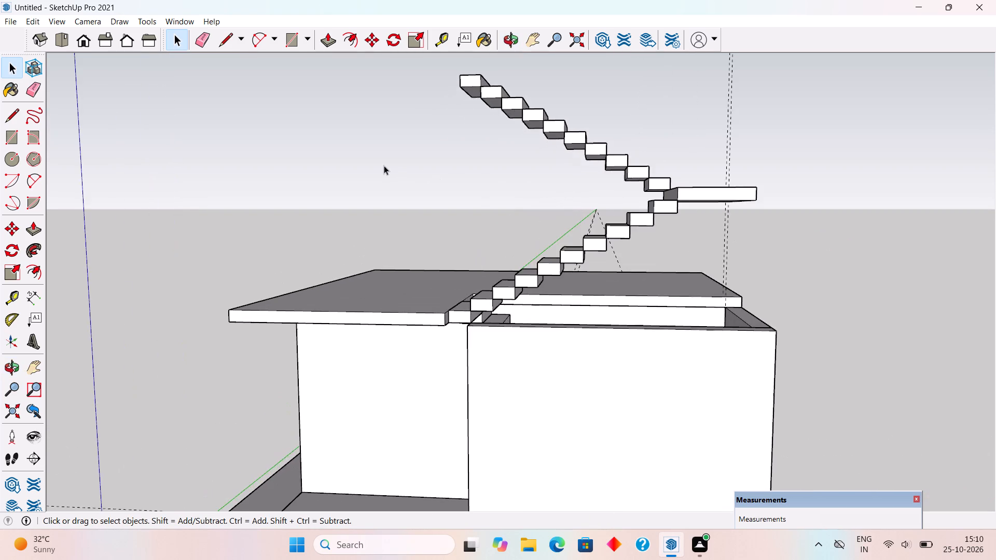
{"action": "middle_click_drag", "start_coordinate": [413, 177], "coordinate": [377, 169]}
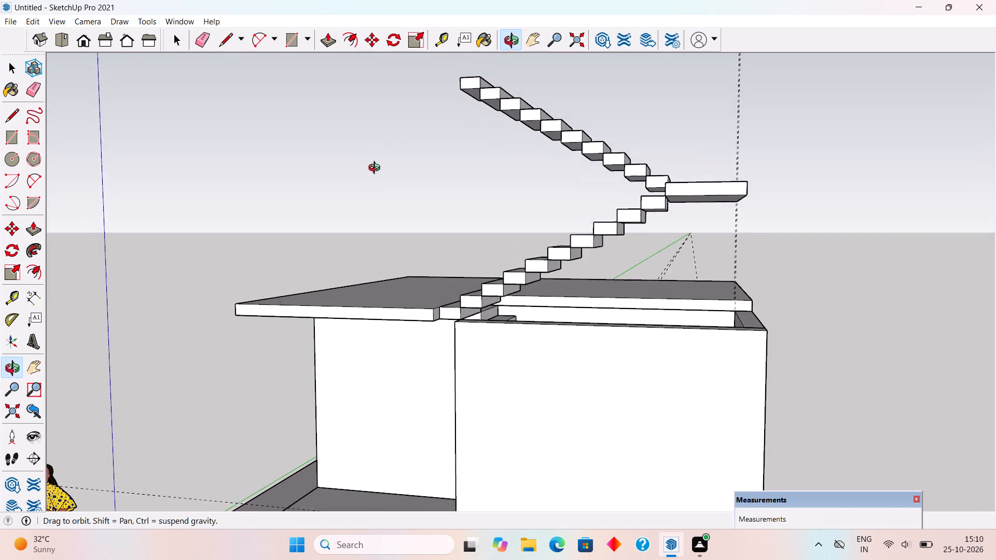
{"action": "middle_click_drag", "start_coordinate": [377, 169], "coordinate": [381, 180]}
{"action": "scroll", "coordinate": [379, 177], "scroll_direction": "down", "scroll_amount": 3}
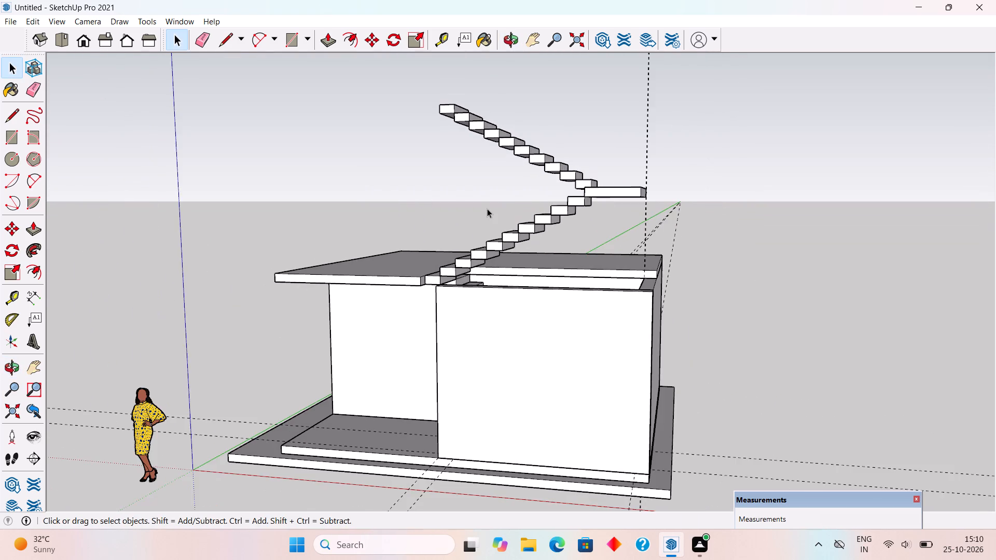
{"action": "middle_click_drag", "start_coordinate": [500, 208], "coordinate": [382, 229]}
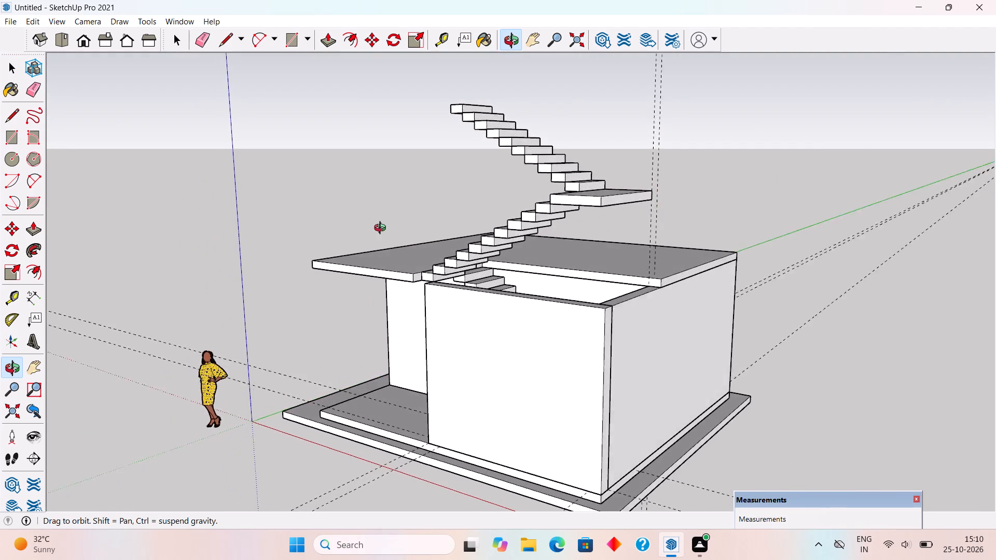
{"action": "middle_click_drag", "start_coordinate": [382, 229], "coordinate": [673, 261]}
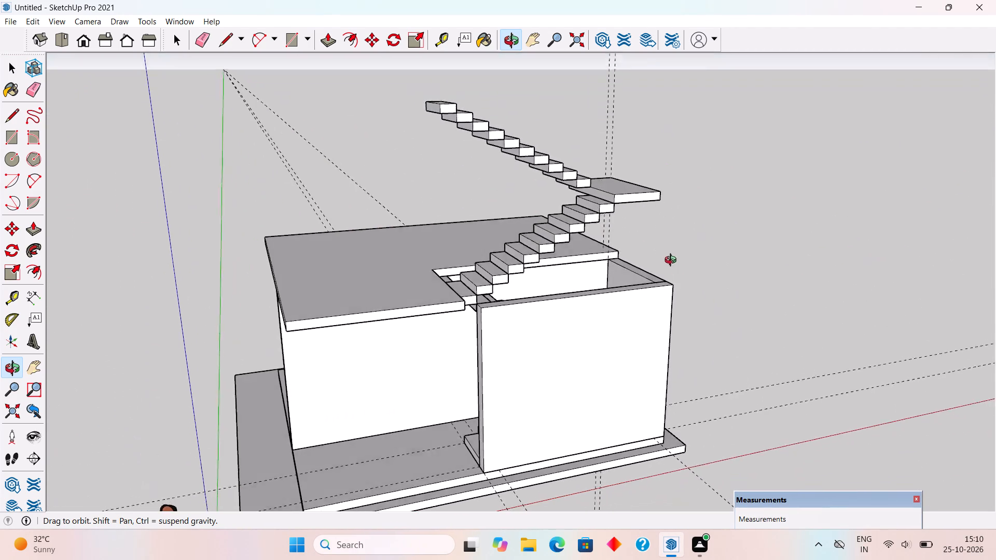
{"action": "middle_click_drag", "start_coordinate": [673, 261], "coordinate": [685, 277]}
{"action": "scroll", "coordinate": [693, 272], "scroll_direction": "up", "scroll_amount": 4}
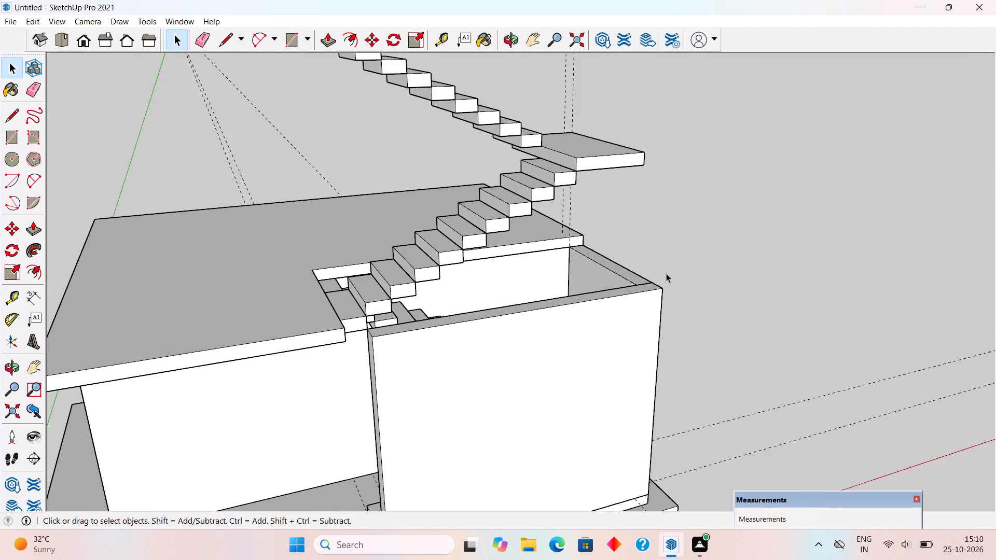
{"action": "middle_click_drag", "start_coordinate": [666, 273], "coordinate": [444, 357]}
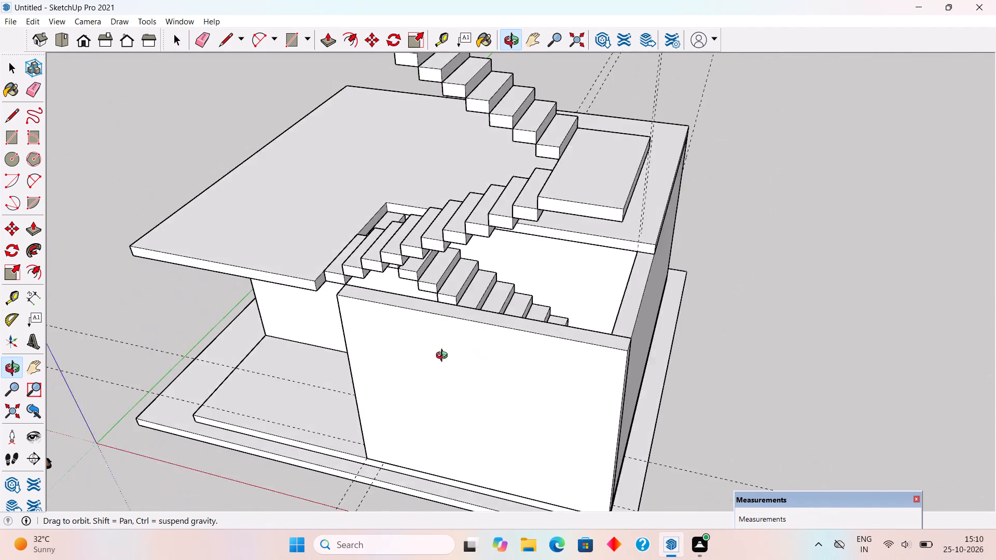
{"action": "middle_click_drag", "start_coordinate": [444, 357], "coordinate": [393, 350]}
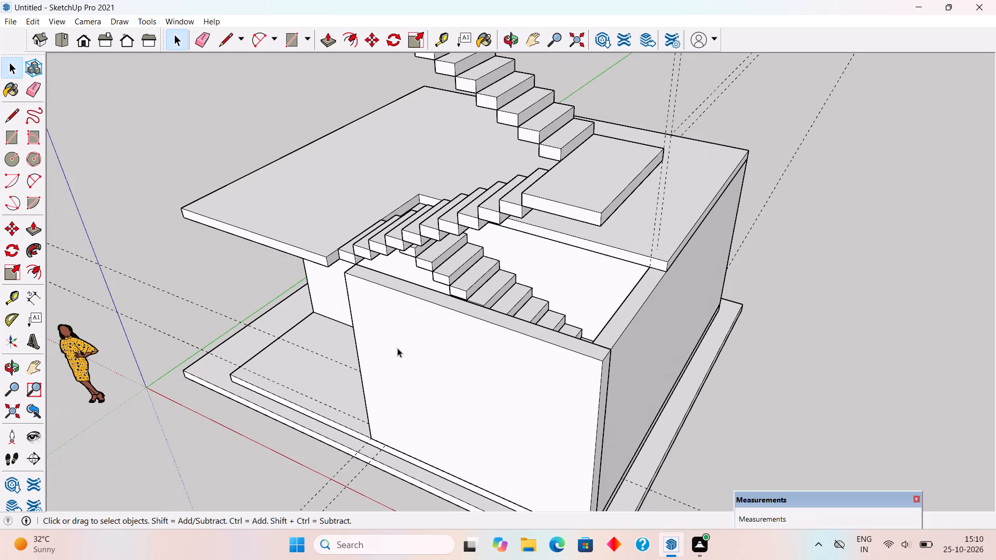
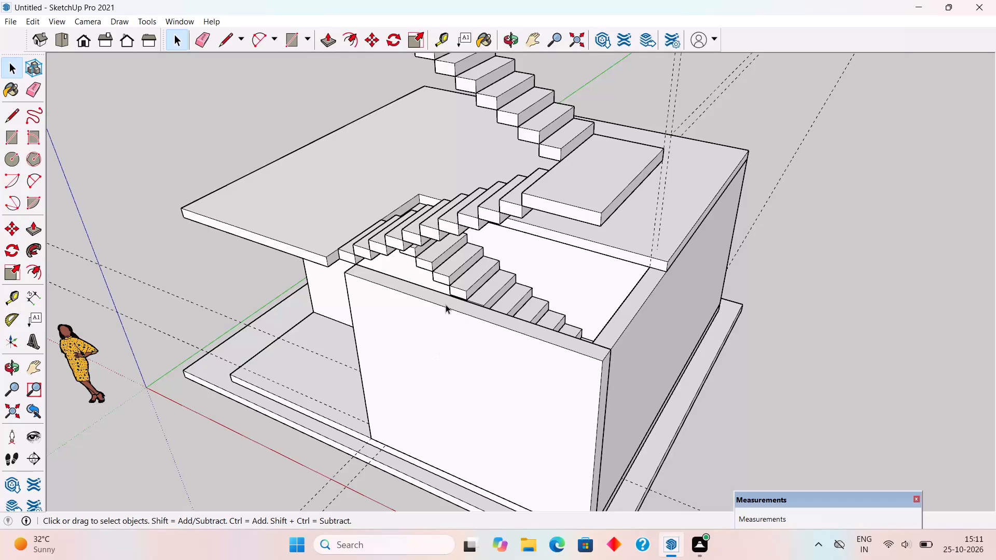
Examine the stairwell opening, both staircases and the surrounding walls from all sides of the building.
{"action": "scroll", "coordinate": [447, 311], "scroll_direction": "down", "scroll_amount": 5}
{"action": "middle_click_drag", "start_coordinate": [442, 317], "coordinate": [583, 403]}
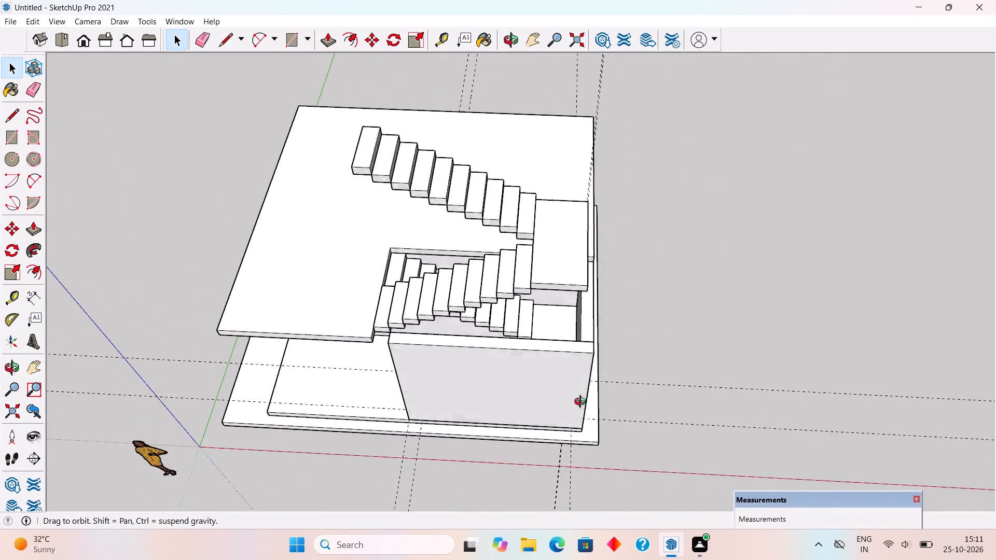
{"action": "middle_click_drag", "start_coordinate": [583, 403], "coordinate": [553, 376]}
{"action": "scroll", "coordinate": [590, 318], "scroll_direction": "up", "scroll_amount": 5}
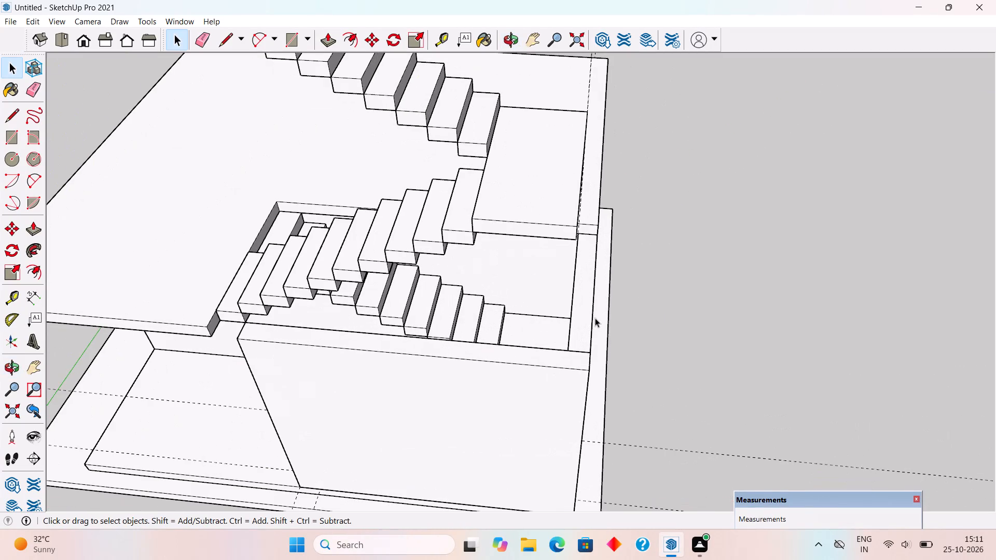
{"action": "middle_click_drag", "start_coordinate": [583, 300], "coordinate": [423, 216]}
{"action": "scroll", "coordinate": [423, 216], "scroll_direction": "down", "scroll_amount": 4}
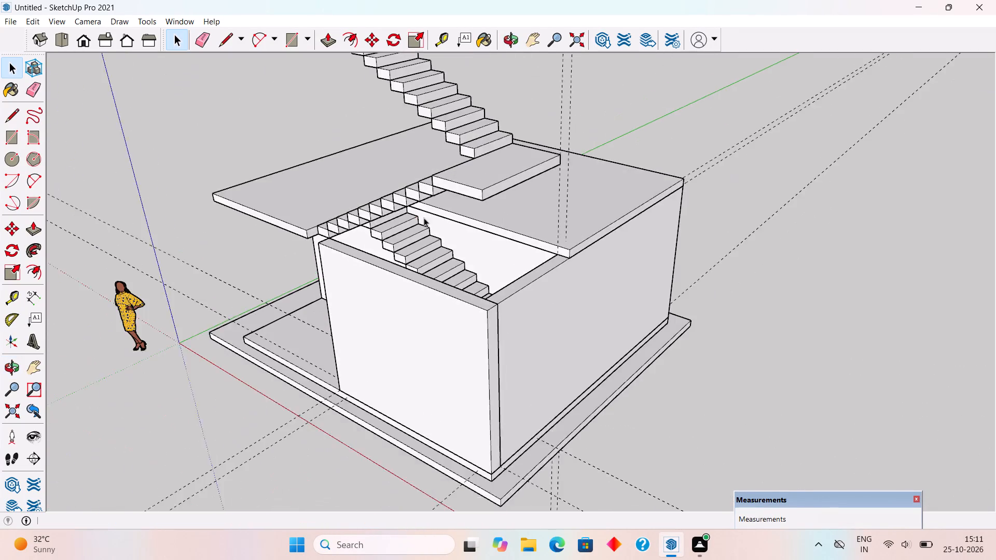
{"action": "middle_click_drag", "start_coordinate": [506, 318], "coordinate": [304, 350]}
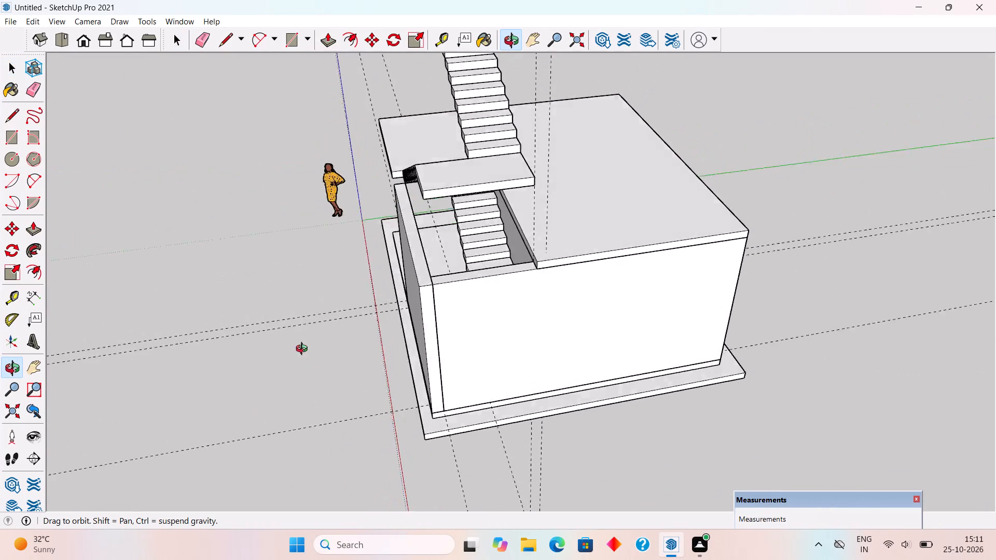
{"action": "middle_click_drag", "start_coordinate": [304, 350], "coordinate": [174, 253]}
{"action": "middle_click_drag", "start_coordinate": [822, 317], "coordinate": [370, 231]}
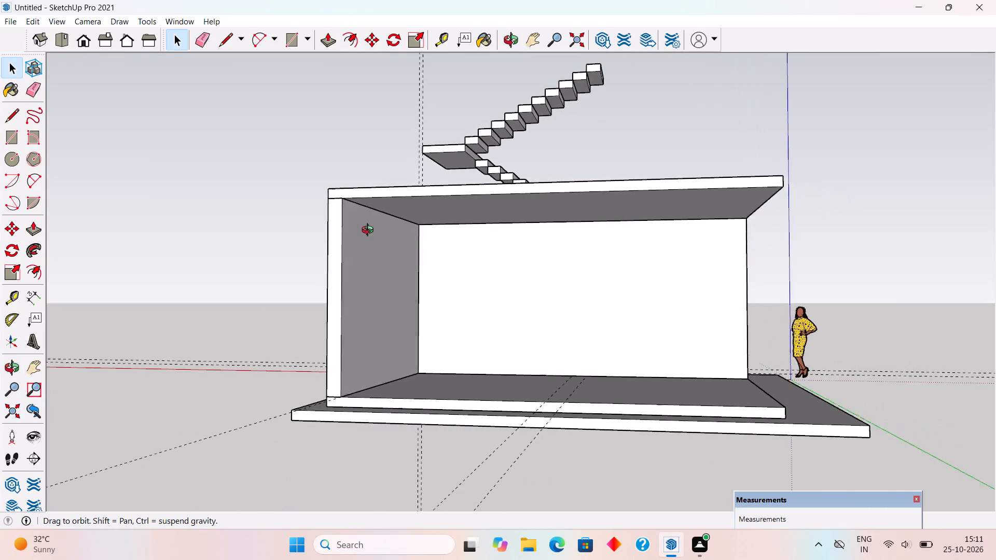
{"action": "middle_click_drag", "start_coordinate": [370, 231], "coordinate": [890, 319]}
{"action": "middle_click_drag", "start_coordinate": [524, 324], "coordinate": [850, 341]}
{"action": "middle_click_drag", "start_coordinate": [516, 294], "coordinate": [815, 344]}
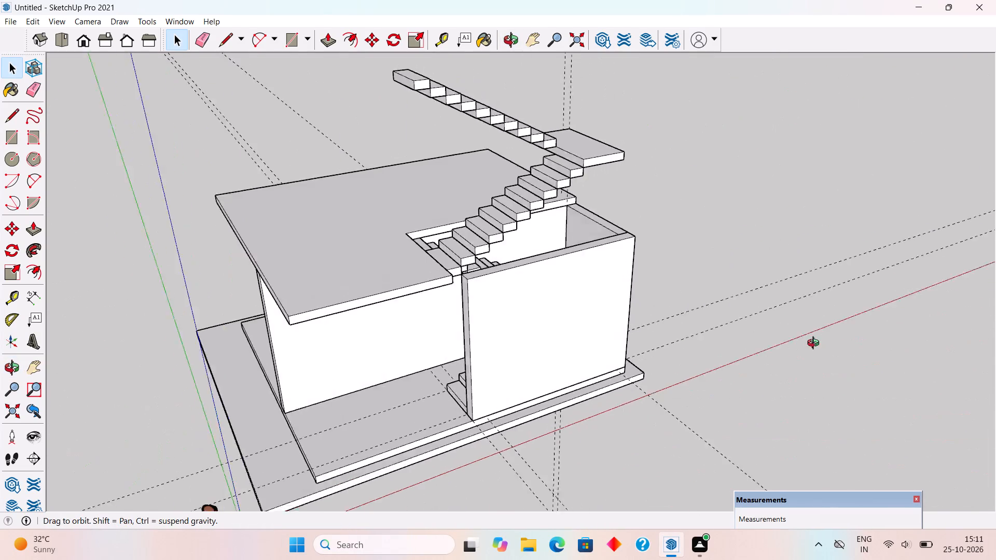
Inside the group of the wall beside the stairs, pull the top face up to the level of the upper staircase's top step.
{"action": "middle_click_drag", "start_coordinate": [815, 344], "coordinate": [817, 344]}
{"action": "middle_click_drag", "start_coordinate": [354, 227], "coordinate": [316, 290]}
{"action": "scroll", "coordinate": [517, 261], "scroll_direction": "up", "scroll_amount": 3}
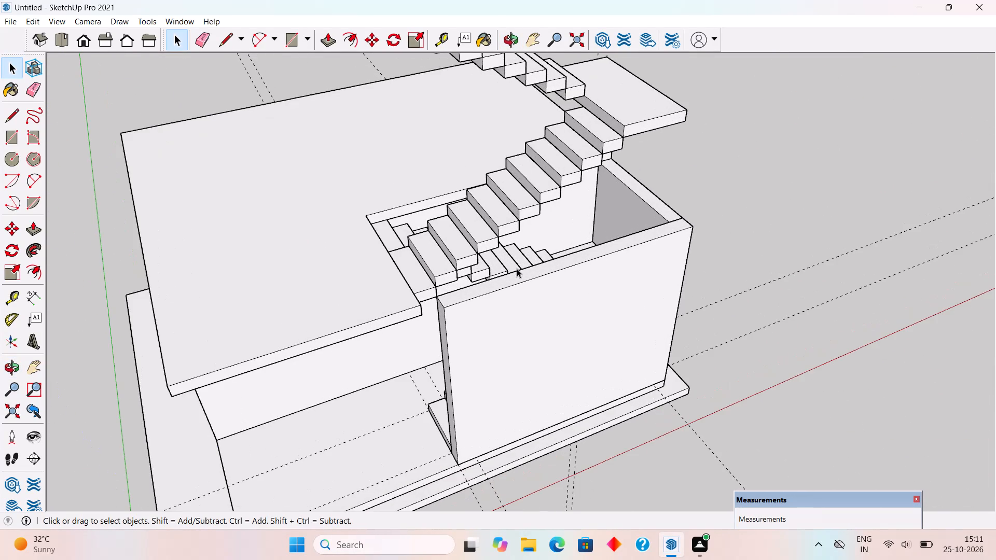
{"action": "triple_click", "coordinate": [517, 282]}
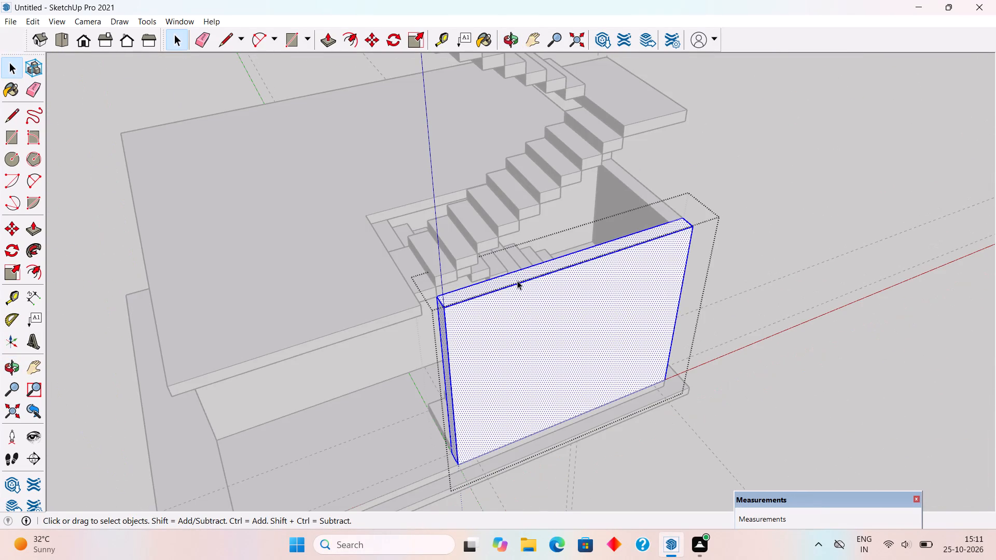
{"action": "key", "text": "p"}
{"action": "left_click", "coordinate": [518, 274]}
{"action": "scroll", "coordinate": [518, 265], "scroll_direction": "down", "scroll_amount": 8}
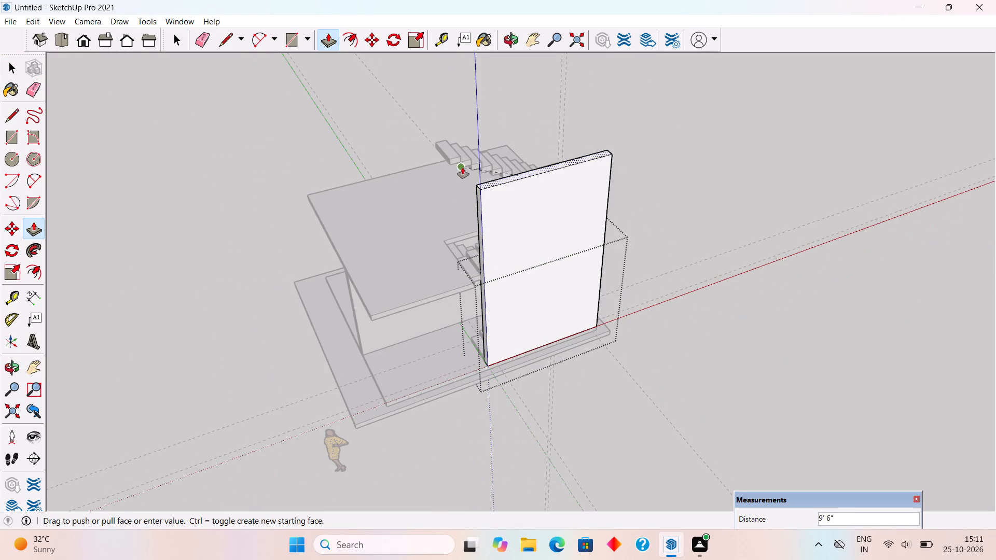
{"action": "left_click", "coordinate": [454, 153]}
{"action": "middle_click_drag", "start_coordinate": [658, 332], "coordinate": [581, 177]}
{"action": "scroll", "coordinate": [689, 198], "scroll_direction": "up", "scroll_amount": 4}
{"action": "key", "text": "space"}
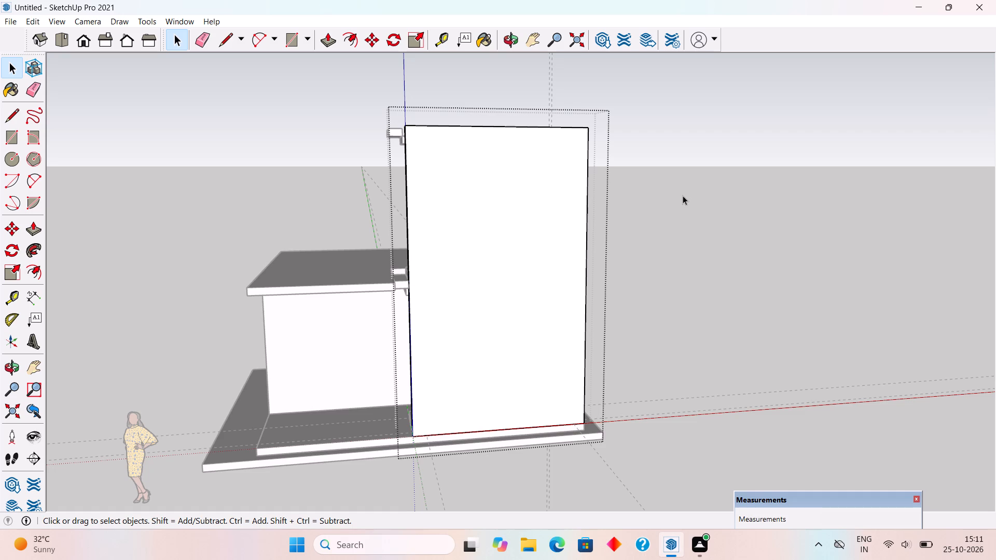
{"action": "scroll", "coordinate": [450, 242], "scroll_direction": "down", "scroll_amount": 4}
{"action": "left_click", "coordinate": [691, 251]}
Inside the raised wall's group, pull the narrow end face beside the slab out 11" to the slab's edge.
{"action": "middle_click_drag", "start_coordinate": [486, 277], "coordinate": [503, 240]}
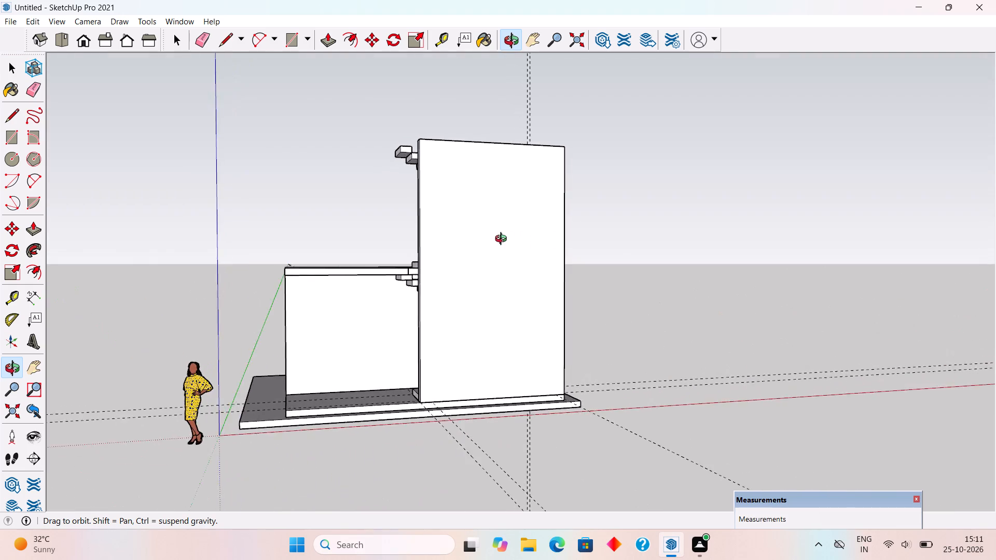
{"action": "middle_click_drag", "start_coordinate": [503, 240], "coordinate": [430, 240]}
{"action": "scroll", "coordinate": [407, 259], "scroll_direction": "up", "scroll_amount": 4}
{"action": "middle_click_drag", "start_coordinate": [433, 312], "coordinate": [701, 363]}
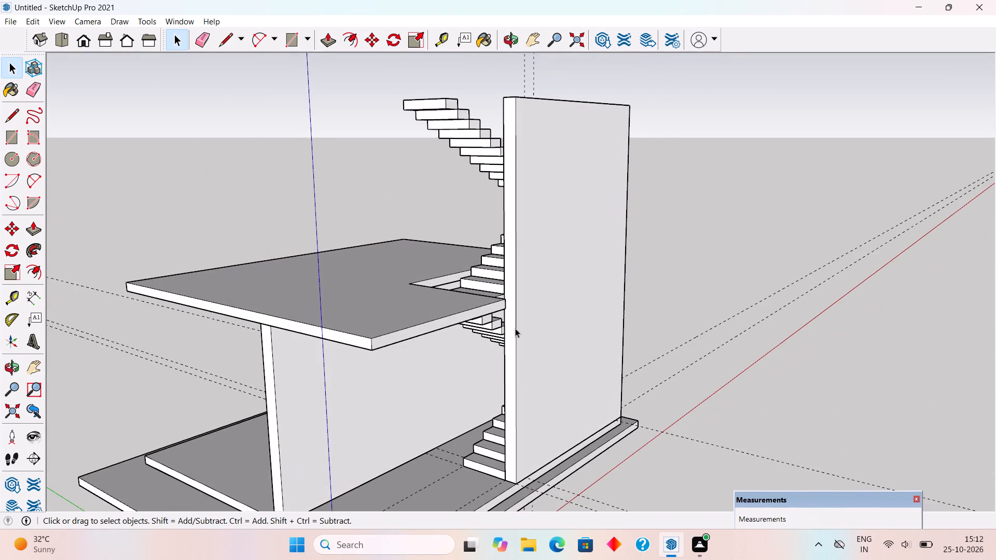
{"action": "scroll", "coordinate": [514, 327], "scroll_direction": "up", "scroll_amount": 4}
{"action": "double_click", "coordinate": [515, 306]}
{"action": "left_click", "coordinate": [515, 306]}
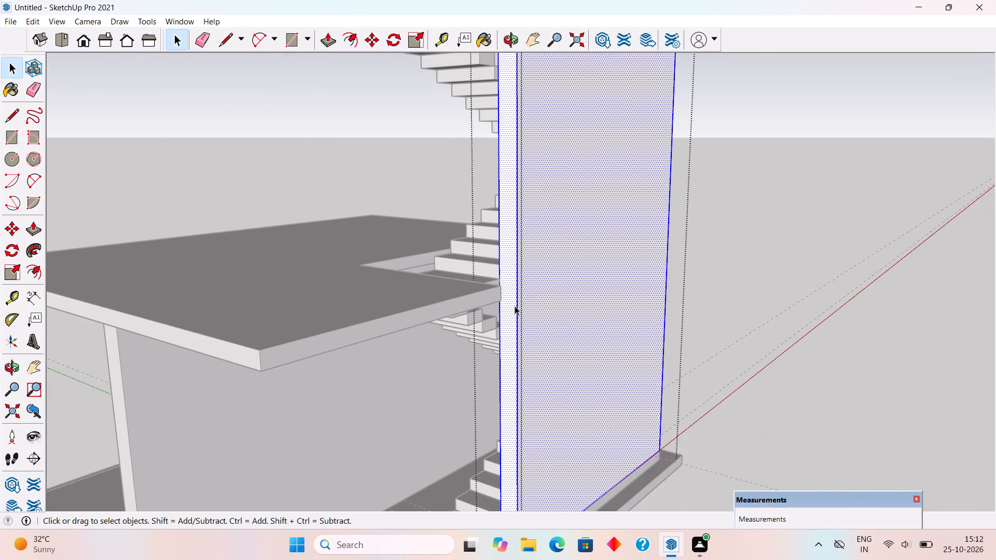
{"action": "key", "text": "p"}
{"action": "left_click", "coordinate": [515, 305]}
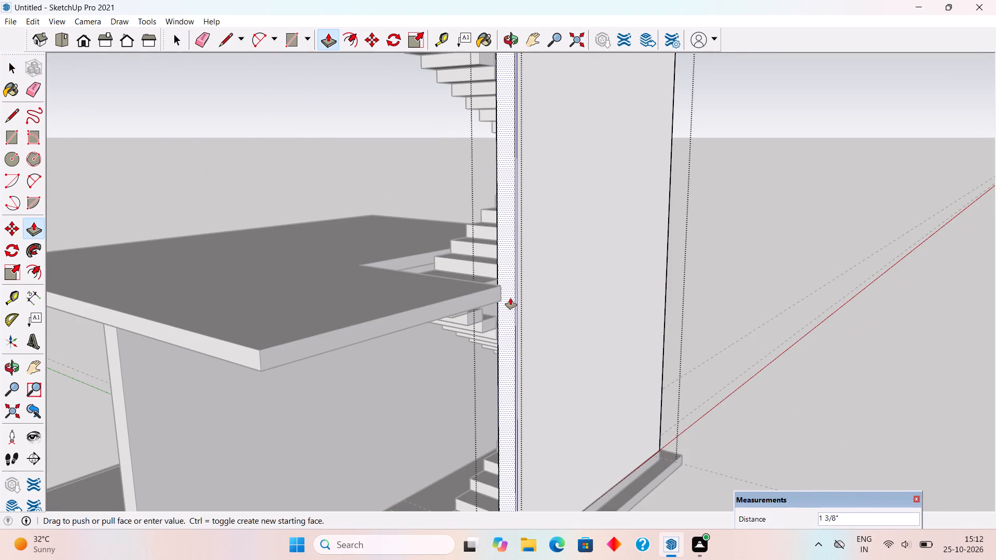
{"action": "left_click", "coordinate": [502, 289]}
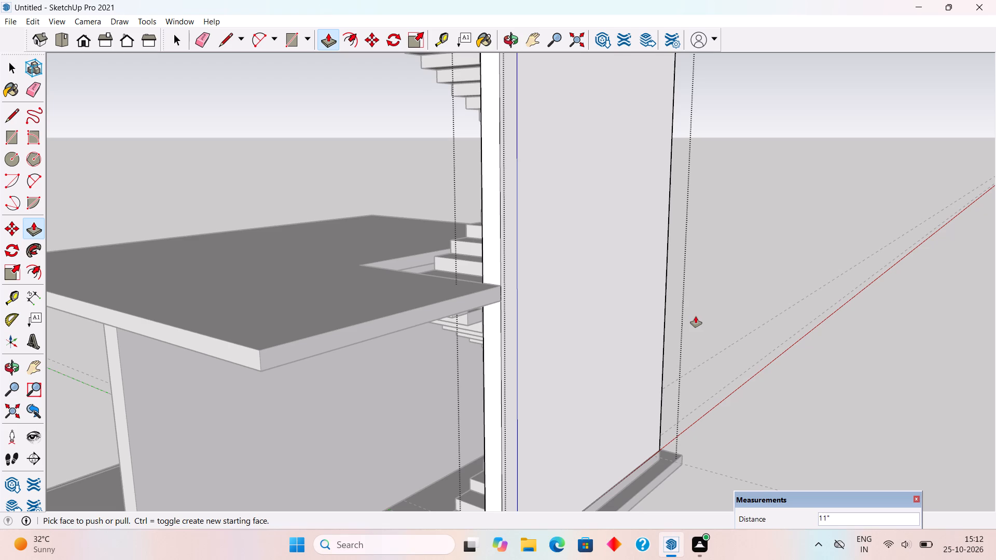
{"action": "key", "text": "space"}
{"action": "left_click", "coordinate": [696, 316]}
Examine the raised and lengthened wall from the outside, against the slab and the base.
{"action": "middle_click_drag", "start_coordinate": [697, 307], "coordinate": [531, 264]}
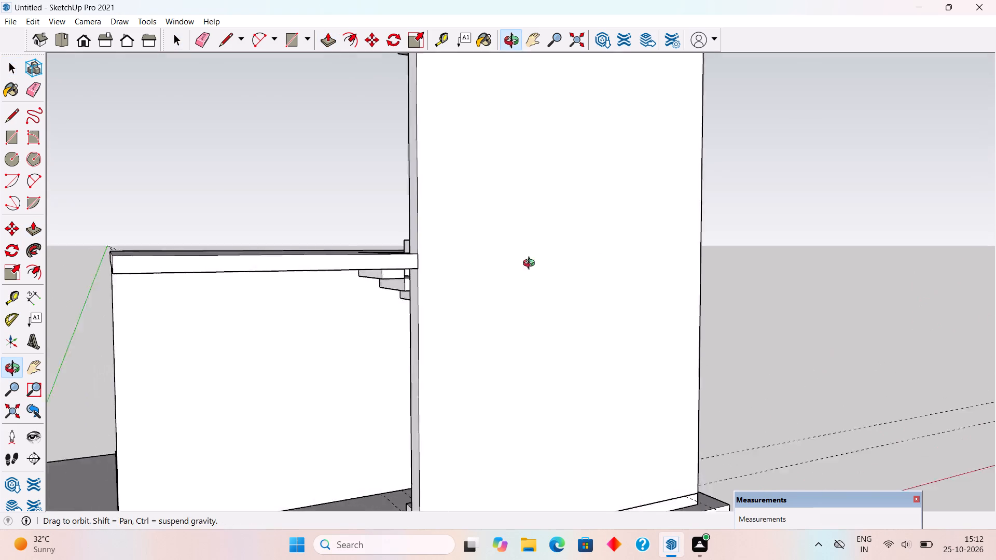
{"action": "middle_click_drag", "start_coordinate": [531, 264], "coordinate": [430, 271]}
{"action": "scroll", "coordinate": [429, 271], "scroll_direction": "down", "scroll_amount": 9}
{"action": "middle_click_drag", "start_coordinate": [418, 230], "coordinate": [433, 262]}
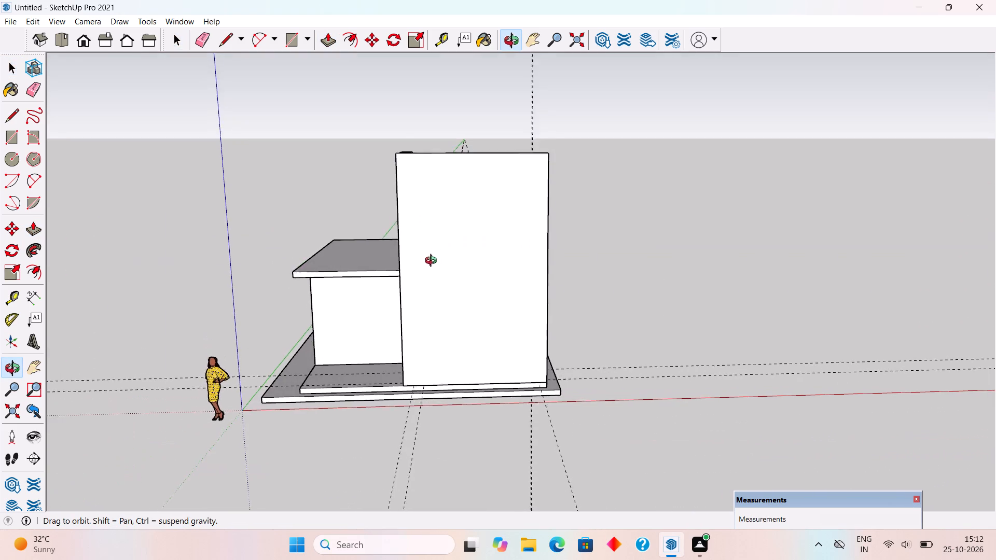
{"action": "middle_click_drag", "start_coordinate": [433, 262], "coordinate": [462, 247]}
{"action": "scroll", "coordinate": [462, 245], "scroll_direction": "up", "scroll_amount": 2}
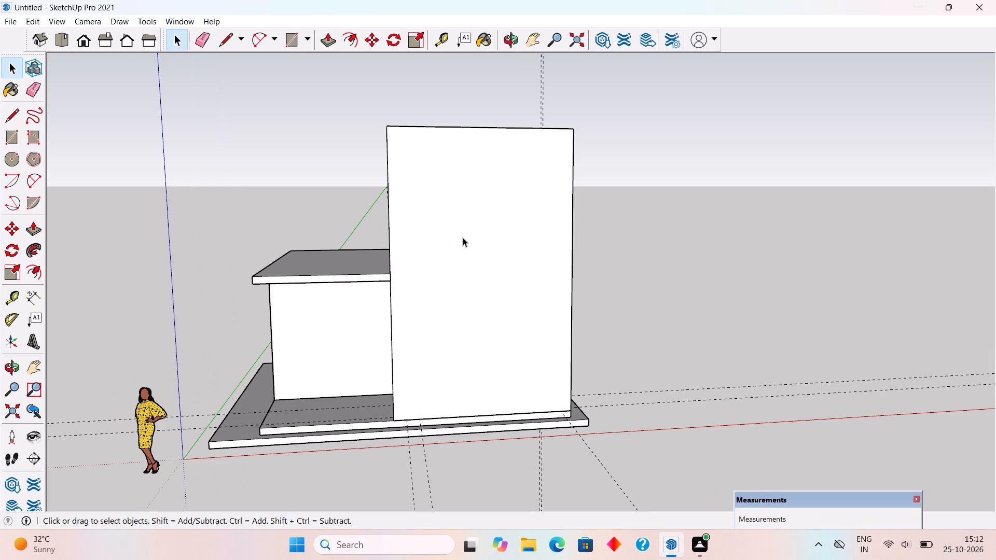
{"action": "scroll", "coordinate": [463, 237], "scroll_direction": "down", "scroll_amount": 6}
{"action": "scroll", "coordinate": [549, 209], "scroll_direction": "down", "scroll_amount": 3}
Inside the group of the wall behind the landing, draw a line across its top face at the slab's edge to split off the stairwell portion.
{"action": "middle_click_drag", "start_coordinate": [644, 195], "coordinate": [230, 259]}
{"action": "scroll", "coordinate": [546, 299], "scroll_direction": "up", "scroll_amount": 5}
{"action": "middle_click_drag", "start_coordinate": [642, 231], "coordinate": [485, 282]}
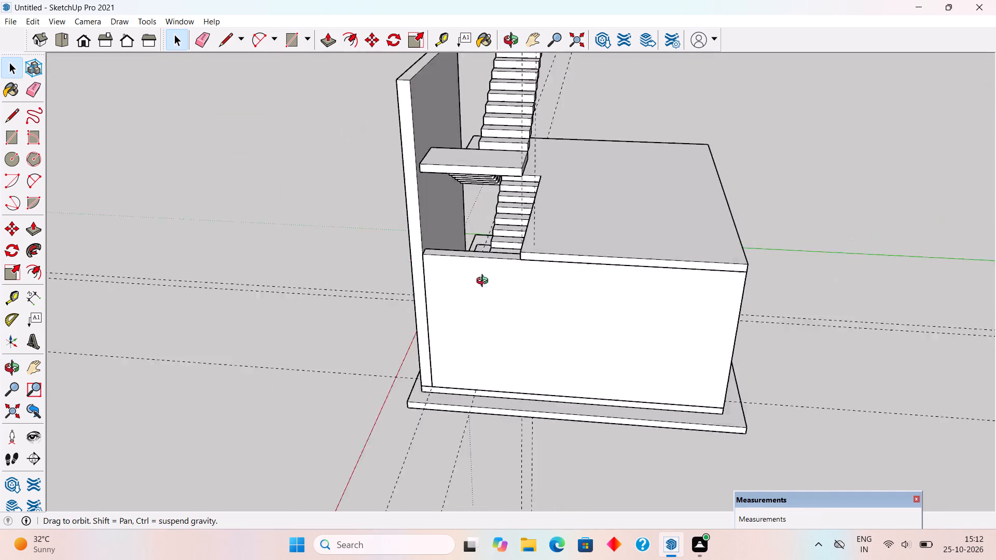
{"action": "middle_click_drag", "start_coordinate": [485, 282], "coordinate": [583, 390]}
{"action": "scroll", "coordinate": [547, 308], "scroll_direction": "up", "scroll_amount": 6}
{"action": "scroll", "coordinate": [516, 279], "scroll_direction": "up", "scroll_amount": 3}
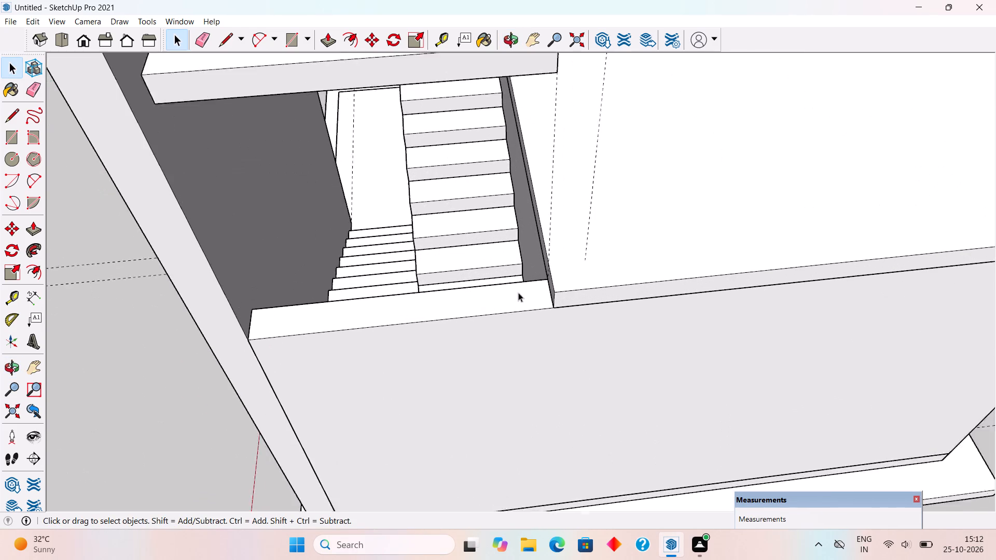
{"action": "scroll", "coordinate": [518, 292], "scroll_direction": "up", "scroll_amount": 2}
{"action": "triple_click", "coordinate": [539, 297]}
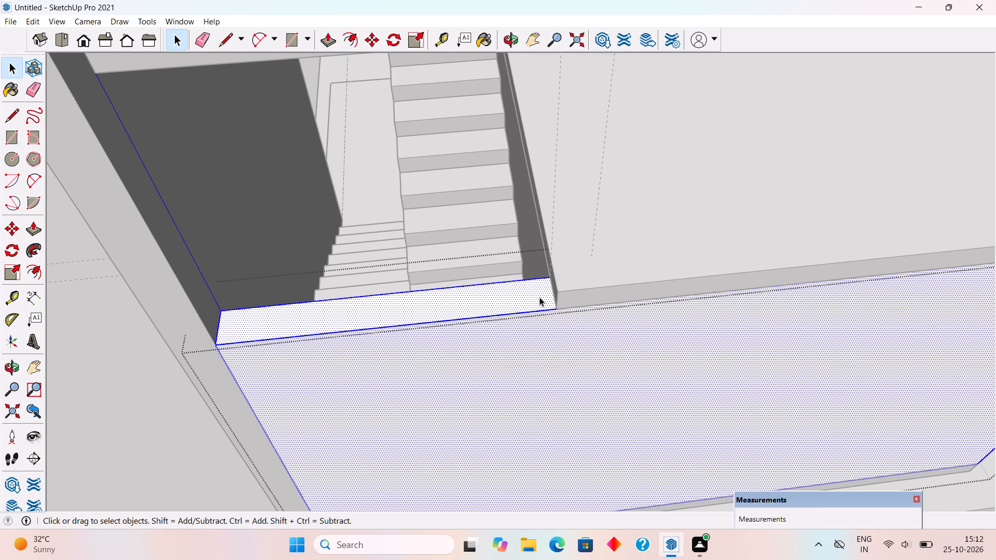
{"action": "scroll", "coordinate": [539, 297], "scroll_direction": "up", "scroll_amount": 5}
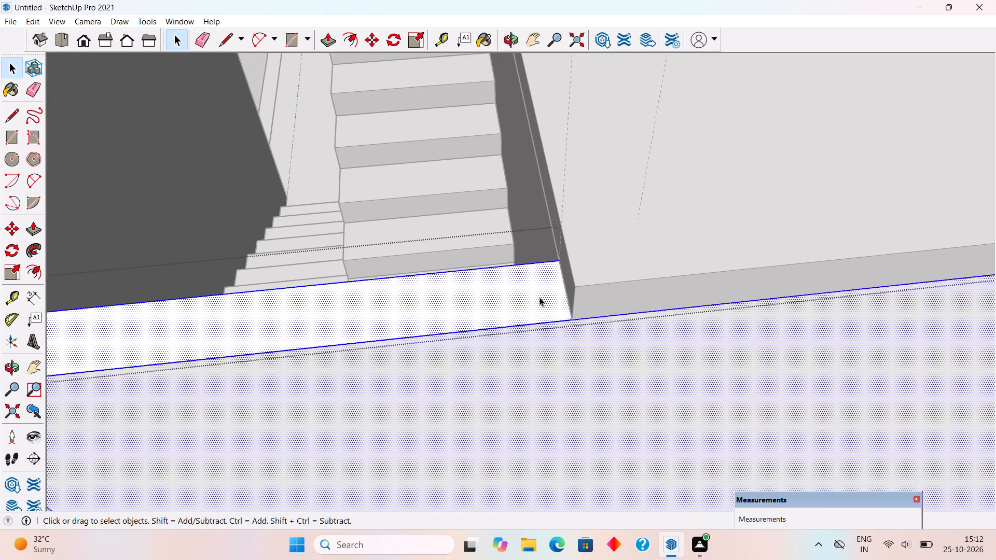
{"action": "scroll", "coordinate": [539, 297], "scroll_direction": "up", "scroll_amount": 2}
{"action": "middle_click_drag", "start_coordinate": [559, 301], "coordinate": [620, 329]}
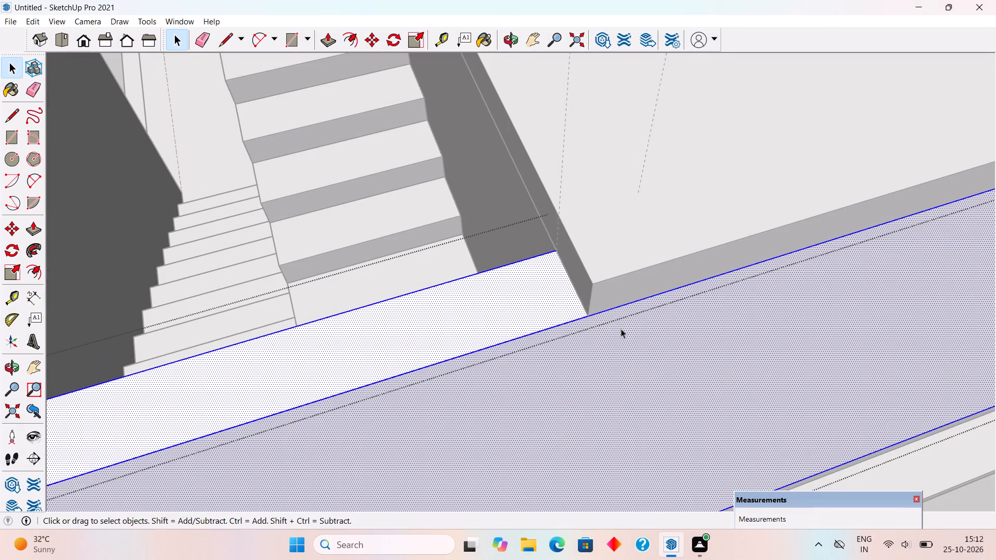
{"action": "key", "text": "l"}
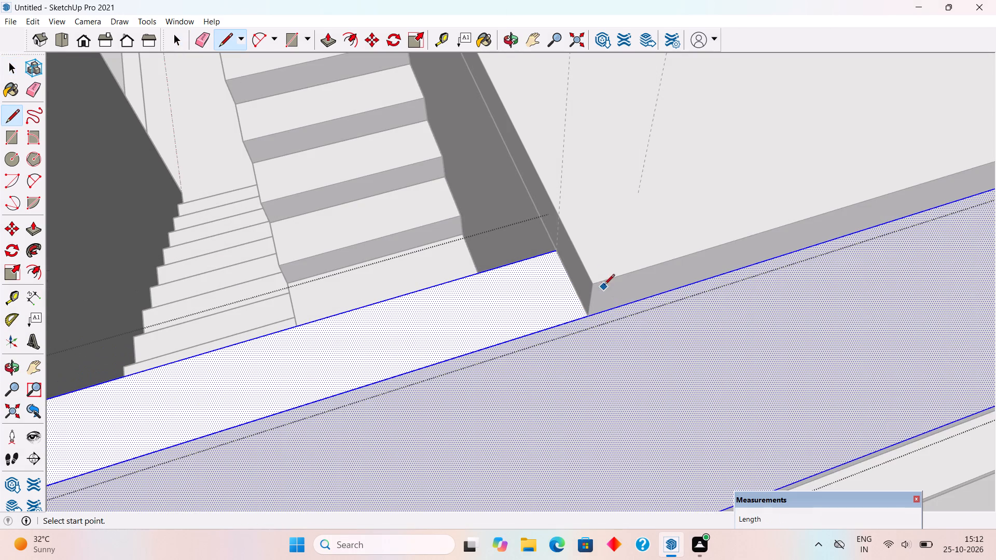
{"action": "left_click", "coordinate": [560, 253]}
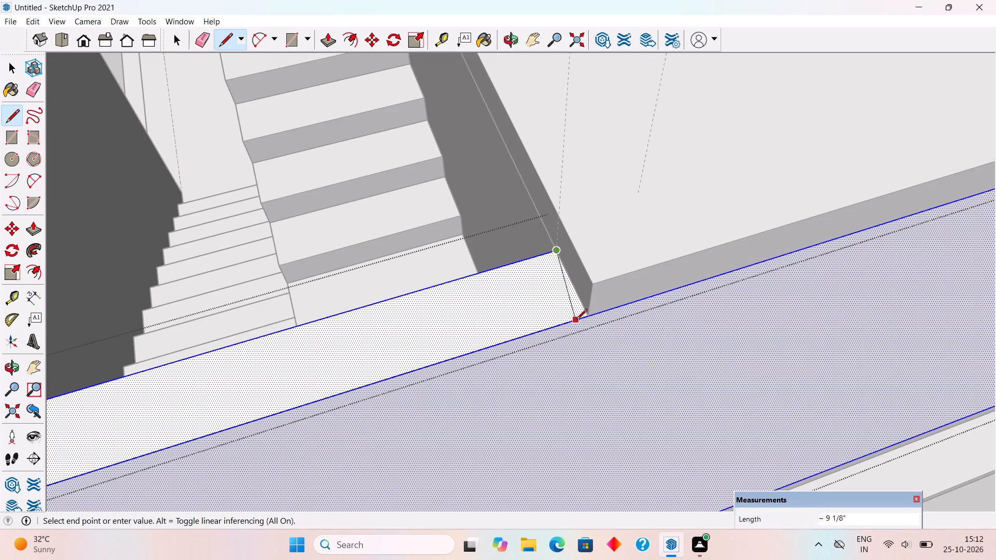
{"action": "left_click", "coordinate": [587, 318]}
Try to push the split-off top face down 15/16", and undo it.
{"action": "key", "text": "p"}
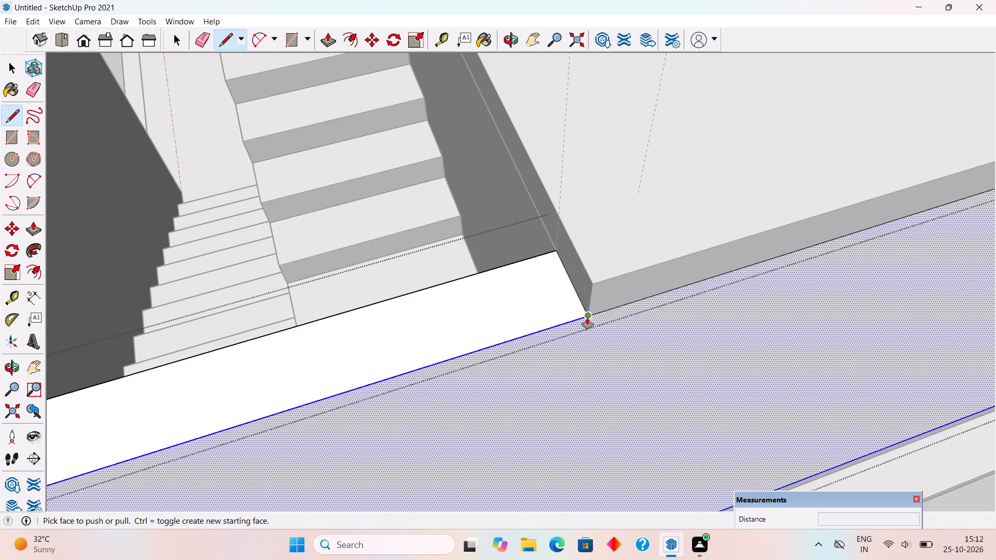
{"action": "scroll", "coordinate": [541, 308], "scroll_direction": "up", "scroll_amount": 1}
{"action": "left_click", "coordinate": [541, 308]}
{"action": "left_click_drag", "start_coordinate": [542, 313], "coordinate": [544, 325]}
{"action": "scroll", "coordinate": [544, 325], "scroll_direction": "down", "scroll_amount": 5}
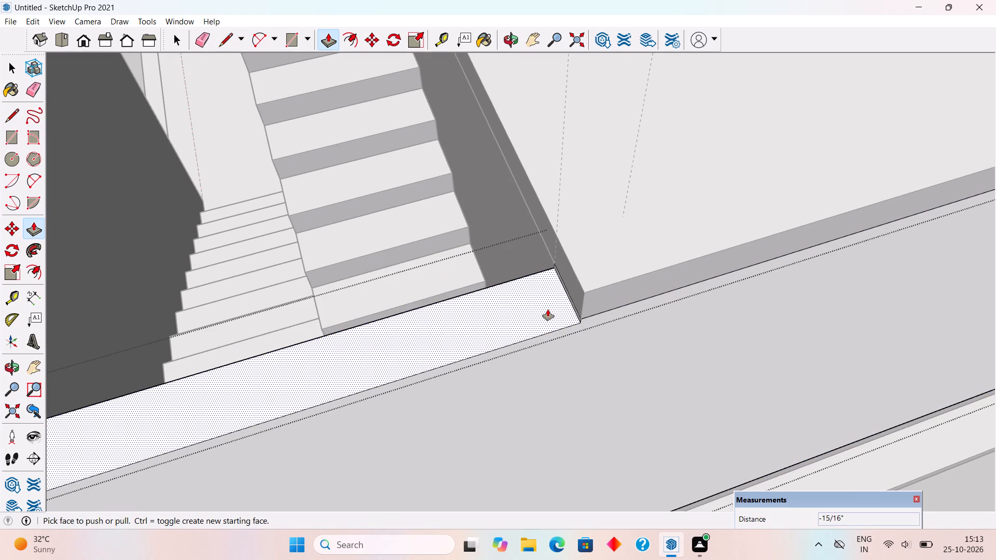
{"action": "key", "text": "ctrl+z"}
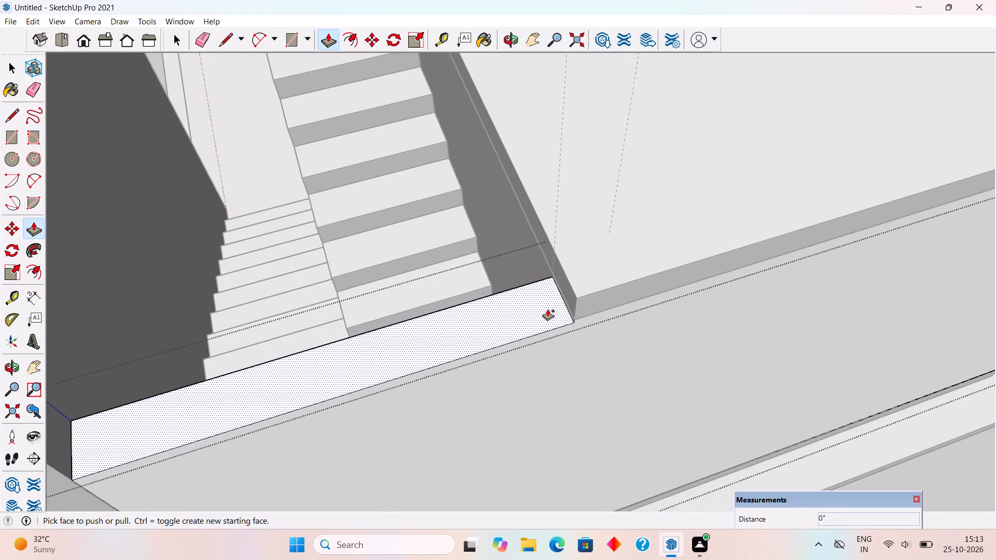
Pull the stairwell portion of the wall's top face up 10' 6" to the top of the adjoining raised wall.
{"action": "left_click", "coordinate": [548, 310]}
{"action": "scroll", "coordinate": [549, 278], "scroll_direction": "down", "scroll_amount": 12}
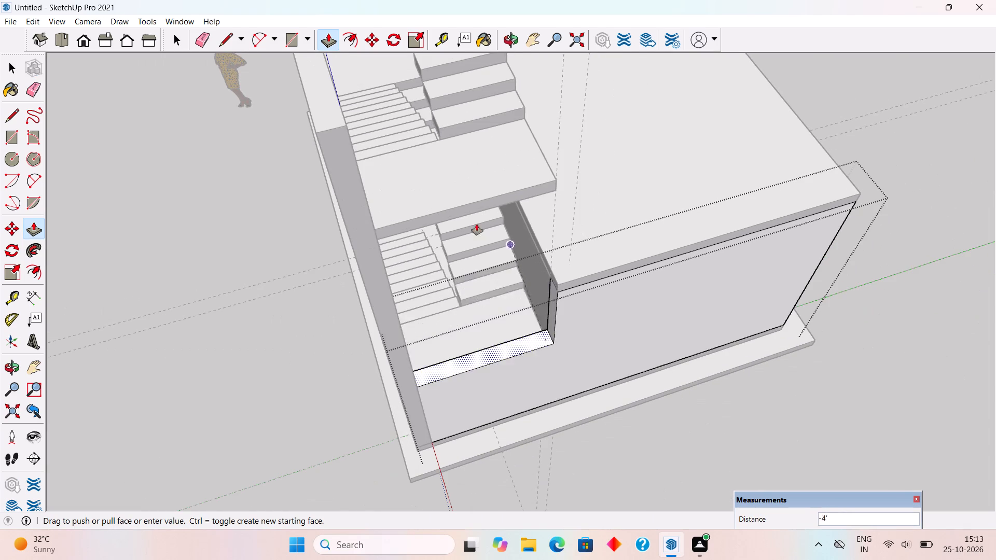
{"action": "left_click", "coordinate": [323, 127]}
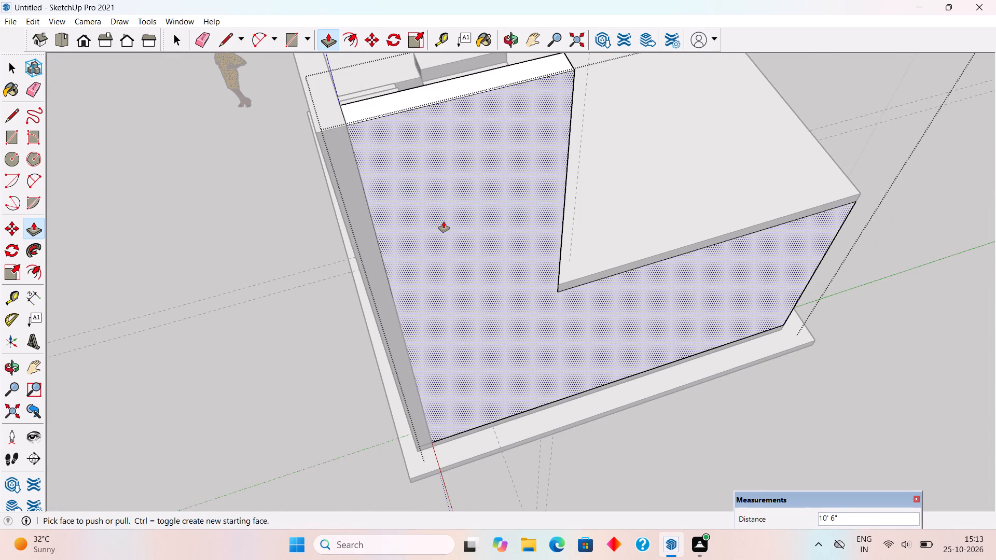
{"action": "key", "text": "space"}
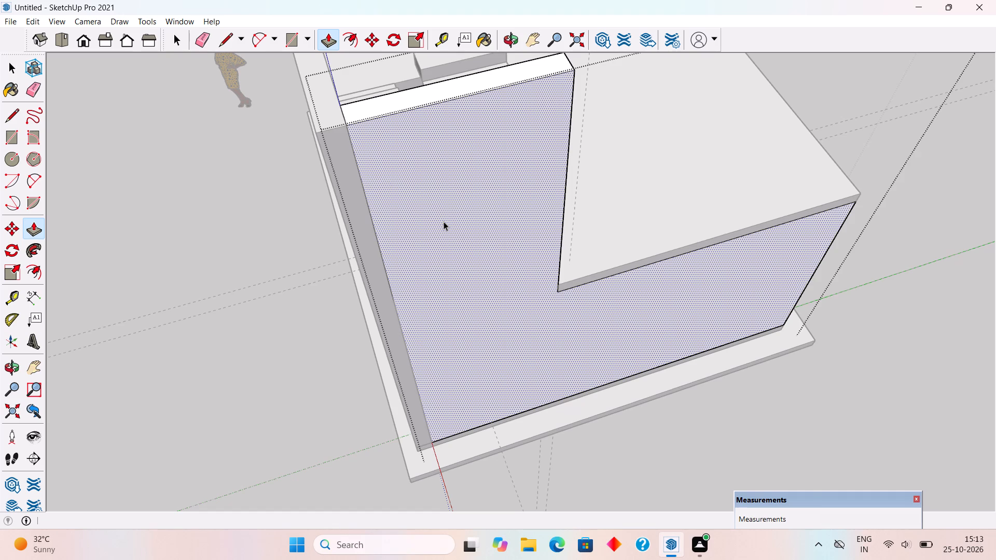
{"action": "scroll", "coordinate": [448, 227], "scroll_direction": "down", "scroll_amount": 4}
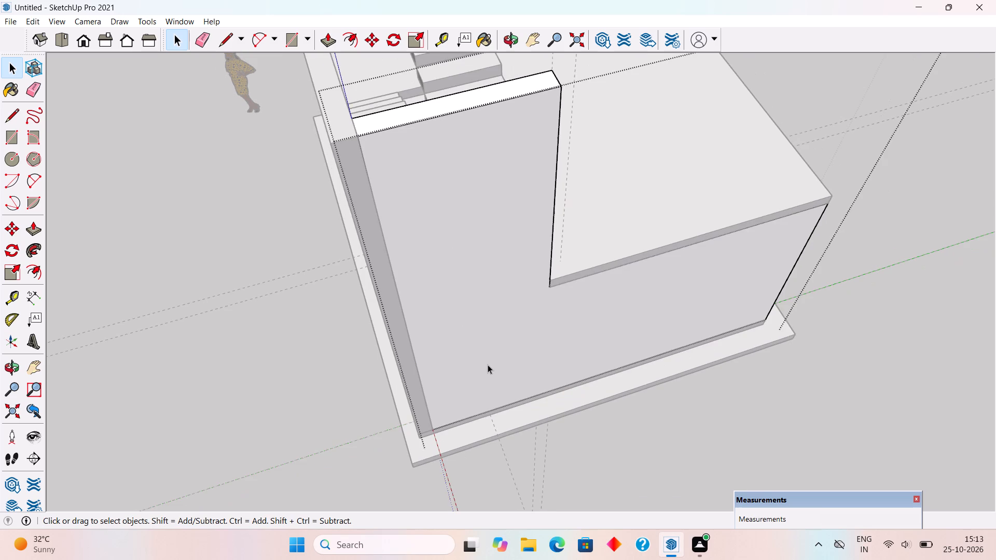
{"action": "scroll", "coordinate": [488, 364], "scroll_direction": "down", "scroll_amount": 4}
{"action": "middle_click_drag", "start_coordinate": [491, 363], "coordinate": [786, 430]}
{"action": "left_click", "coordinate": [702, 334]}
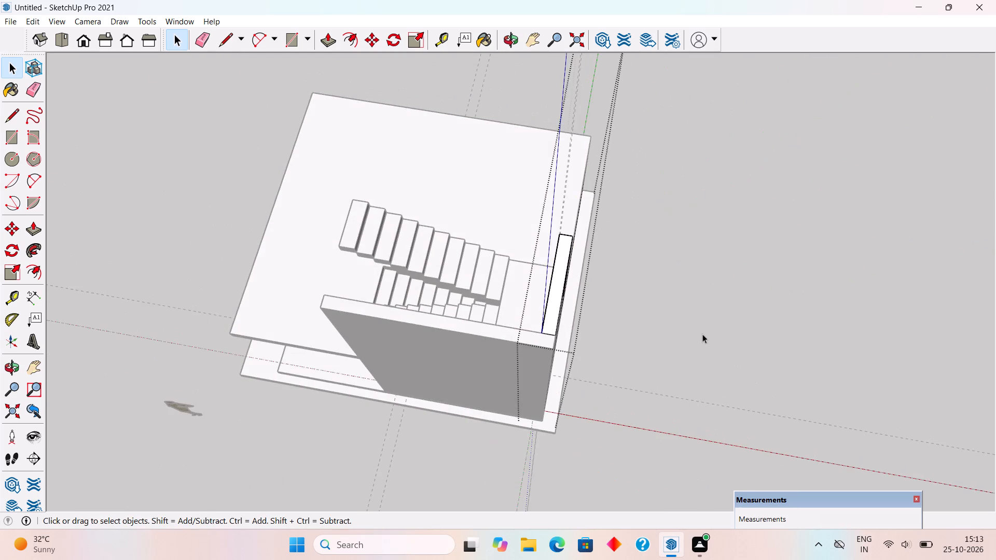
Examine the raised stairwell walls around the two-flight stairs, from the inside and from the outer side.
{"action": "middle_click_drag", "start_coordinate": [452, 278], "coordinate": [934, 283]}
{"action": "middle_click_drag", "start_coordinate": [649, 414], "coordinate": [656, 209]}
{"action": "scroll", "coordinate": [570, 375], "scroll_direction": "up", "scroll_amount": 3}
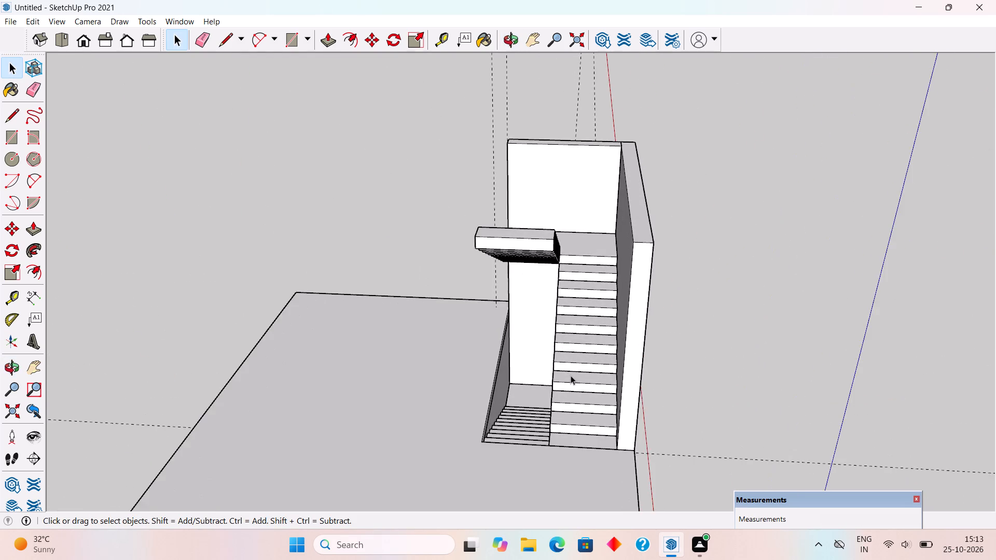
{"action": "middle_click_drag", "start_coordinate": [580, 356], "coordinate": [354, 200]}
{"action": "middle_click_drag", "start_coordinate": [449, 243], "coordinate": [370, 247]}
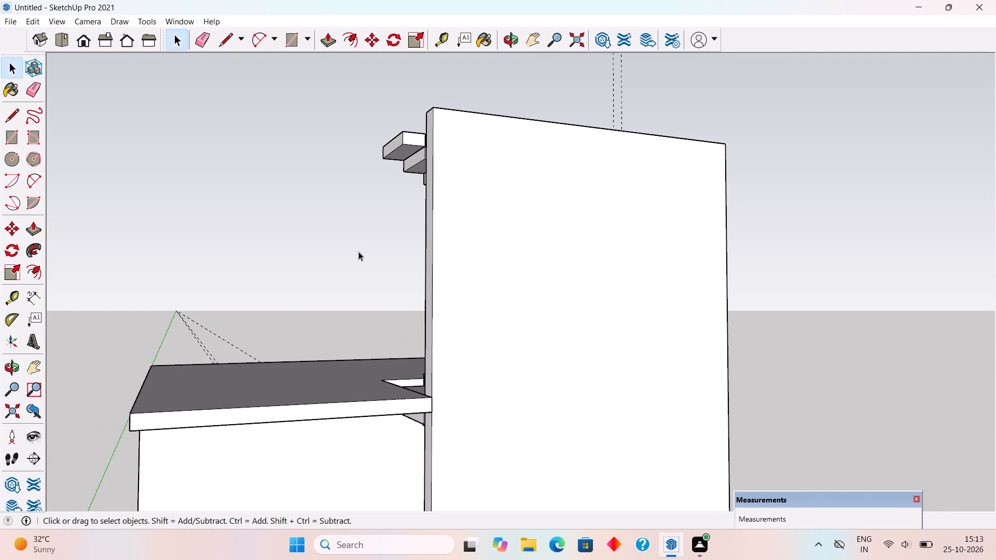
{"action": "scroll", "coordinate": [339, 258], "scroll_direction": "down", "scroll_amount": 6}
{"action": "middle_click_drag", "start_coordinate": [542, 332], "coordinate": [446, 333]}
{"action": "scroll", "coordinate": [326, 359], "scroll_direction": "down", "scroll_amount": 3}
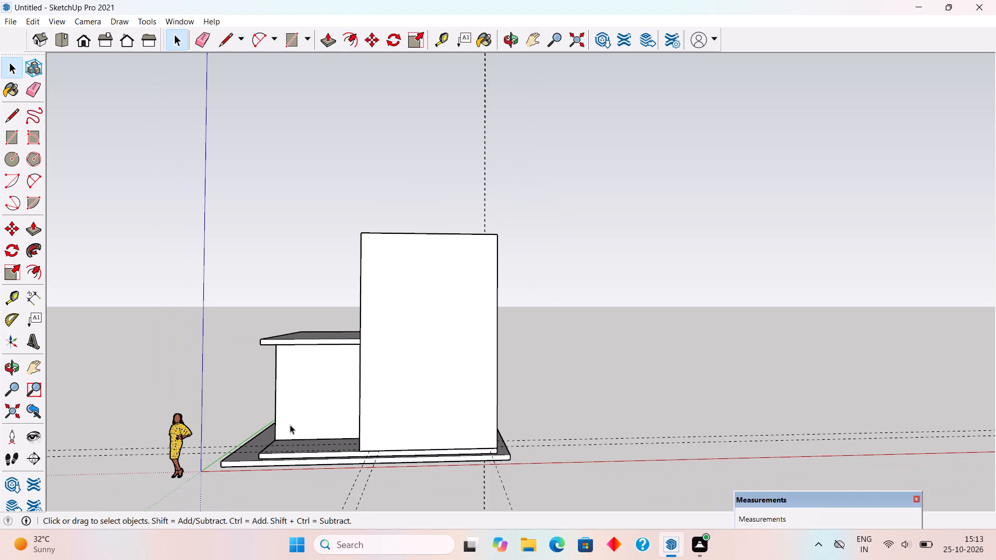
{"action": "scroll", "coordinate": [283, 434], "scroll_direction": "up", "scroll_amount": 7}
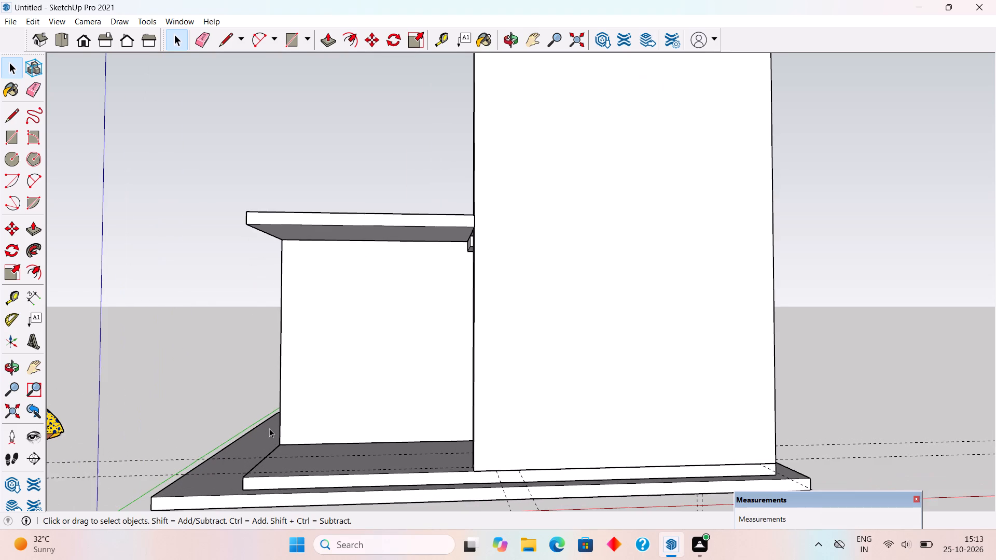
{"action": "middle_click_drag", "start_coordinate": [272, 428], "coordinate": [726, 471]}
{"action": "scroll", "coordinate": [646, 416], "scroll_direction": "down", "scroll_amount": 4}
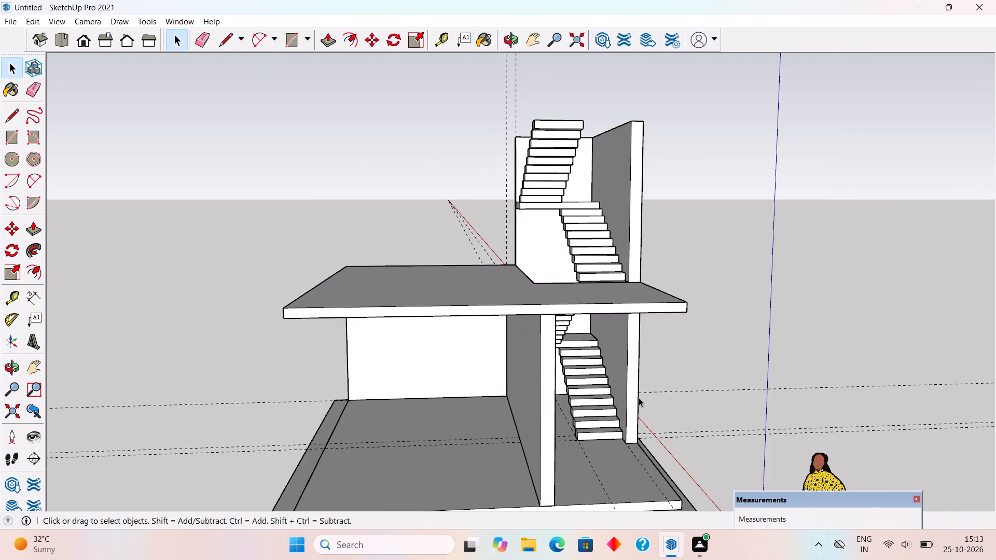
{"action": "scroll", "coordinate": [639, 397], "scroll_direction": "down", "scroll_amount": 3}
{"action": "middle_click_drag", "start_coordinate": [637, 404], "coordinate": [541, 411]}
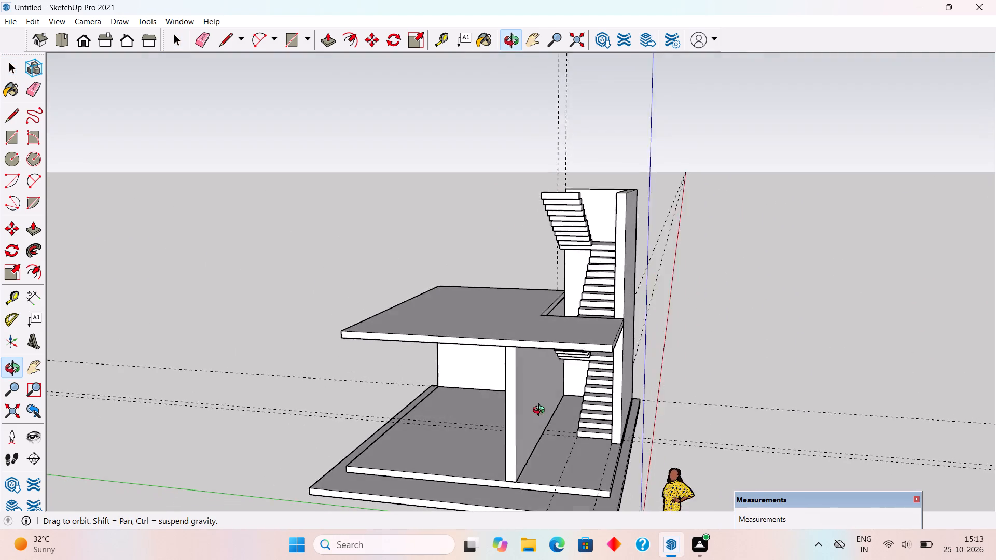
{"action": "middle_click_drag", "start_coordinate": [541, 411], "coordinate": [425, 409]}
{"action": "middle_click_drag", "start_coordinate": [531, 411], "coordinate": [291, 429]}
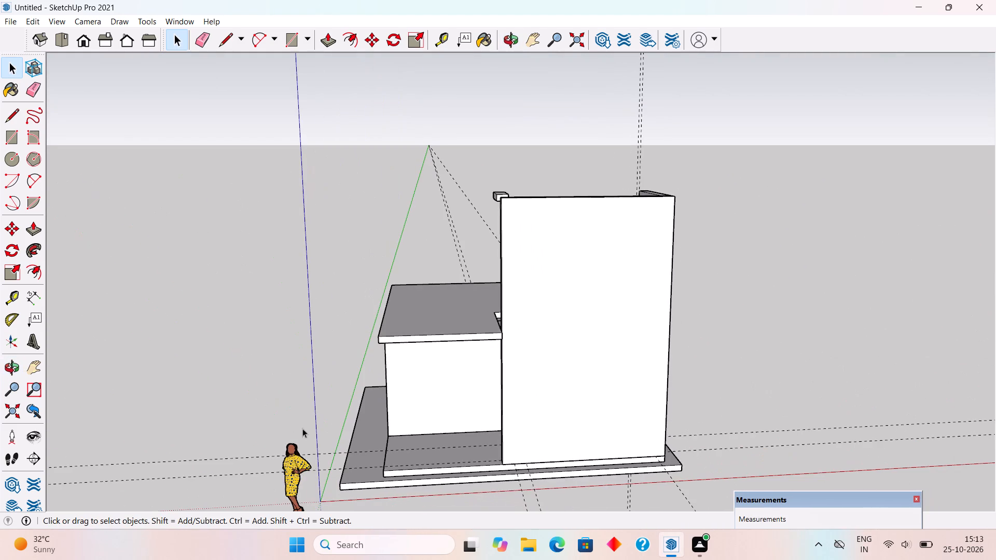
{"action": "scroll", "coordinate": [544, 442], "scroll_direction": "up", "scroll_amount": 1}
{"action": "middle_click_drag", "start_coordinate": [544, 441], "coordinate": [478, 385]}
{"action": "scroll", "coordinate": [478, 385], "scroll_direction": "up", "scroll_amount": 1}
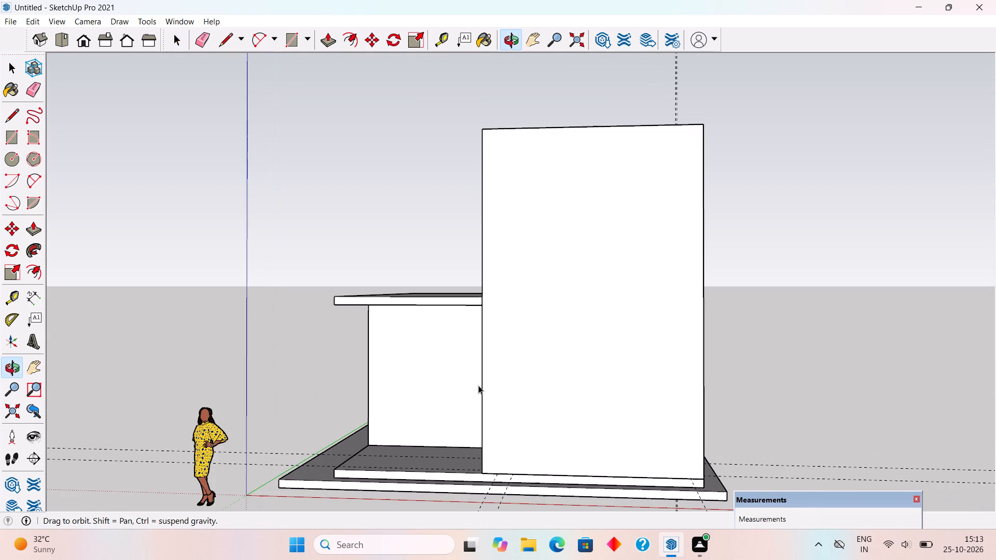
{"action": "scroll", "coordinate": [478, 385], "scroll_direction": "up", "scroll_amount": 2}
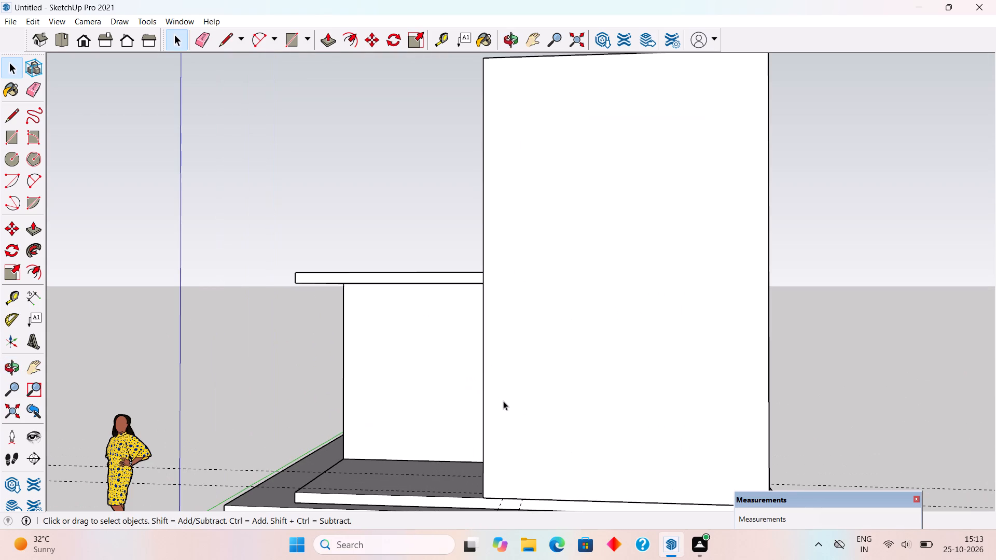
{"action": "middle_click_drag", "start_coordinate": [525, 416], "coordinate": [589, 436]}
{"action": "scroll", "coordinate": [589, 436], "scroll_direction": "down", "scroll_amount": 3}
{"action": "middle_click_drag", "start_coordinate": [588, 422], "coordinate": [573, 424]}
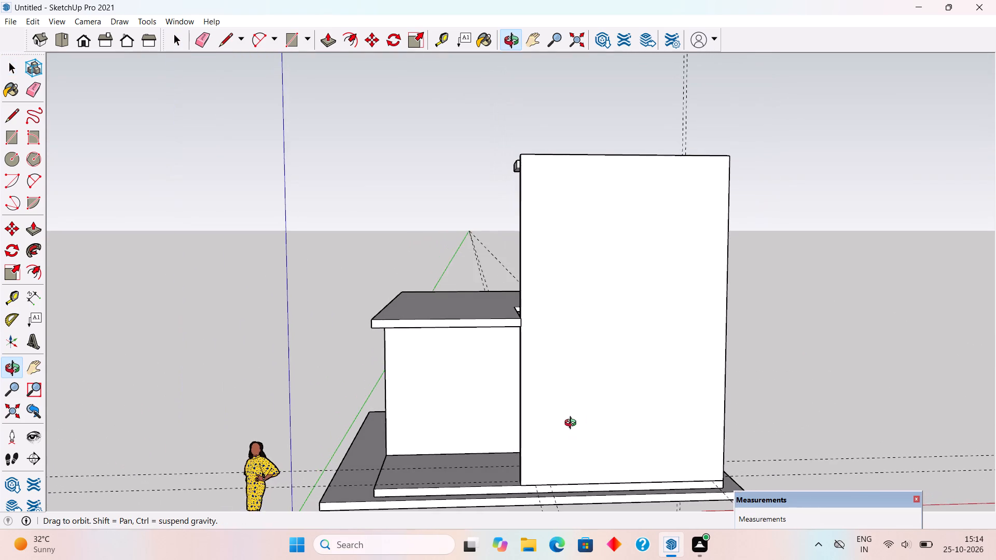
{"action": "middle_click_drag", "start_coordinate": [573, 424], "coordinate": [566, 421]}
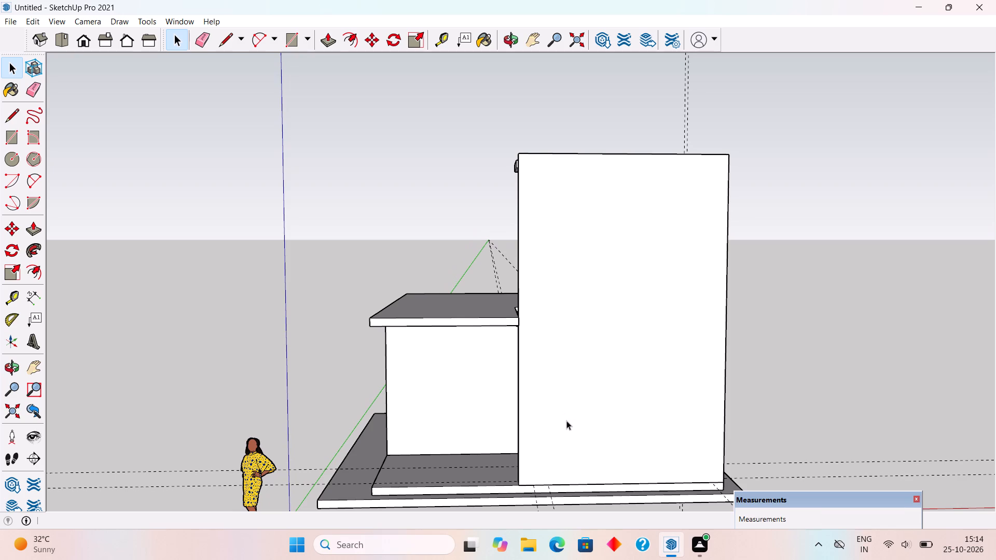
{"action": "scroll", "coordinate": [566, 421], "scroll_direction": "up", "scroll_amount": 3}
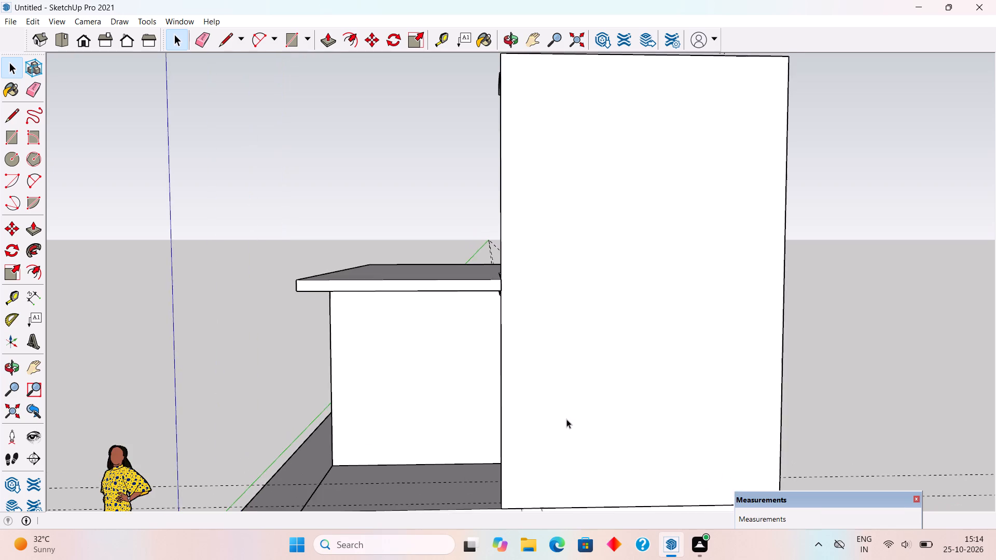
{"action": "middle_click_drag", "start_coordinate": [561, 415], "coordinate": [610, 277]}
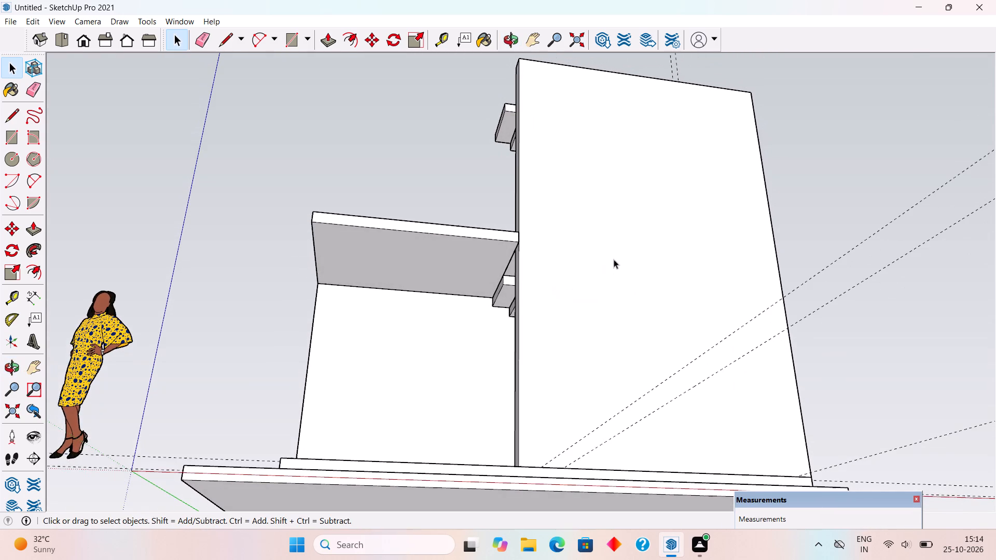
{"action": "scroll", "coordinate": [528, 323], "scroll_direction": "up", "scroll_amount": 2}
{"action": "middle_click_drag", "start_coordinate": [547, 371], "coordinate": [733, 559]}
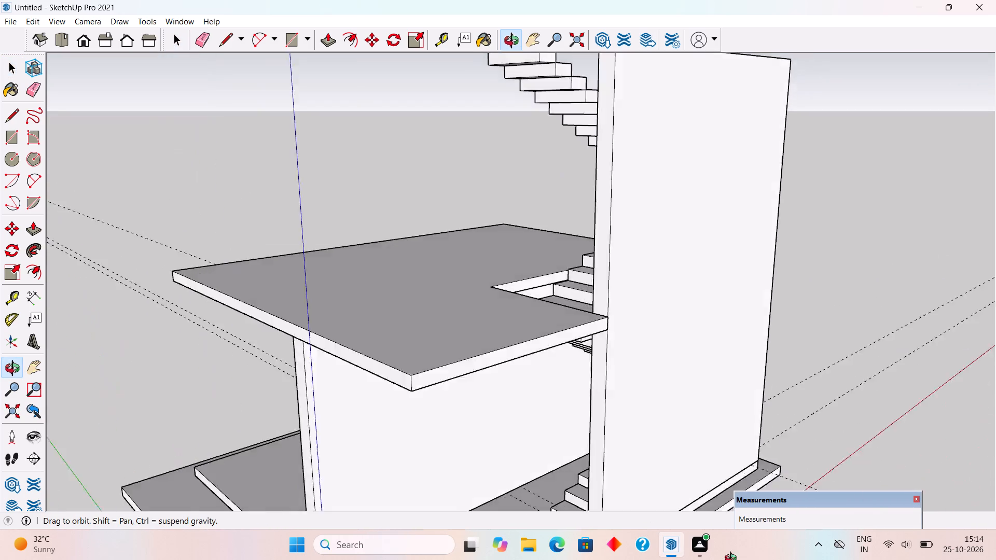
{"action": "middle_click_drag", "start_coordinate": [733, 559], "coordinate": [557, 414]}
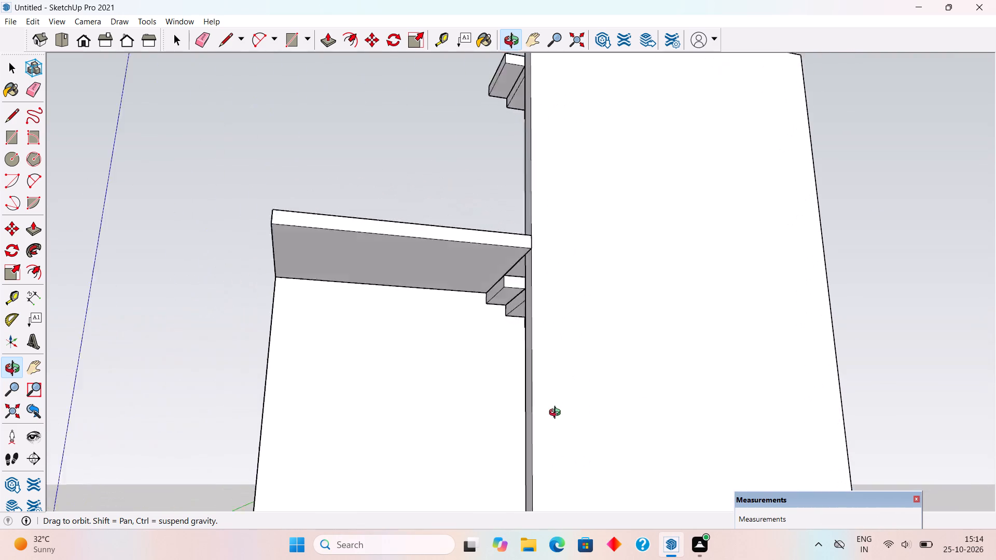
{"action": "middle_click_drag", "start_coordinate": [557, 414], "coordinate": [496, 523]}
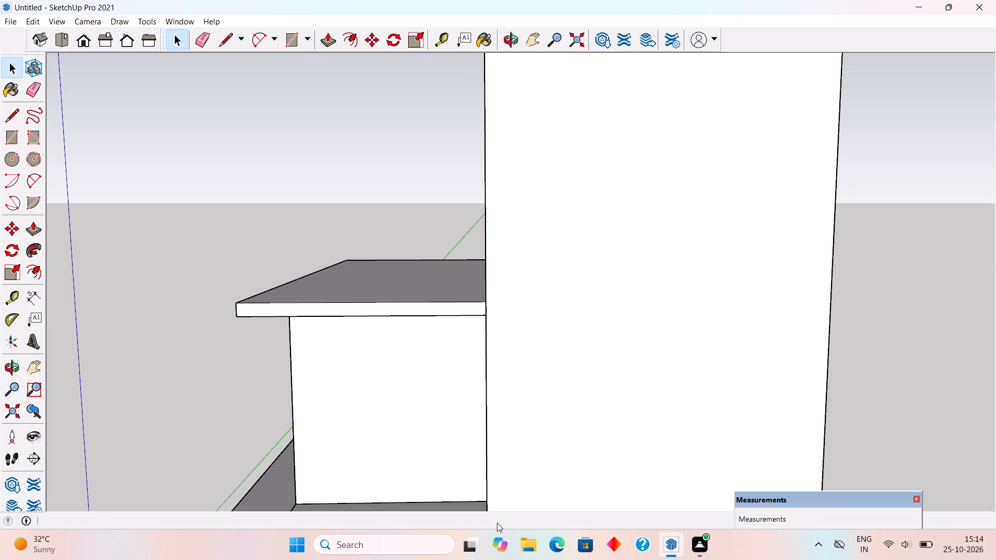
Examine the tall side wall's outer face and how it meets the slab's edge and the stepped base.
{"action": "scroll", "coordinate": [497, 523], "scroll_direction": "down", "scroll_amount": 6}
{"action": "scroll", "coordinate": [469, 409], "scroll_direction": "down", "scroll_amount": 7}
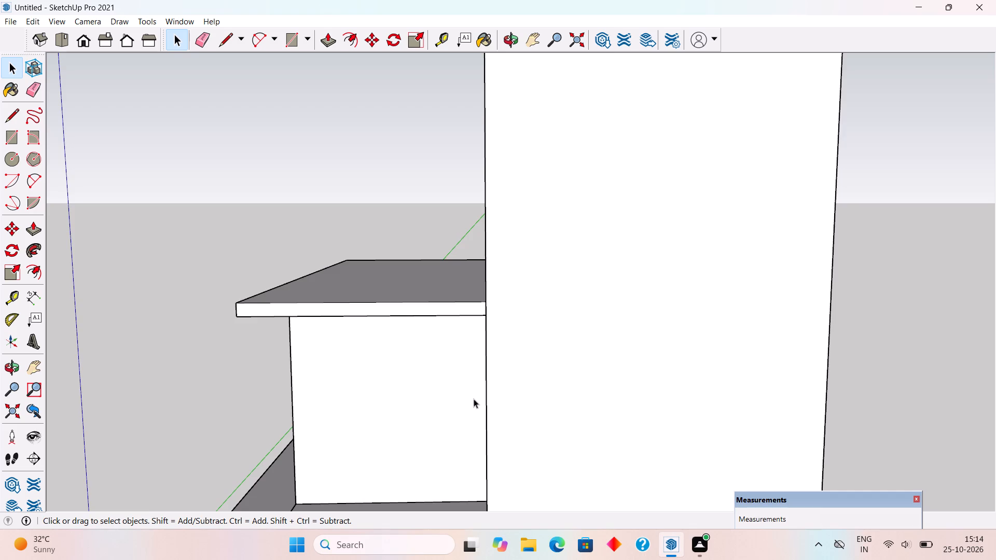
{"action": "scroll", "coordinate": [434, 354], "scroll_direction": "down", "scroll_amount": 5}
{"action": "middle_click_drag", "start_coordinate": [475, 379], "coordinate": [545, 362]}
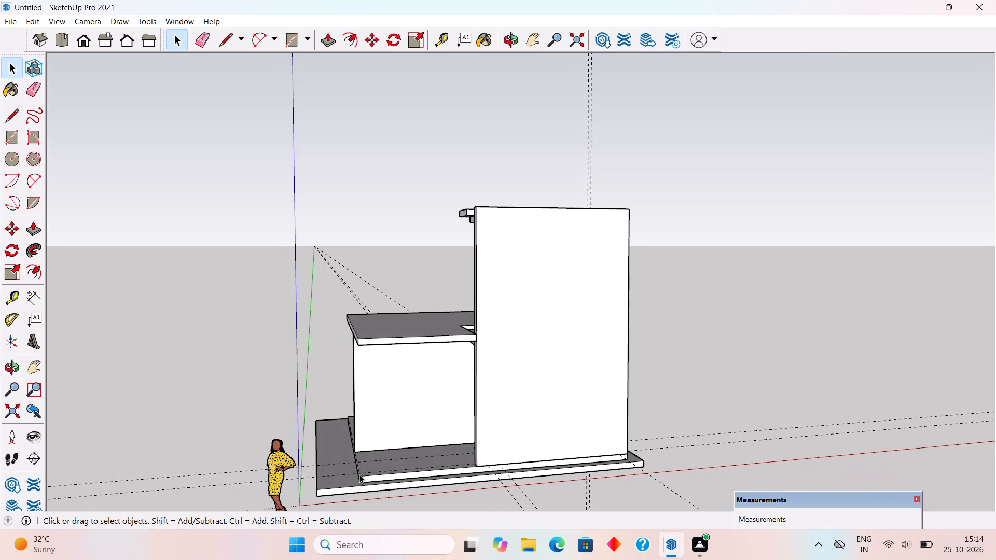
{"action": "scroll", "coordinate": [363, 469], "scroll_direction": "up", "scroll_amount": 3}
{"action": "middle_click_drag", "start_coordinate": [363, 469], "coordinate": [364, 461]}
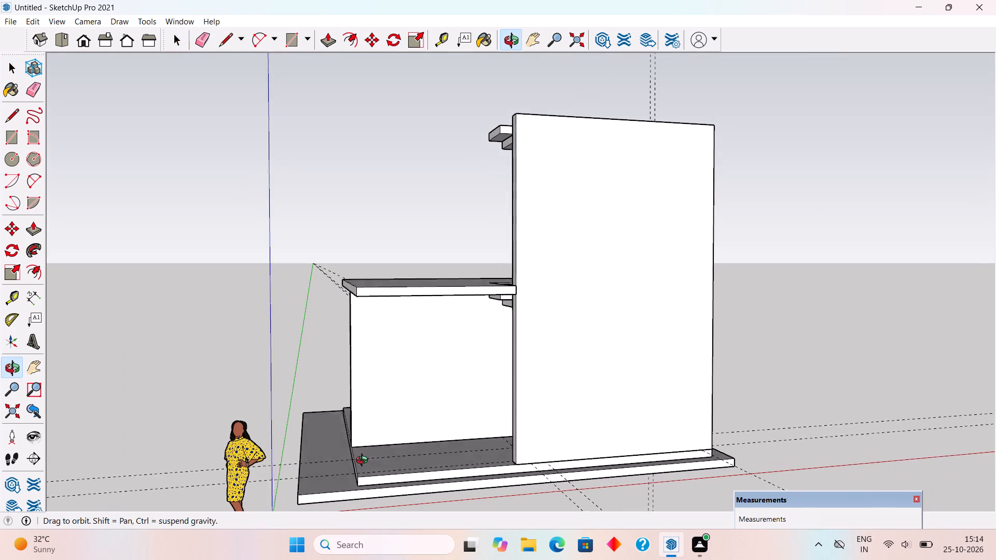
{"action": "middle_click_drag", "start_coordinate": [364, 461], "coordinate": [758, 528]}
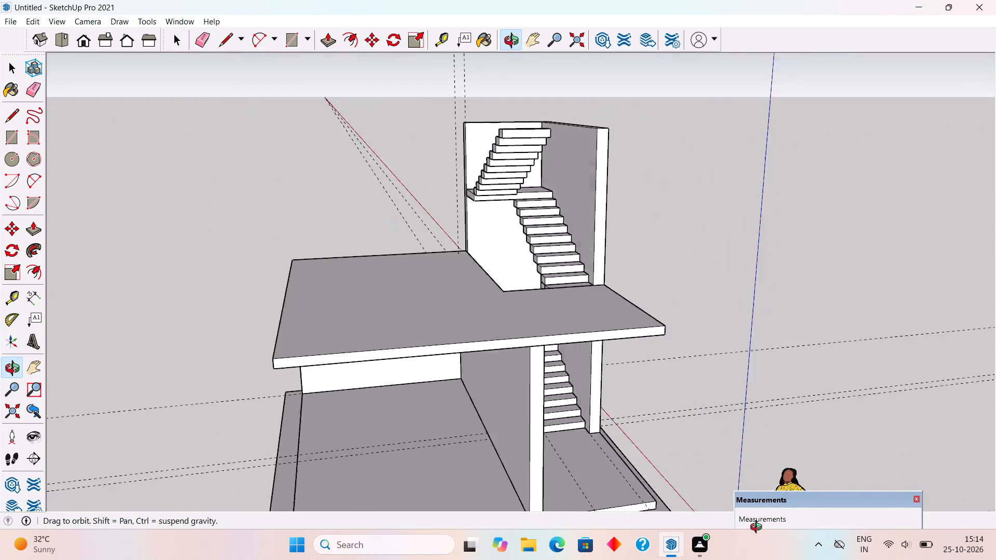
{"action": "middle_click_drag", "start_coordinate": [758, 528], "coordinate": [403, 401]}
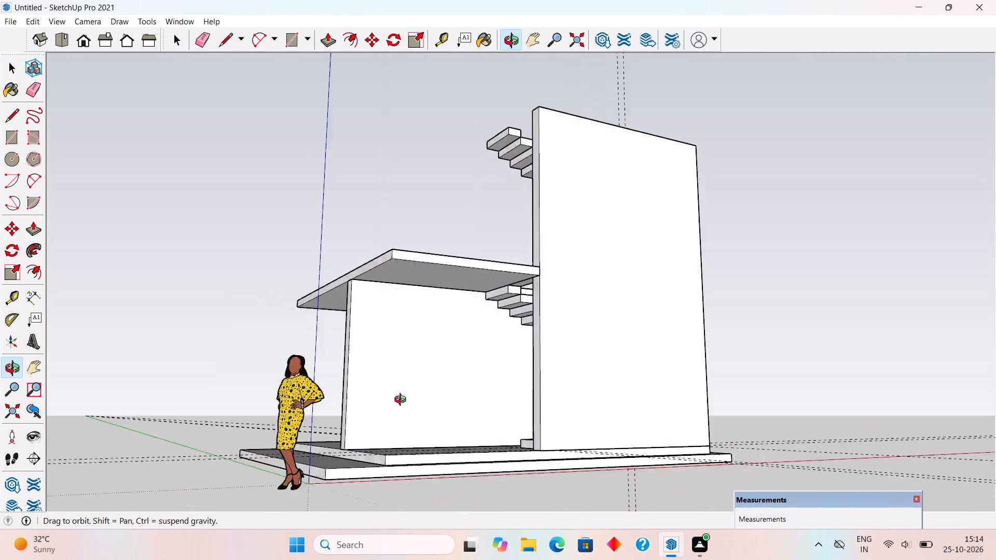
{"action": "middle_click_drag", "start_coordinate": [403, 401], "coordinate": [276, 367]}
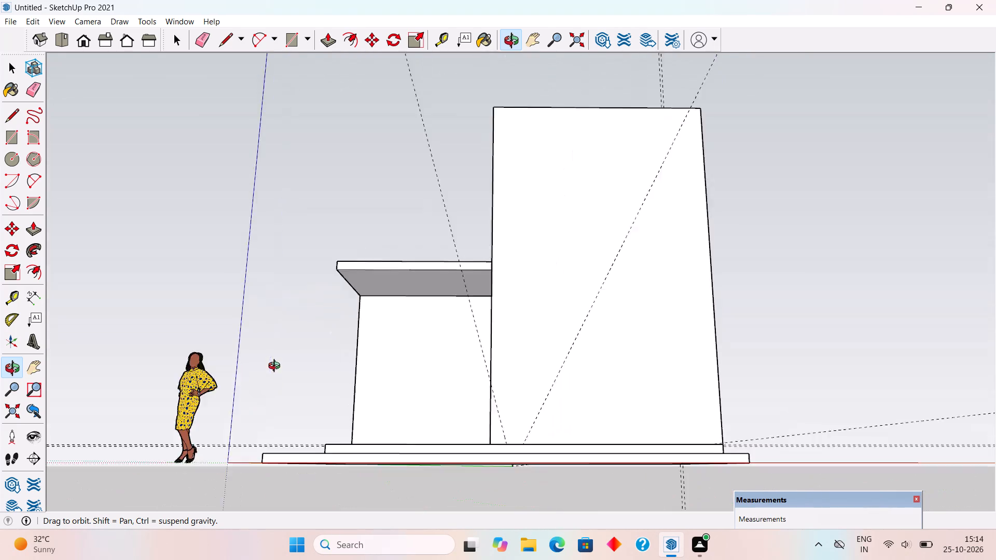
{"action": "middle_click_drag", "start_coordinate": [276, 367], "coordinate": [448, 421]}
{"action": "scroll", "coordinate": [451, 388], "scroll_direction": "down", "scroll_amount": 4}
{"action": "middle_click_drag", "start_coordinate": [651, 423], "coordinate": [432, 423]}
{"action": "scroll", "coordinate": [414, 429], "scroll_direction": "up", "scroll_amount": 7}
{"action": "middle_click_drag", "start_coordinate": [594, 432], "coordinate": [647, 408]}
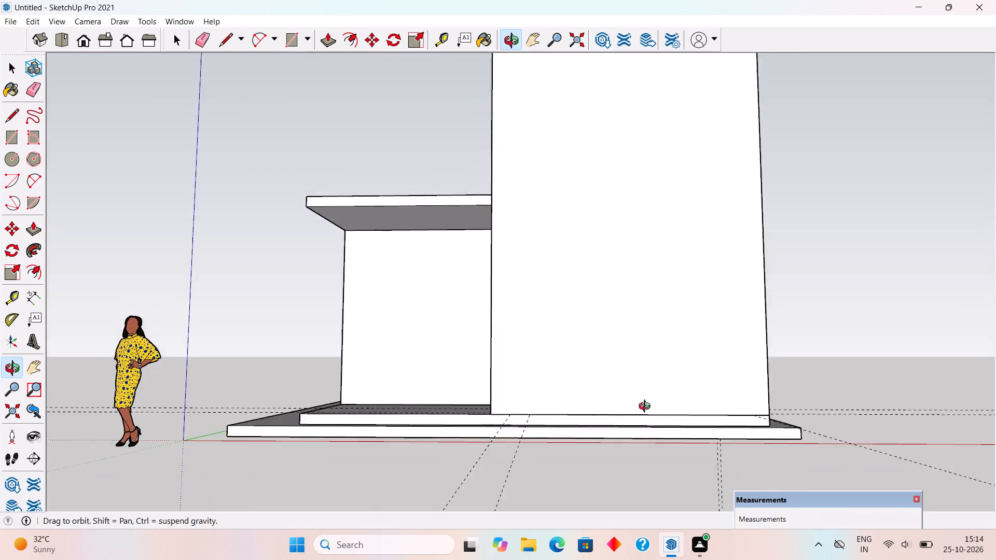
{"action": "middle_click_drag", "start_coordinate": [647, 408], "coordinate": [772, 480]}
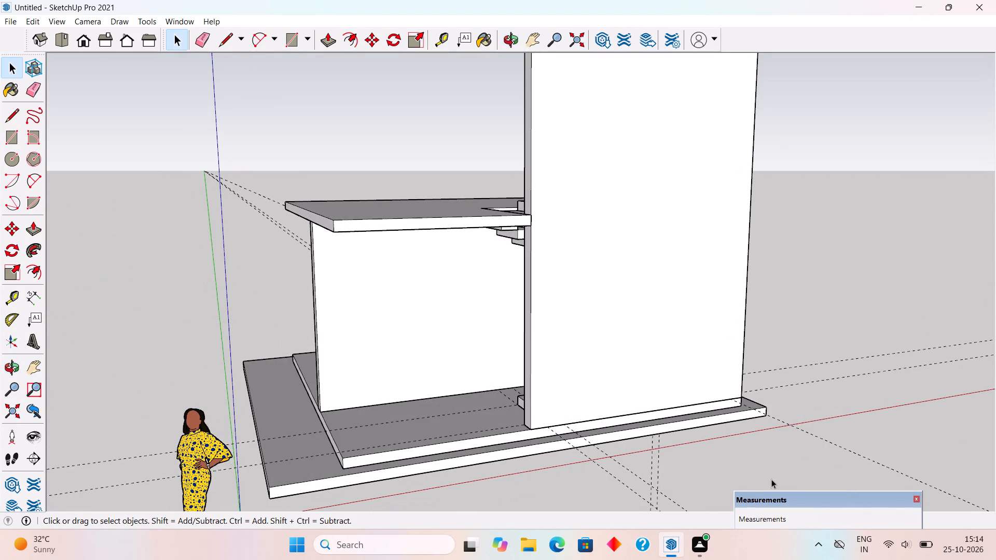
{"action": "scroll", "coordinate": [655, 373], "scroll_direction": "up", "scroll_amount": 3}
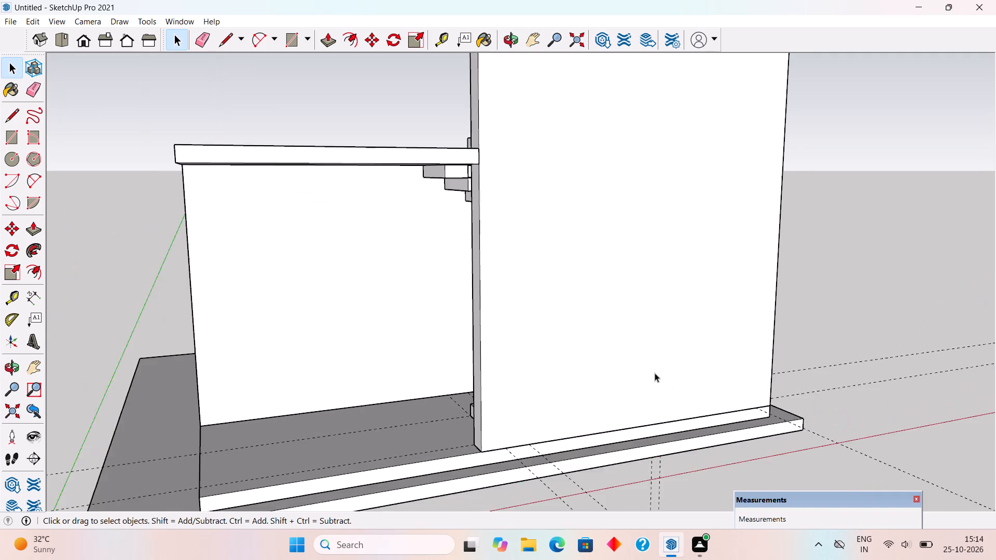
{"action": "scroll", "coordinate": [655, 373], "scroll_direction": "up", "scroll_amount": 1}
{"action": "middle_click_drag", "start_coordinate": [647, 374], "coordinate": [504, 475]}
{"action": "scroll", "coordinate": [504, 475], "scroll_direction": "down", "scroll_amount": 6}
{"action": "middle_click_drag", "start_coordinate": [504, 474], "coordinate": [518, 437]}
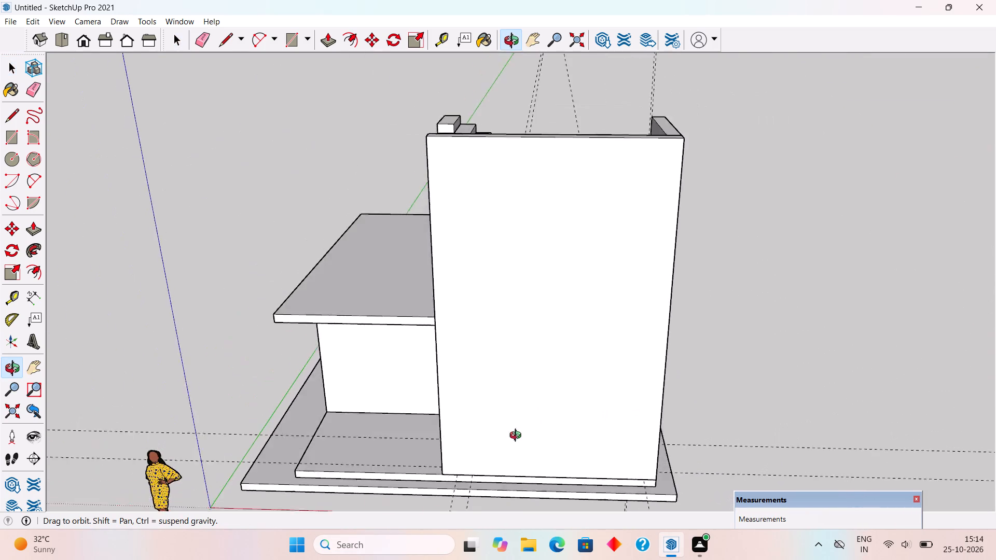
{"action": "middle_click_drag", "start_coordinate": [518, 437], "coordinate": [759, 376]}
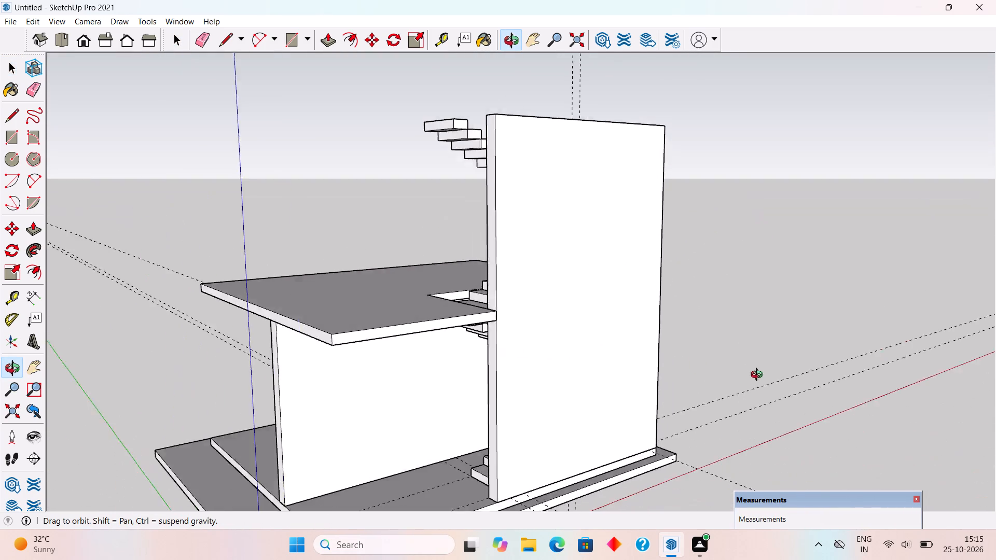
{"action": "middle_click_drag", "start_coordinate": [759, 376], "coordinate": [767, 378]}
{"action": "middle_click_drag", "start_coordinate": [727, 353], "coordinate": [697, 374]}
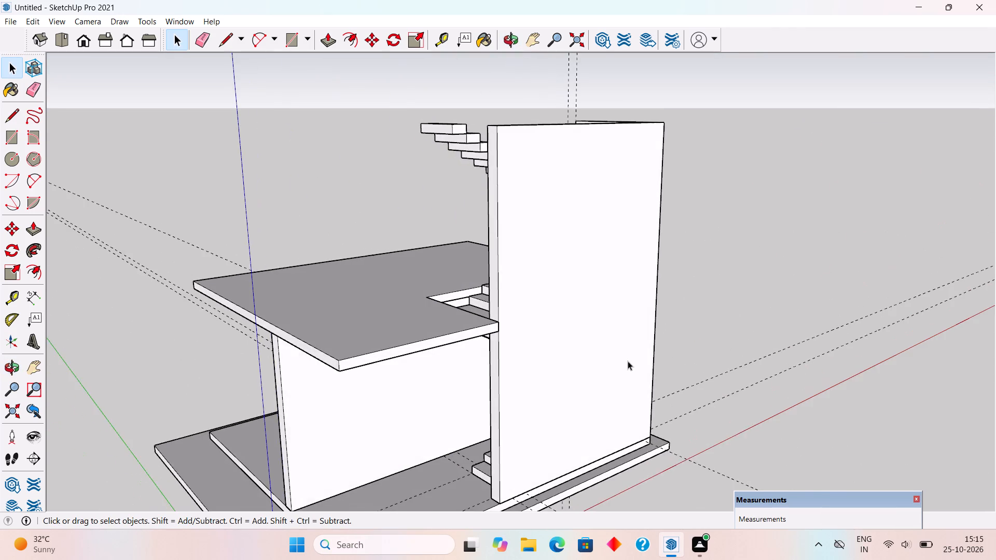
{"action": "scroll", "coordinate": [621, 356], "scroll_direction": "down", "scroll_amount": 4}
{"action": "middle_click_drag", "start_coordinate": [523, 409], "coordinate": [497, 358]}
{"action": "scroll", "coordinate": [497, 359], "scroll_direction": "up", "scroll_amount": 1}
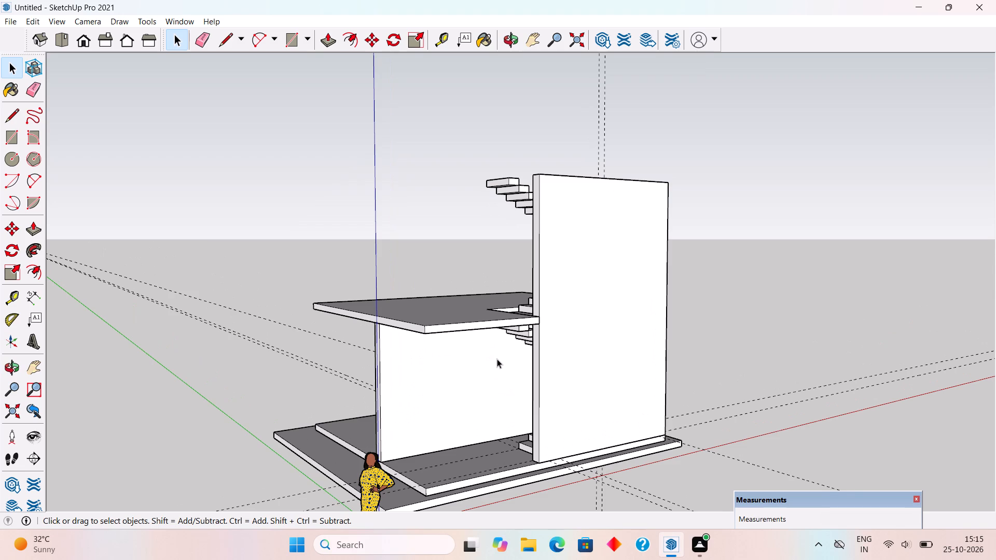
{"action": "scroll", "coordinate": [498, 362], "scroll_direction": "down", "scroll_amount": 10}
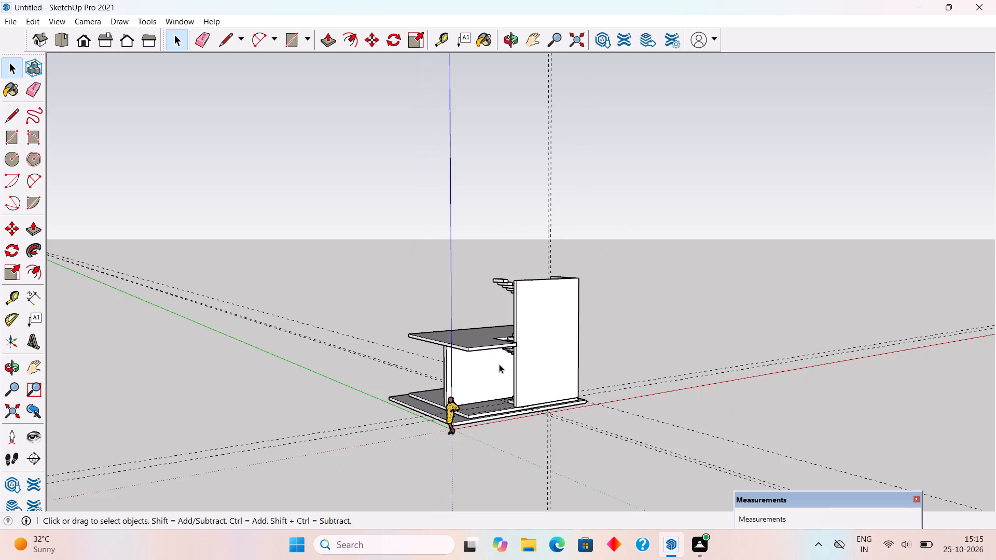
Place a guide on the slab's top, 9" from the long edge of the stairwell opening.
{"action": "middle_click_drag", "start_coordinate": [492, 363], "coordinate": [566, 499]}
{"action": "scroll", "coordinate": [492, 363], "scroll_direction": "down", "scroll_amount": 1}
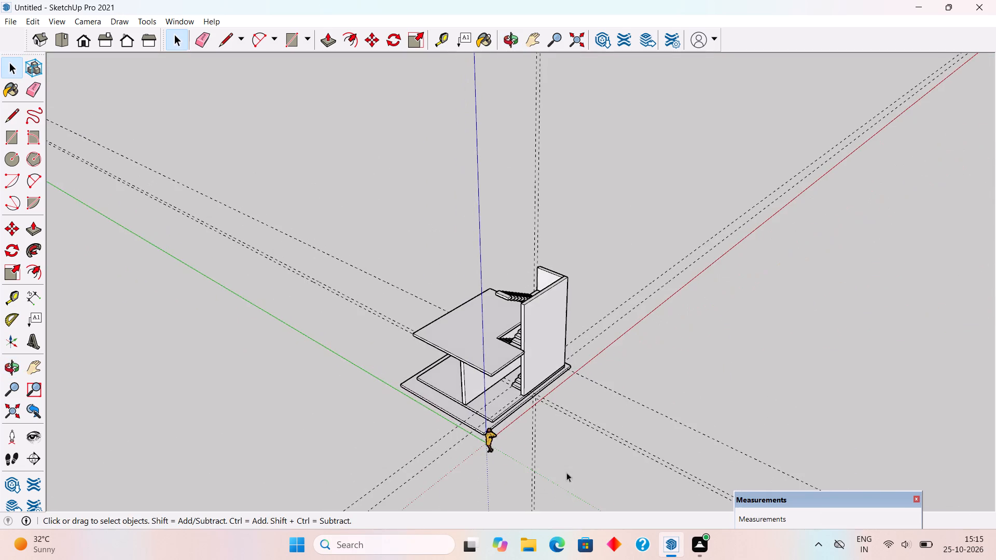
{"action": "scroll", "coordinate": [510, 362], "scroll_direction": "up", "scroll_amount": 1}
{"action": "middle_click_drag", "start_coordinate": [508, 360], "coordinate": [832, 383]}
{"action": "scroll", "coordinate": [589, 314], "scroll_direction": "up", "scroll_amount": 6}
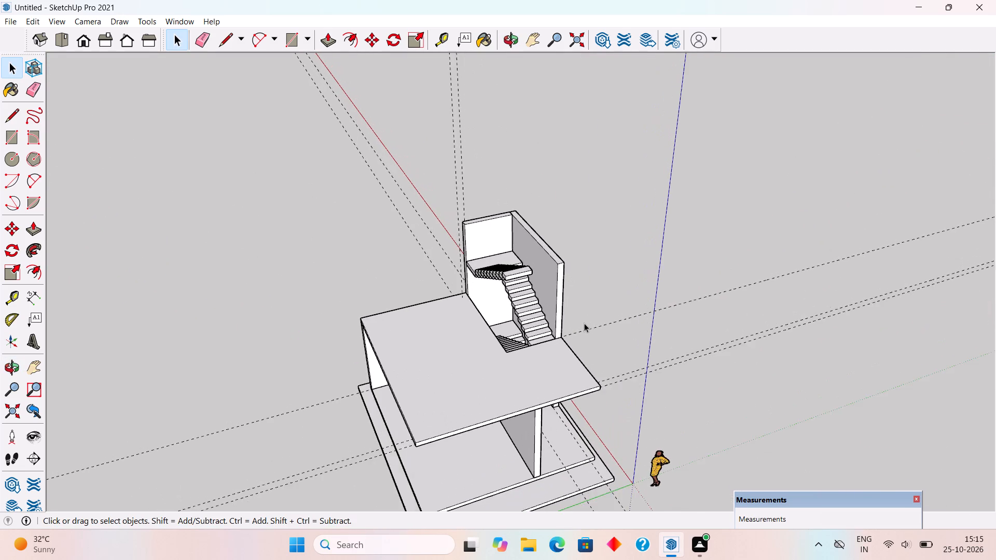
{"action": "scroll", "coordinate": [584, 323], "scroll_direction": "up", "scroll_amount": 4}
{"action": "scroll", "coordinate": [473, 312], "scroll_direction": "up", "scroll_amount": 4}
{"action": "key", "text": "t"}
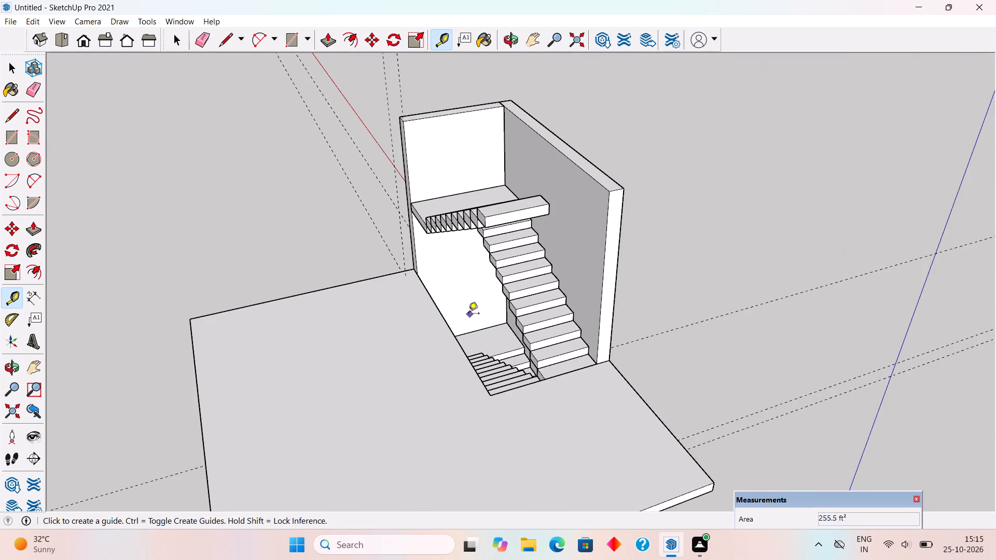
{"action": "scroll", "coordinate": [448, 342], "scroll_direction": "up", "scroll_amount": 2}
{"action": "left_click", "coordinate": [453, 335]}
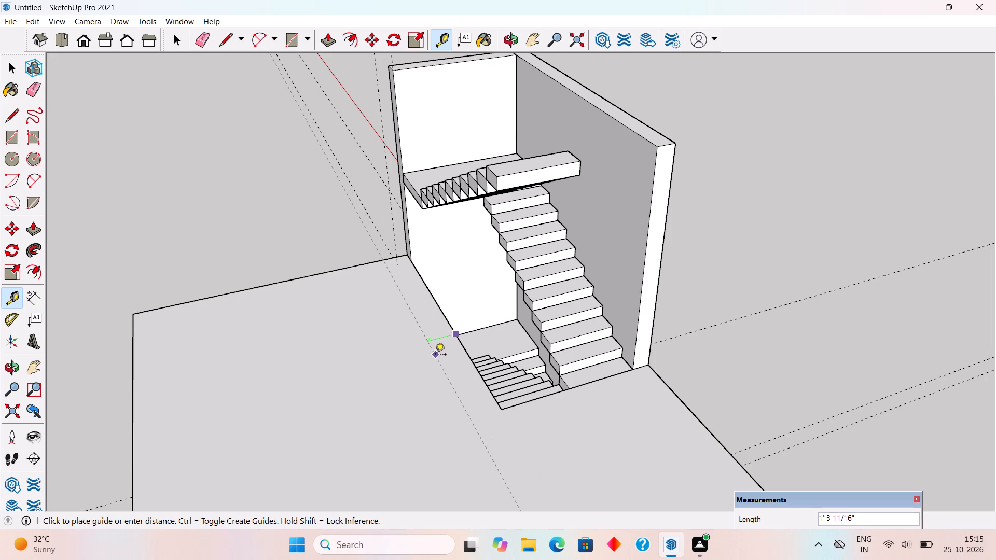
{"action": "type", "text": "9\""}
{"action": "key", "text": "Return"}
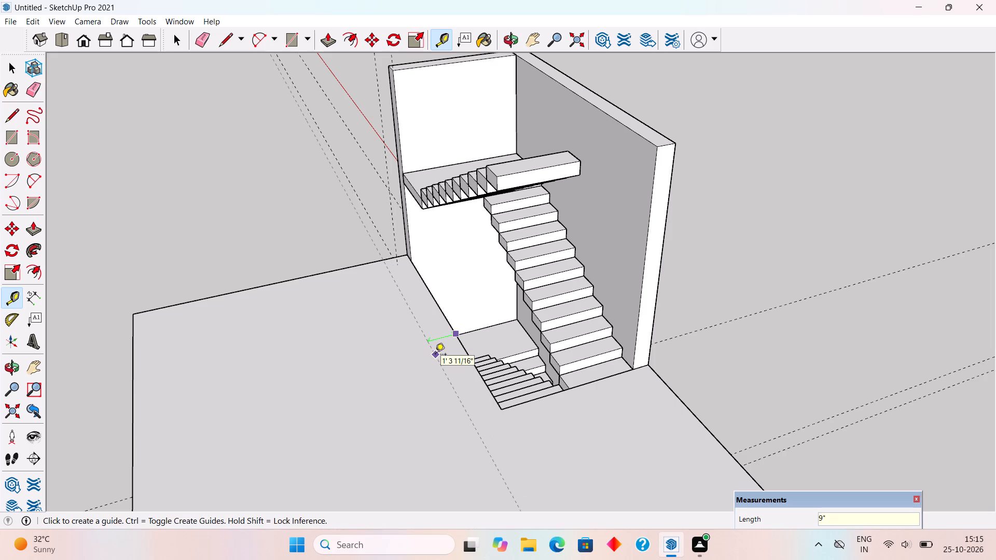
Place guides on the slab's top 9" in from its back edge and from the side edge opposite the stairwell.
{"action": "left_click", "coordinate": [317, 272]}
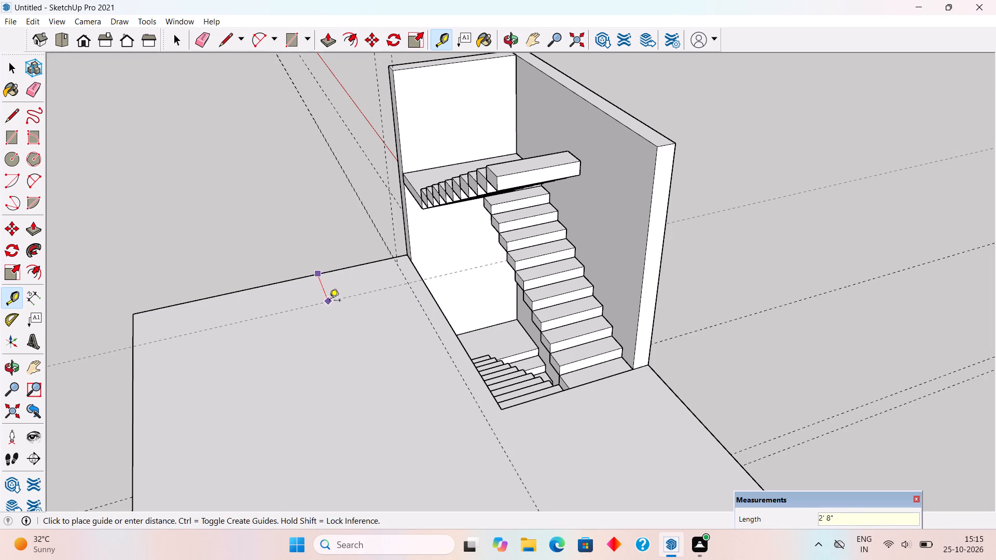
{"action": "type", "text": "9\""}
{"action": "key", "text": "Return"}
{"action": "scroll", "coordinate": [341, 282], "scroll_direction": "down", "scroll_amount": 4}
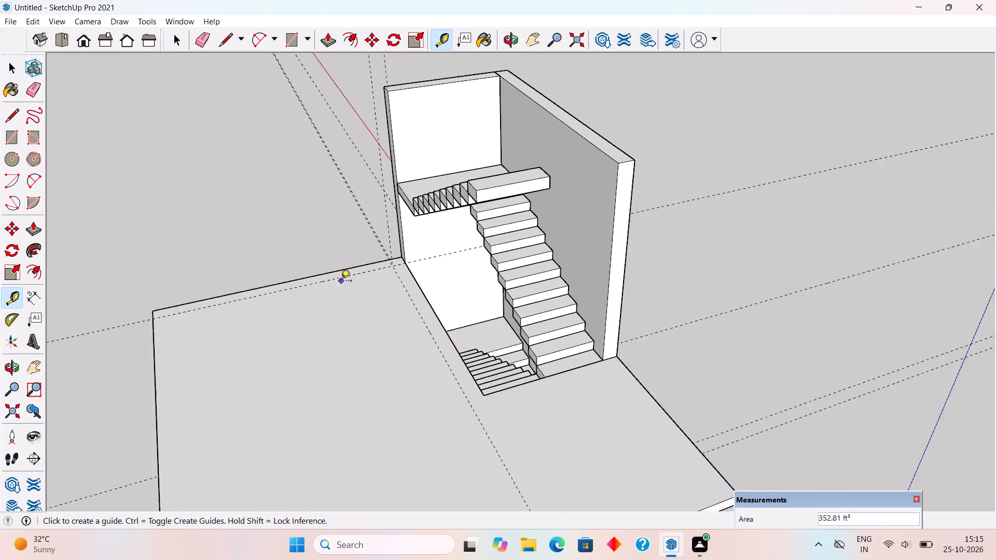
{"action": "scroll", "coordinate": [341, 282], "scroll_direction": "down", "scroll_amount": 2}
{"action": "left_click", "coordinate": [242, 409]}
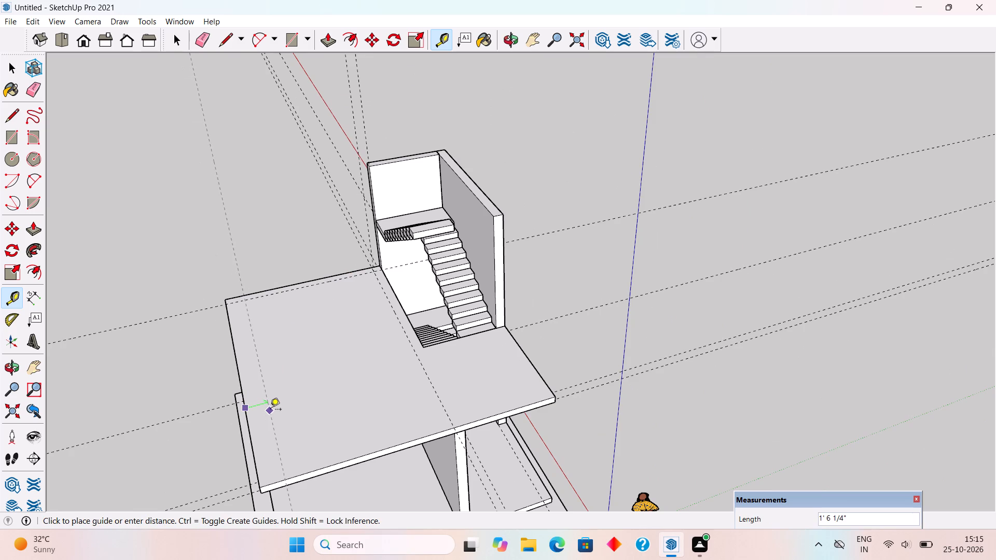
{"action": "type", "text": "9\""}
{"action": "key", "text": "Return"}
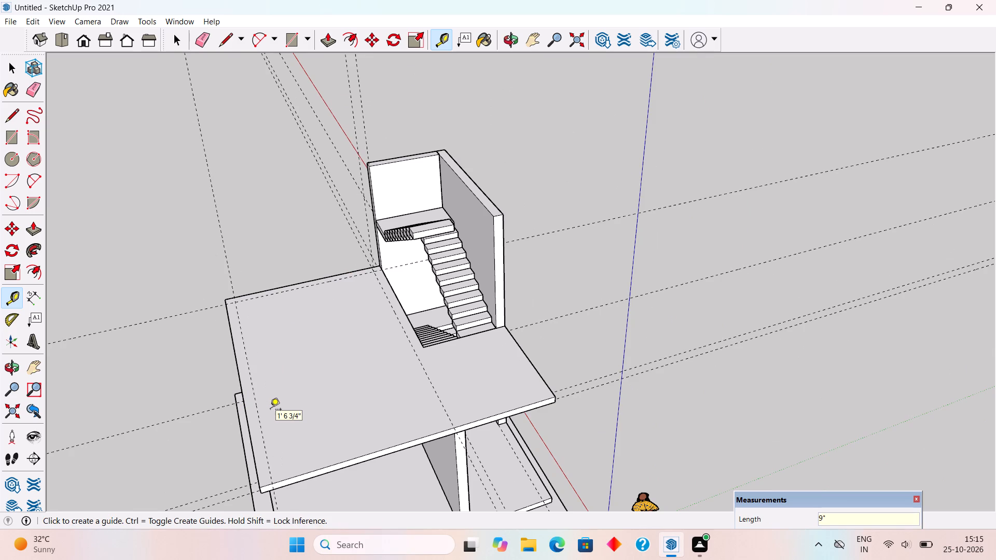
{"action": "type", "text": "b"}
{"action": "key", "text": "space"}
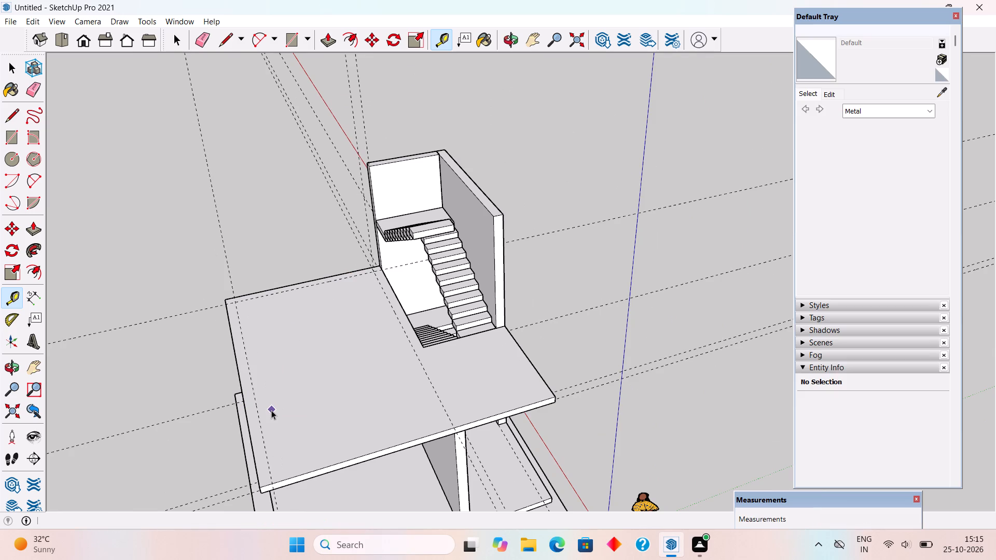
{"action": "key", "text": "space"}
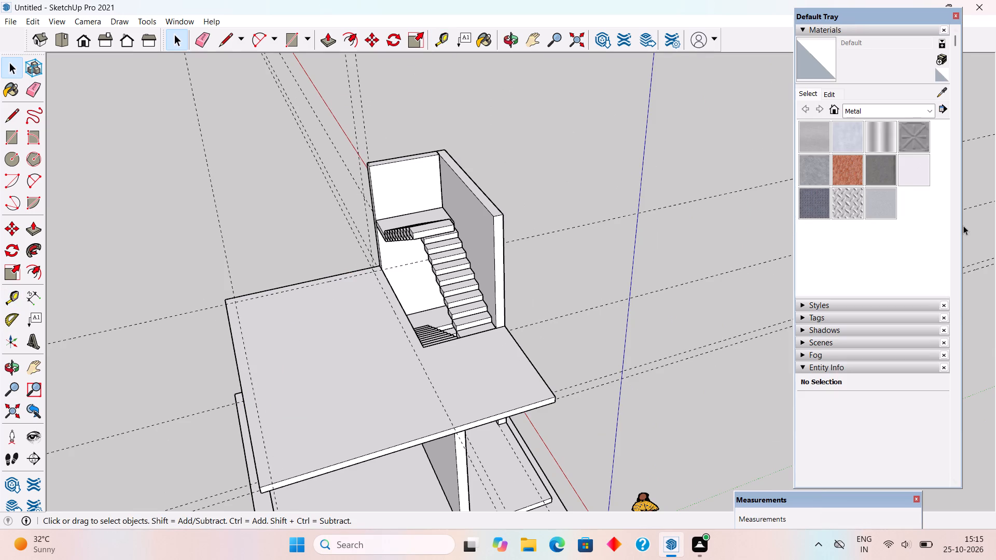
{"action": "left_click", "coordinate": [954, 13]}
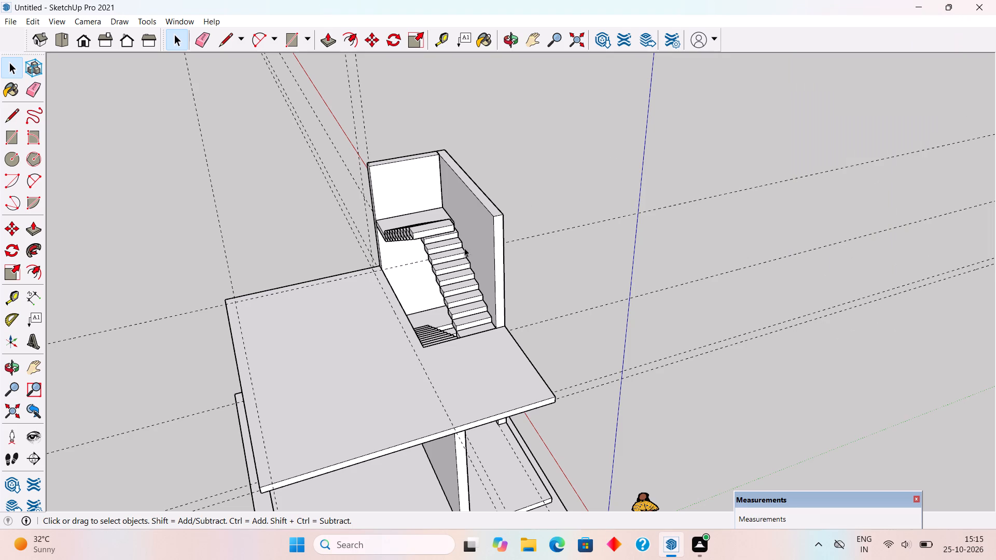
Draw a 9" wide rectangle along the stairwell opening's long edge, from the slab's back edge to its front edge.
{"action": "scroll", "coordinate": [425, 270], "scroll_direction": "up", "scroll_amount": 1}
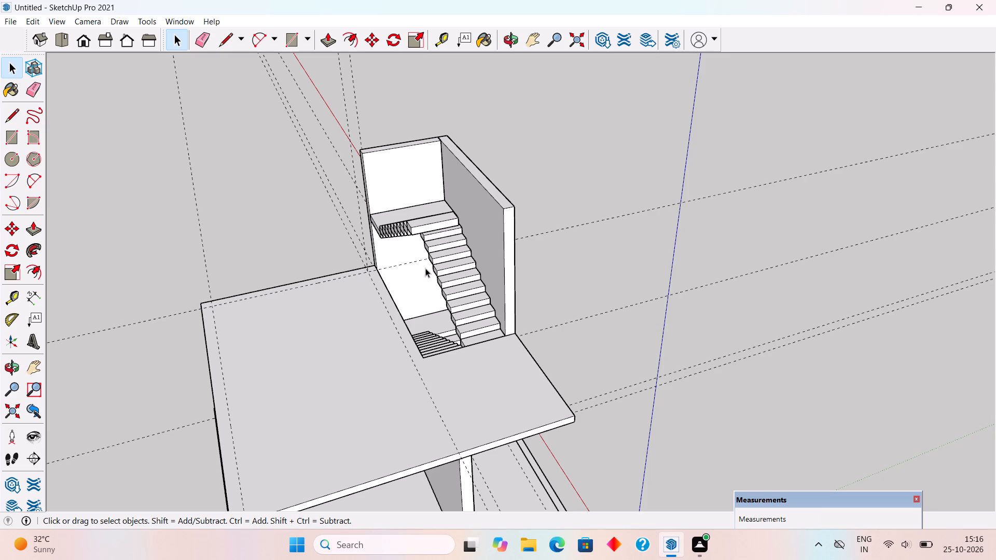
{"action": "scroll", "coordinate": [408, 340], "scroll_direction": "up", "scroll_amount": 6}
{"action": "scroll", "coordinate": [361, 324], "scroll_direction": "up", "scroll_amount": 5}
{"action": "scroll", "coordinate": [358, 247], "scroll_direction": "up", "scroll_amount": 16}
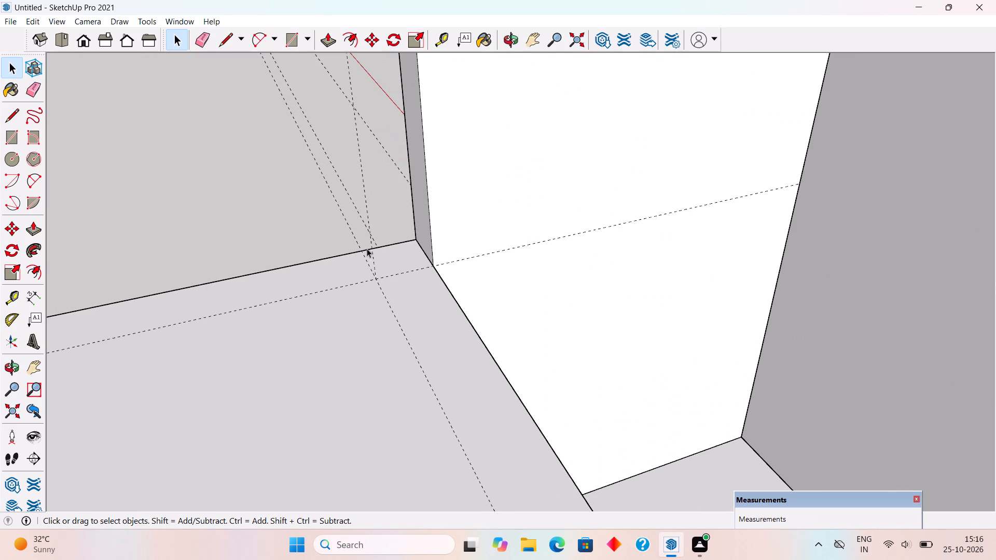
{"action": "key", "text": "r"}
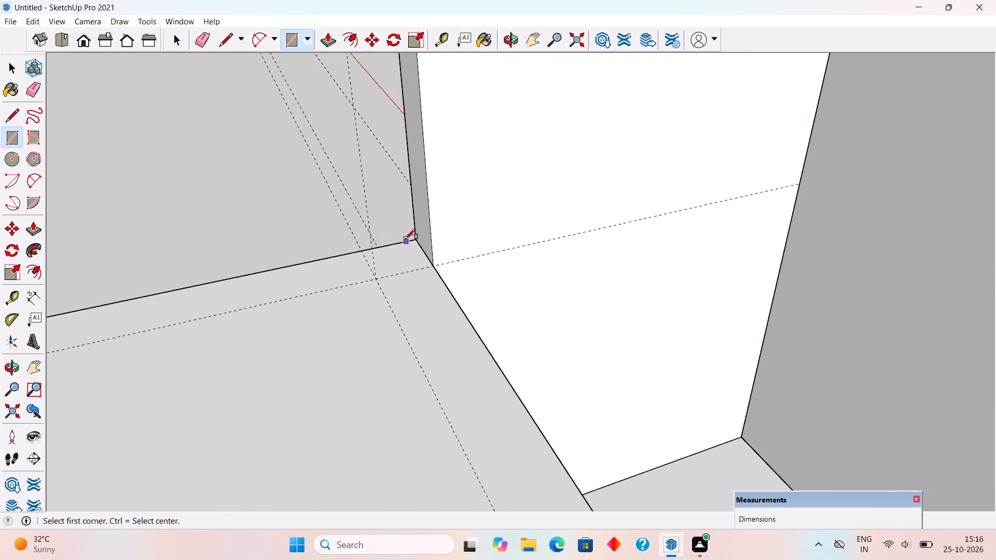
{"action": "left_click", "coordinate": [420, 243]}
{"action": "scroll", "coordinate": [366, 252], "scroll_direction": "down", "scroll_amount": 5}
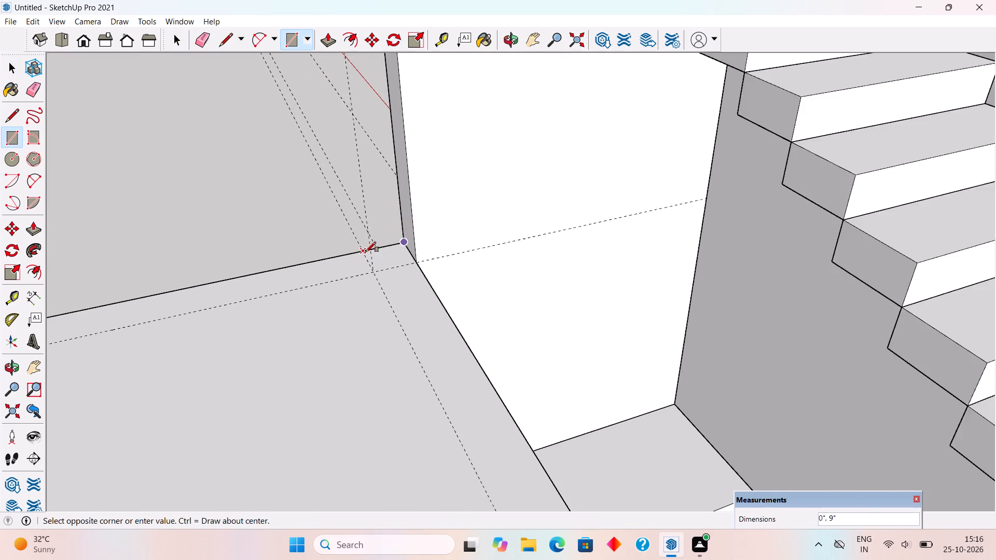
{"action": "scroll", "coordinate": [366, 252], "scroll_direction": "down", "scroll_amount": 14}
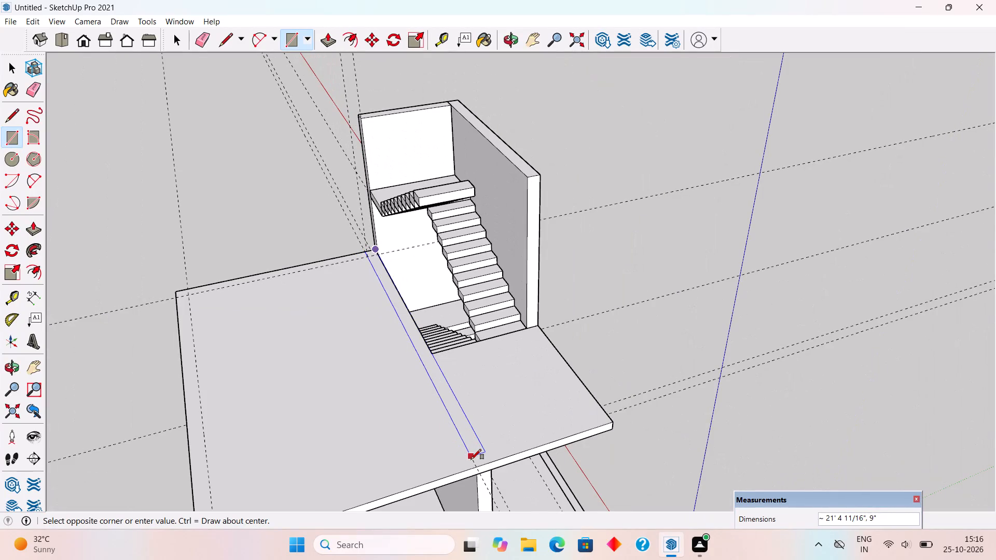
{"action": "left_click", "coordinate": [474, 468]}
Pull the 9" strip beside the stairwell up 10' and group the resulting wall.
{"action": "key", "text": "p"}
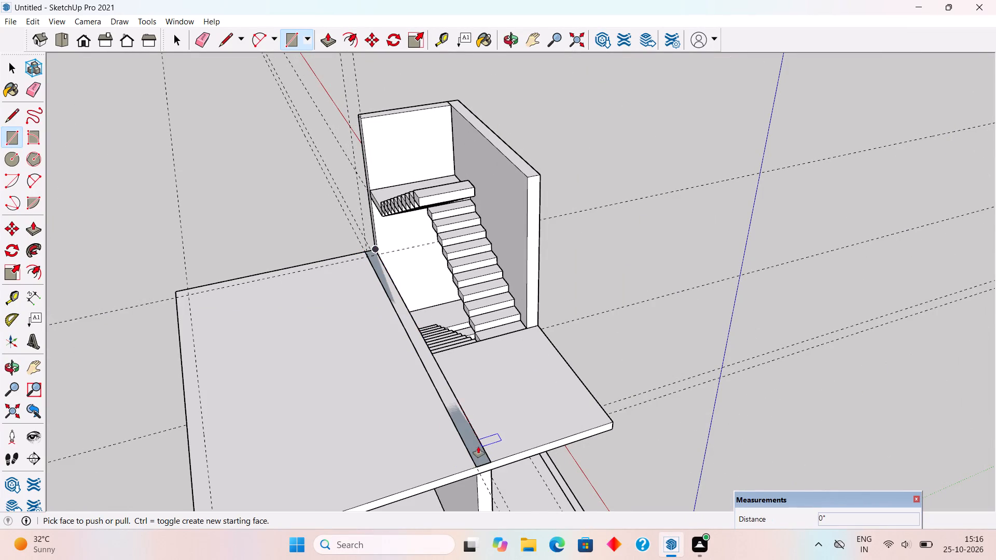
{"action": "left_click", "coordinate": [478, 446]}
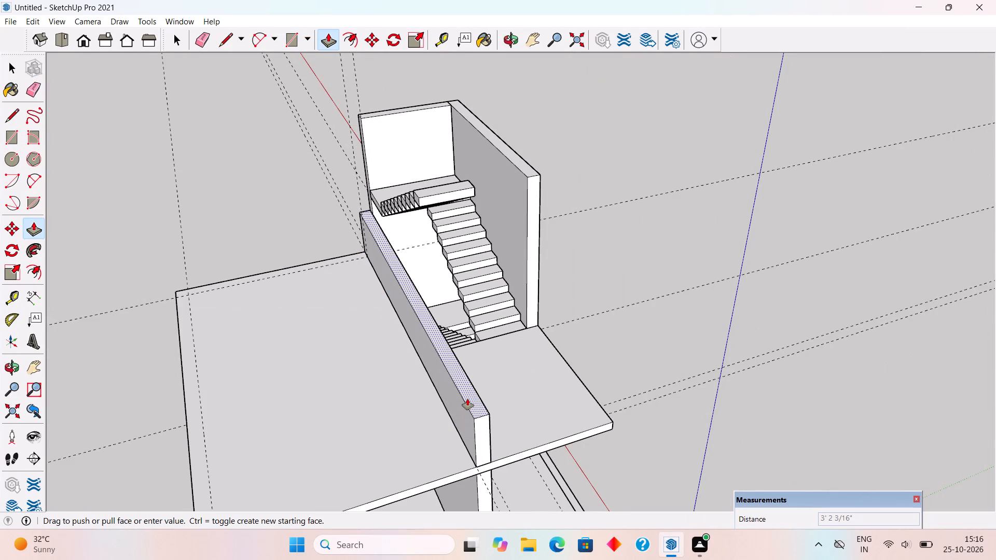
{"action": "type", "text": "10'"}
{"action": "key", "text": "Return"}
{"action": "key", "text": "space"}
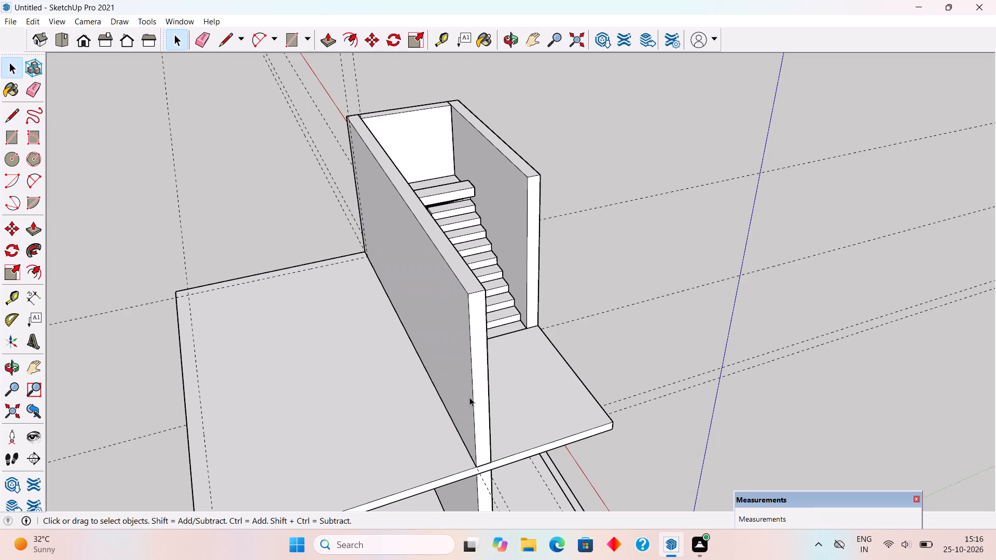
{"action": "triple_click", "coordinate": [476, 390]}
{"action": "right_click", "coordinate": [476, 390]}
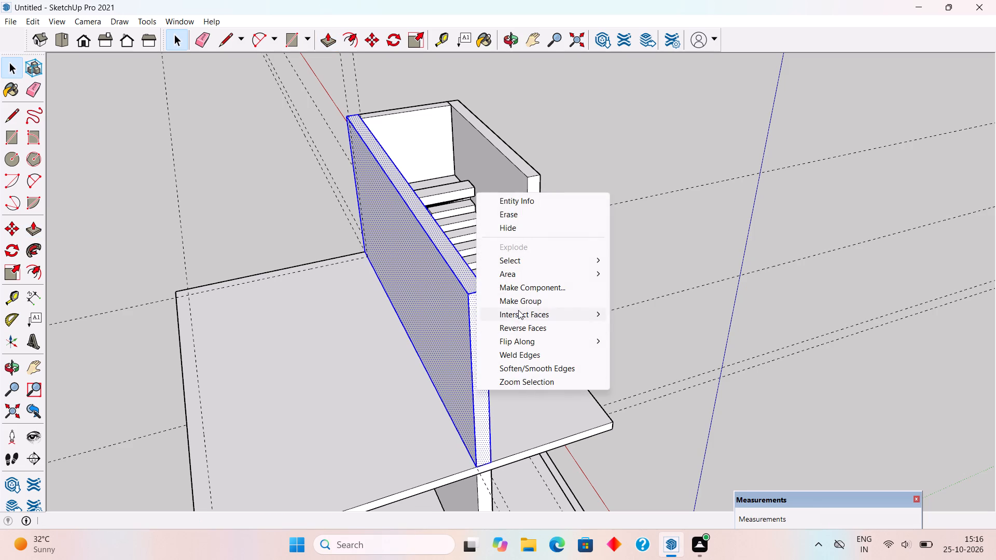
{"action": "left_click", "coordinate": [520, 301]}
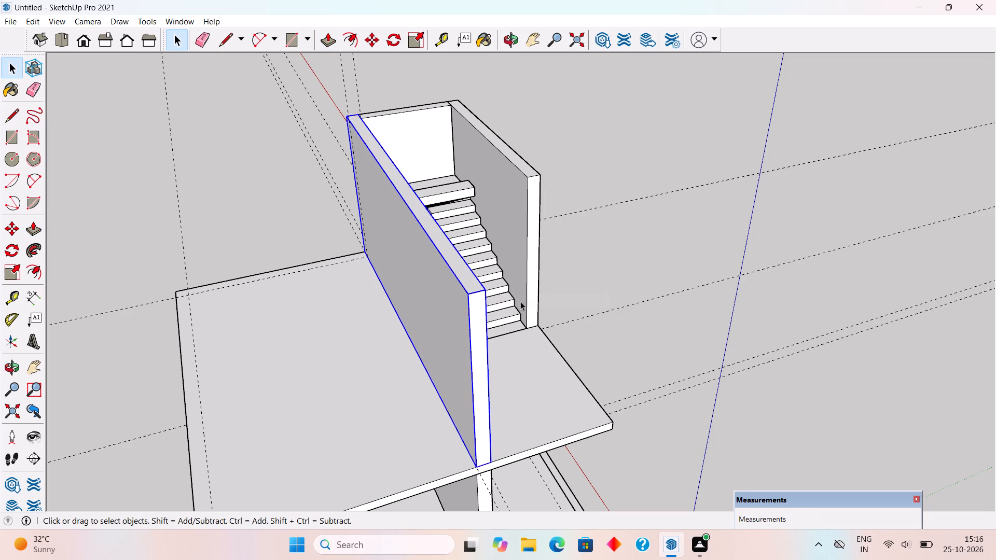
Draw a 22' by 9" rectangle along the slab's side edge opposite the stairwell.
{"action": "scroll", "coordinate": [510, 283], "scroll_direction": "down", "scroll_amount": 5}
{"action": "middle_click_drag", "start_coordinate": [426, 359], "coordinate": [755, 337]}
{"action": "scroll", "coordinate": [637, 456], "scroll_direction": "up", "scroll_amount": 5}
{"action": "key", "text": "r"}
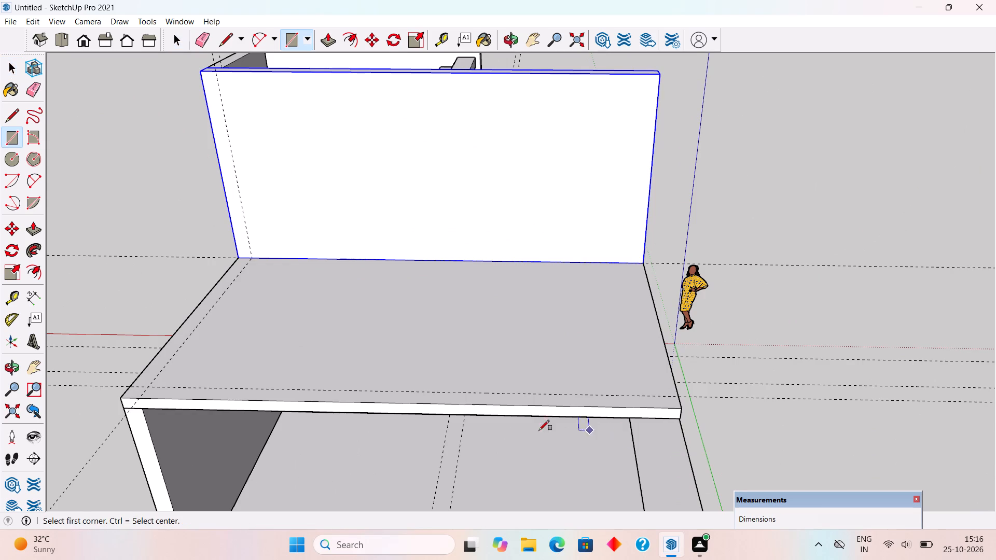
{"action": "left_click", "coordinate": [126, 386]}
{"action": "left_click", "coordinate": [677, 412]}
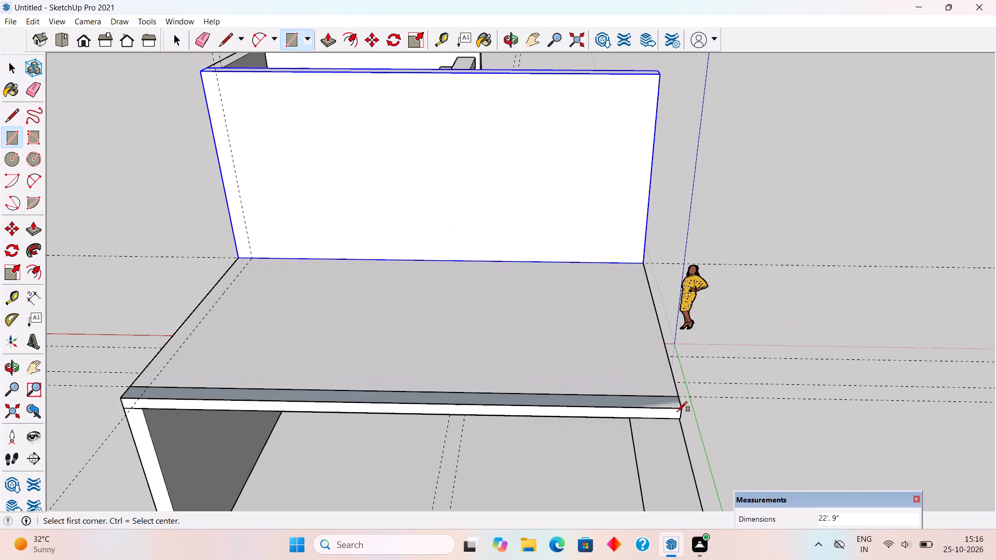
Pull the 22' by 9" strip up 10' and group the resulting side wall.
{"action": "key", "text": "p"}
{"action": "left_click", "coordinate": [644, 397]}
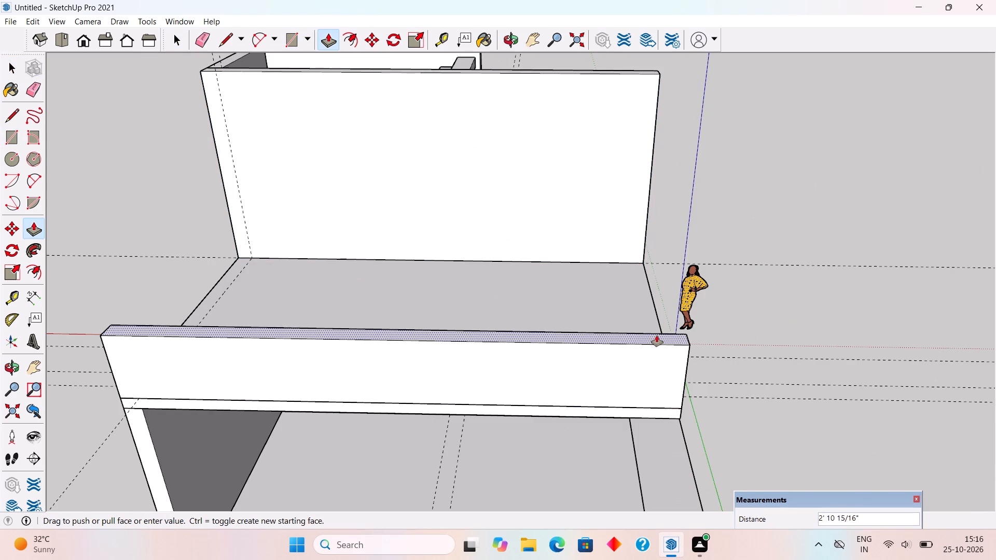
{"action": "type", "text": "10"}
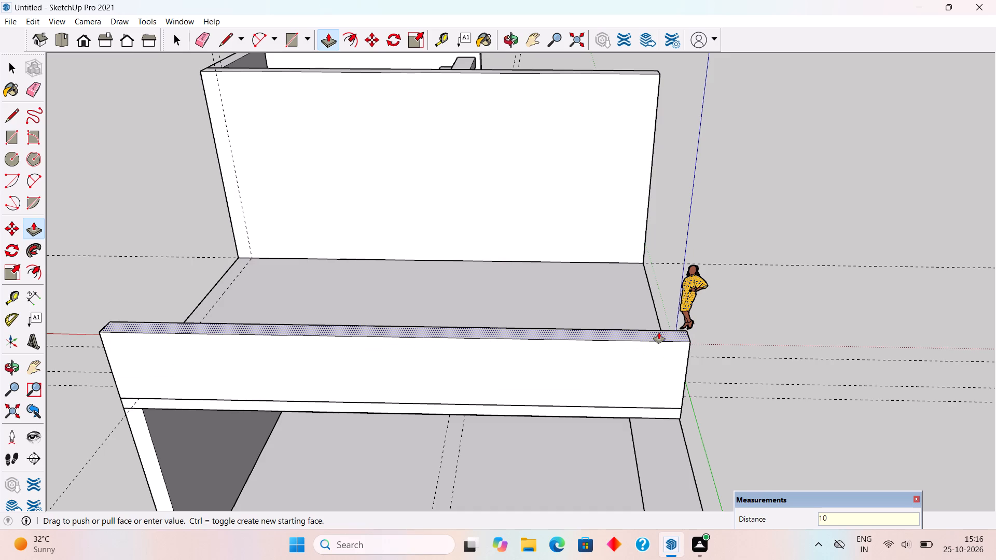
{"action": "key", "text": "apostrophe"}
{"action": "key", "text": "Return"}
{"action": "key", "text": "space"}
{"action": "triple_click", "coordinate": [659, 334]}
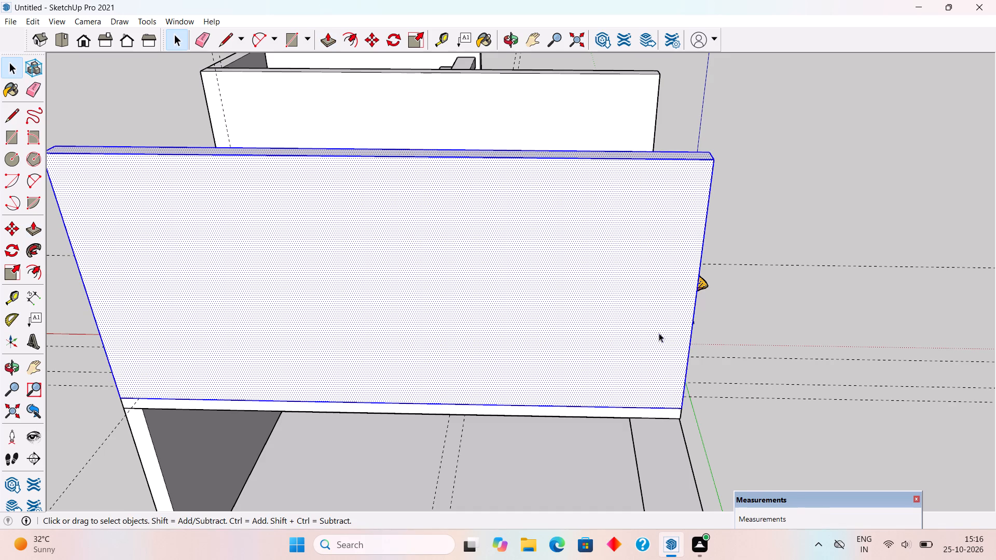
{"action": "right_click", "coordinate": [659, 331]}
{"action": "left_click", "coordinate": [706, 438]}
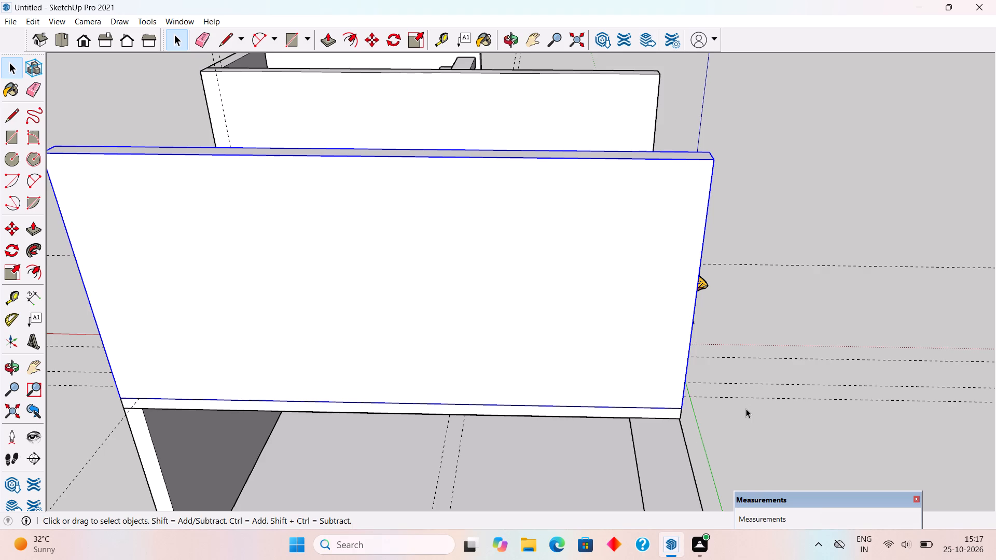
{"action": "left_click", "coordinate": [801, 421]}
Draw a 9" wide rectangle along the slab's back edge, spanning between the inner faces of the two new walls.
{"action": "scroll", "coordinate": [563, 334], "scroll_direction": "down", "scroll_amount": 3}
{"action": "scroll", "coordinate": [482, 321], "scroll_direction": "down", "scroll_amount": 1}
{"action": "middle_click_drag", "start_coordinate": [518, 324], "coordinate": [685, 310]}
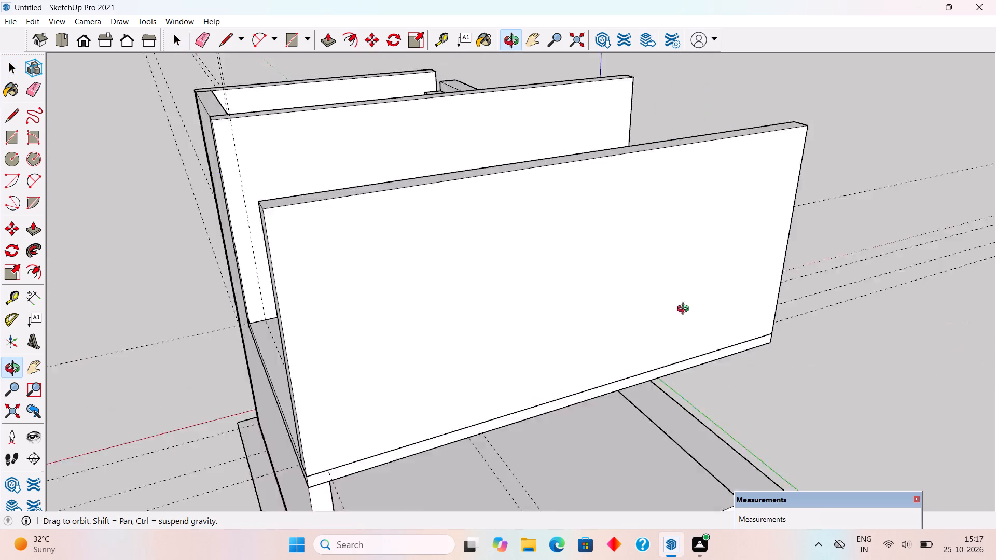
{"action": "middle_click_drag", "start_coordinate": [685, 310], "coordinate": [852, 275]}
{"action": "middle_click_drag", "start_coordinate": [621, 396], "coordinate": [722, 389]}
{"action": "scroll", "coordinate": [736, 396], "scroll_direction": "up", "scroll_amount": 5}
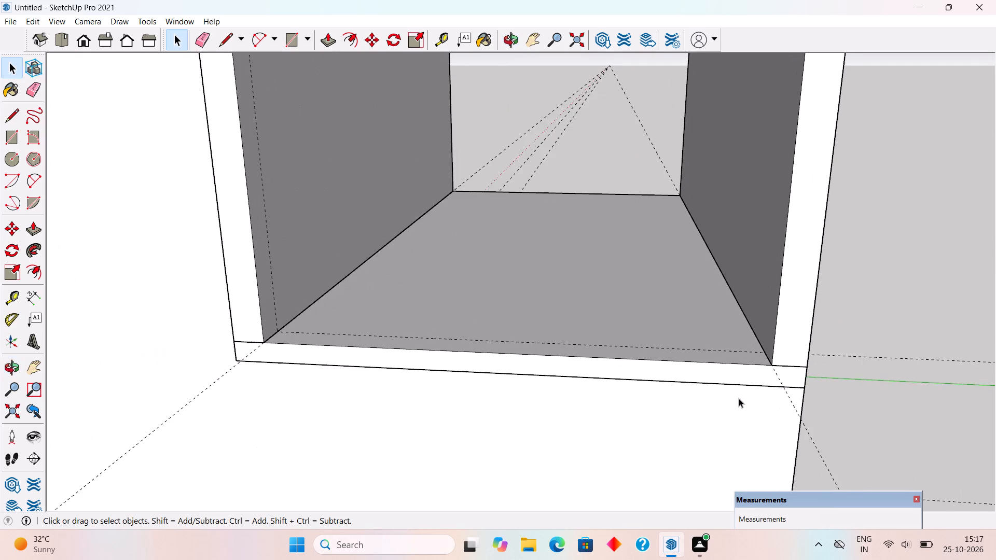
{"action": "scroll", "coordinate": [739, 398], "scroll_direction": "up", "scroll_amount": 2}
{"action": "key", "text": "r"}
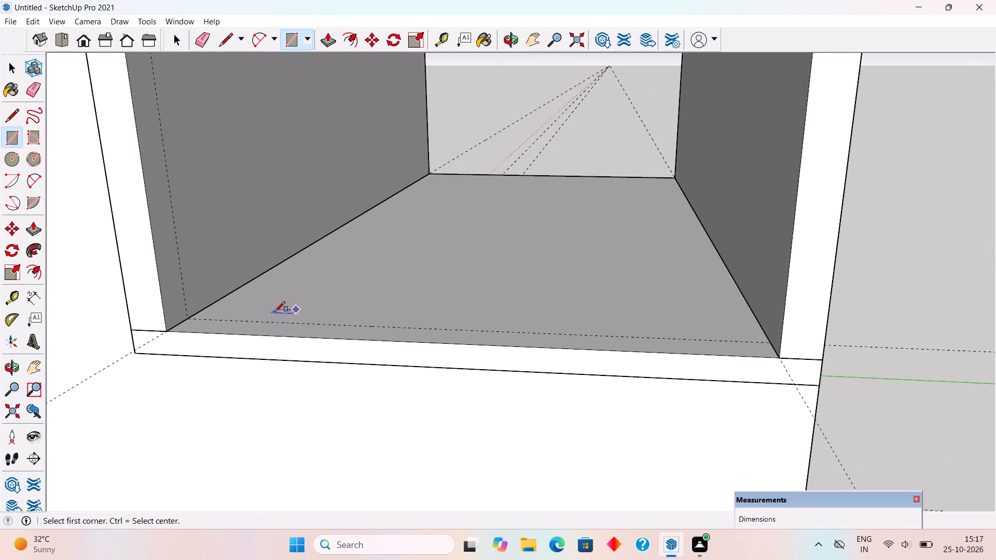
{"action": "left_click", "coordinate": [192, 319]}
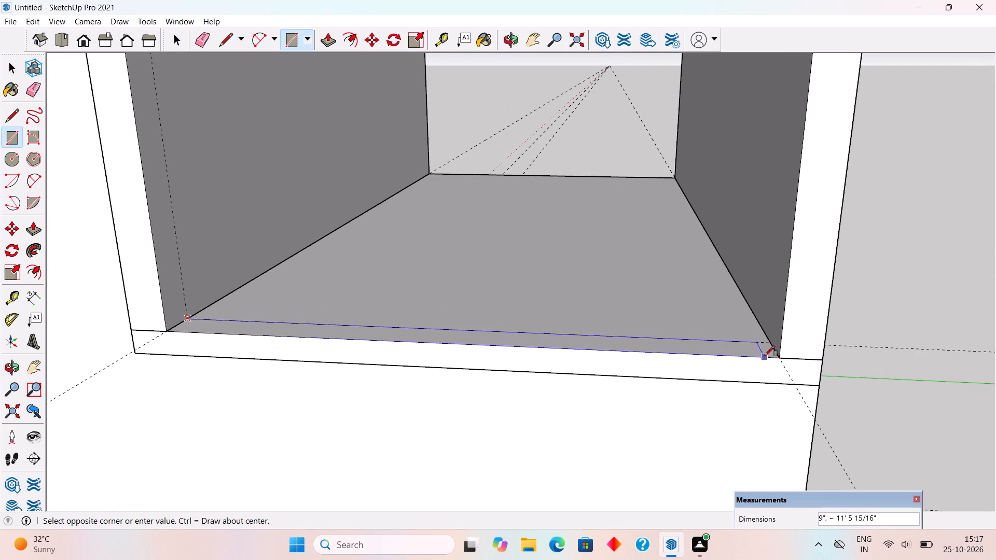
{"action": "left_click", "coordinate": [778, 356]}
Pull the 9" strip along the slab's back edge up 10' and group the resulting back wall.
{"action": "key", "text": "p"}
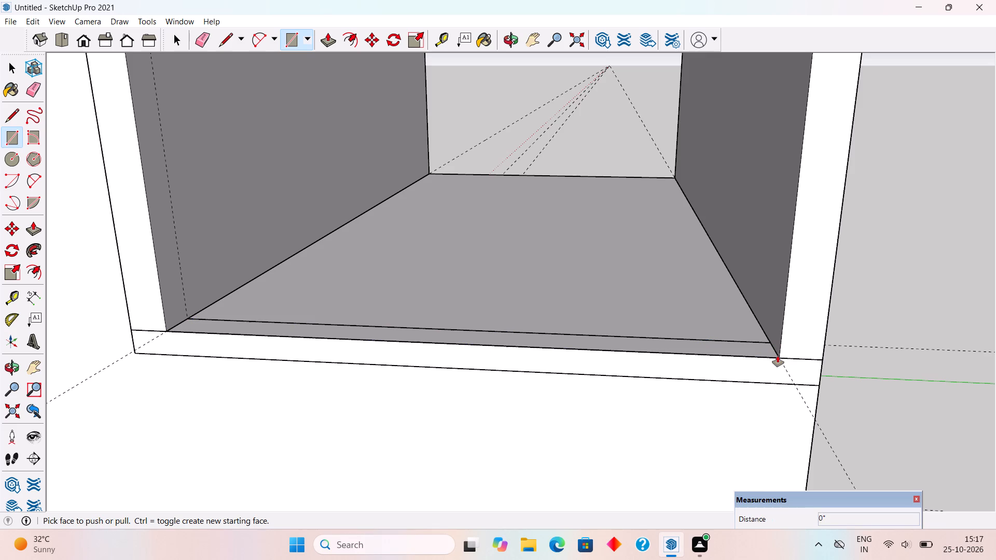
{"action": "left_click", "coordinate": [762, 348]}
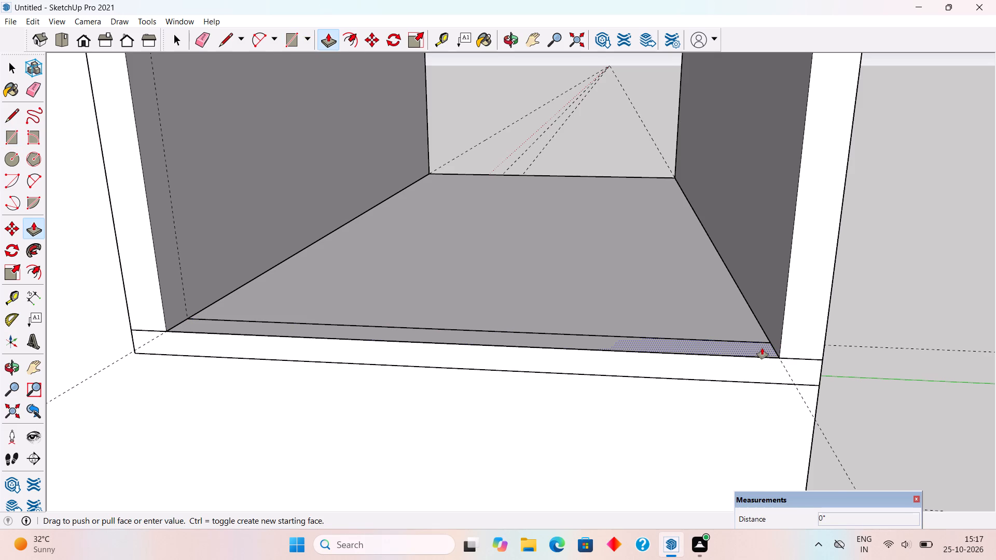
{"action": "scroll", "coordinate": [762, 348], "scroll_direction": "down", "scroll_amount": 13}
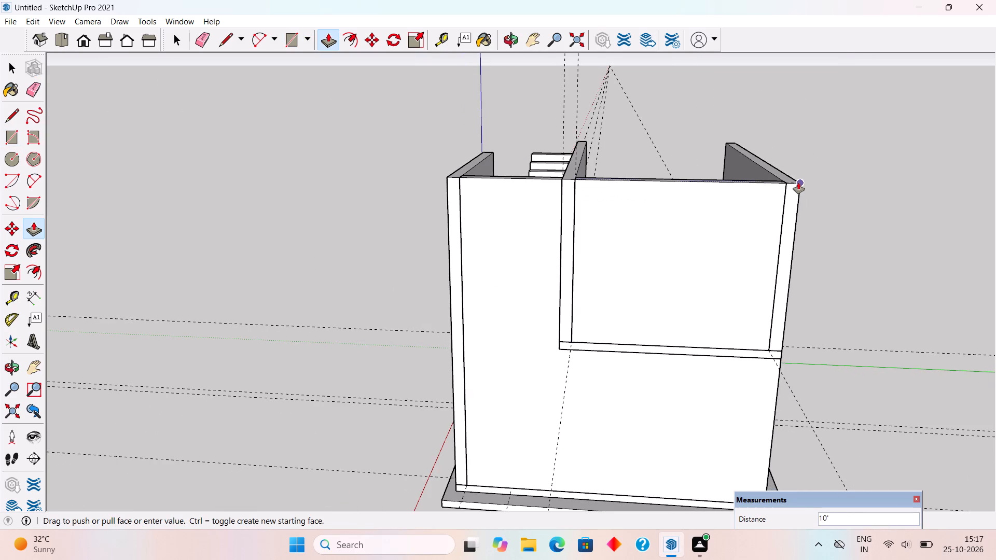
{"action": "left_click", "coordinate": [798, 183]}
{"action": "key", "text": "space"}
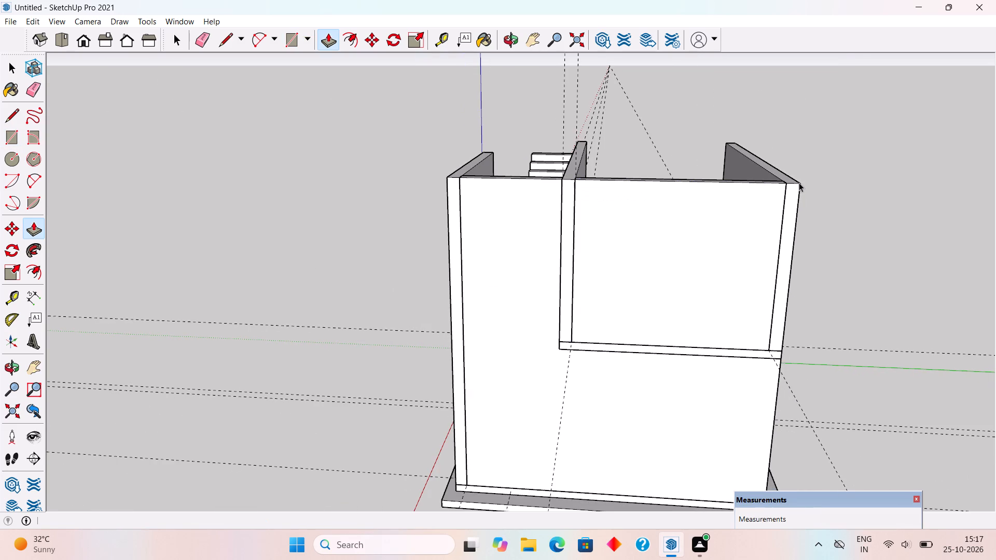
{"action": "triple_click", "coordinate": [746, 205]}
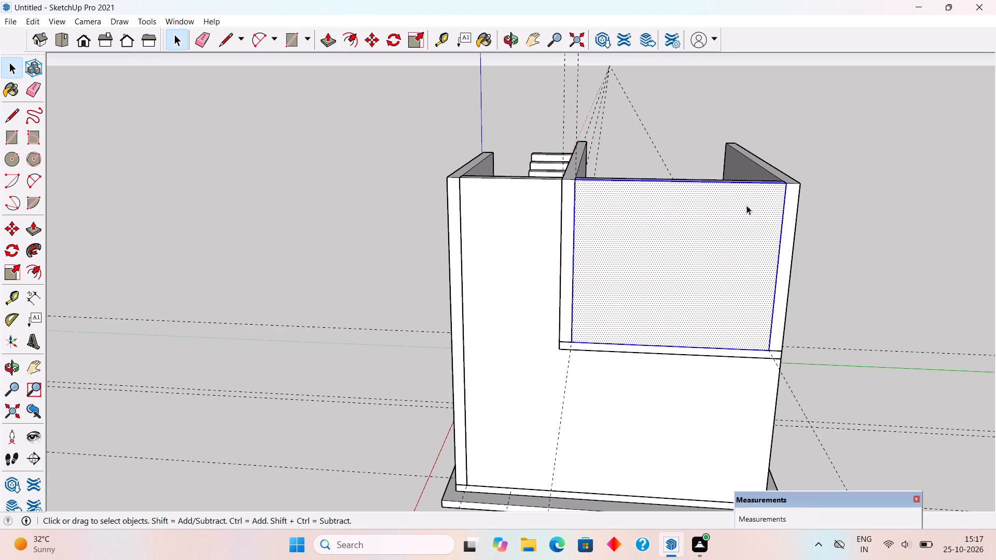
{"action": "right_click", "coordinate": [746, 205]}
{"action": "left_click", "coordinate": [787, 316]}
{"action": "left_click", "coordinate": [850, 216]}
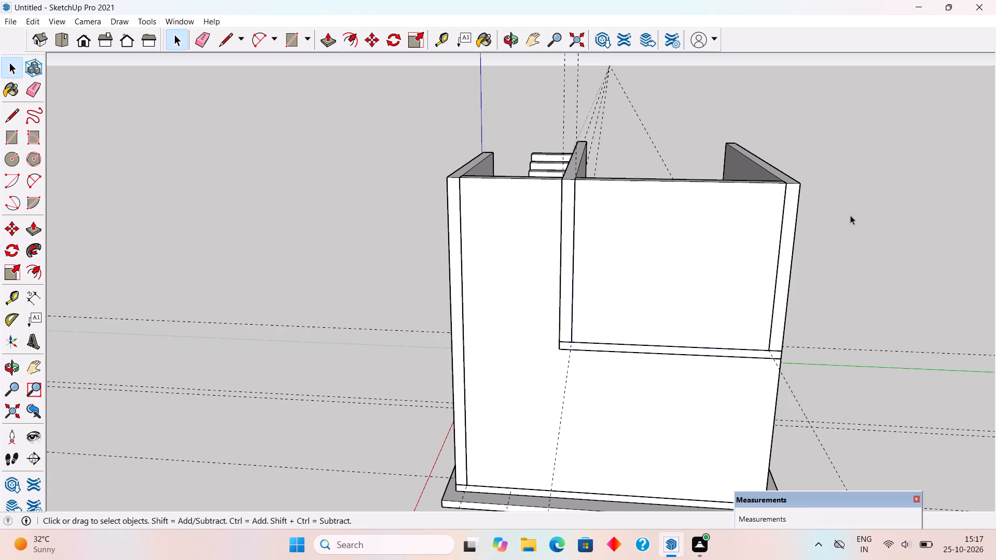
Draw a 22' by 13' 3" rectangle across the tops of the three new upper-floor walls.
{"action": "middle_click_drag", "start_coordinate": [853, 204], "coordinate": [392, 397]}
{"action": "scroll", "coordinate": [407, 315], "scroll_direction": "down", "scroll_amount": 3}
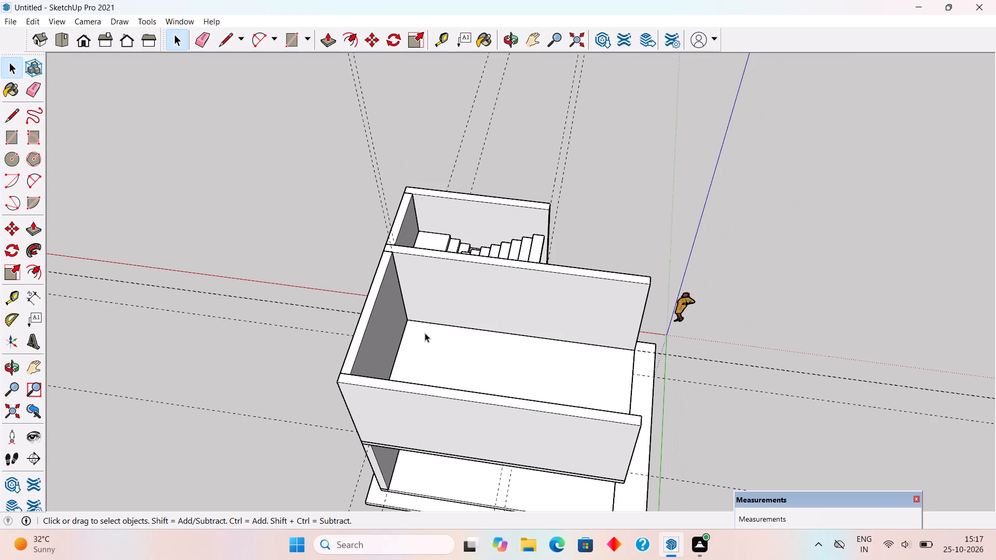
{"action": "key", "text": "r"}
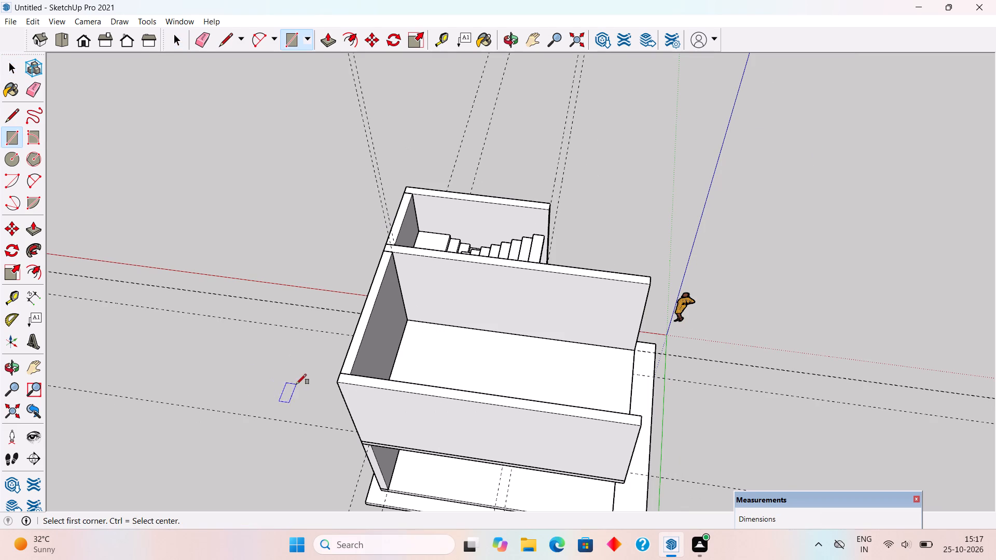
{"action": "left_click", "coordinate": [342, 382]}
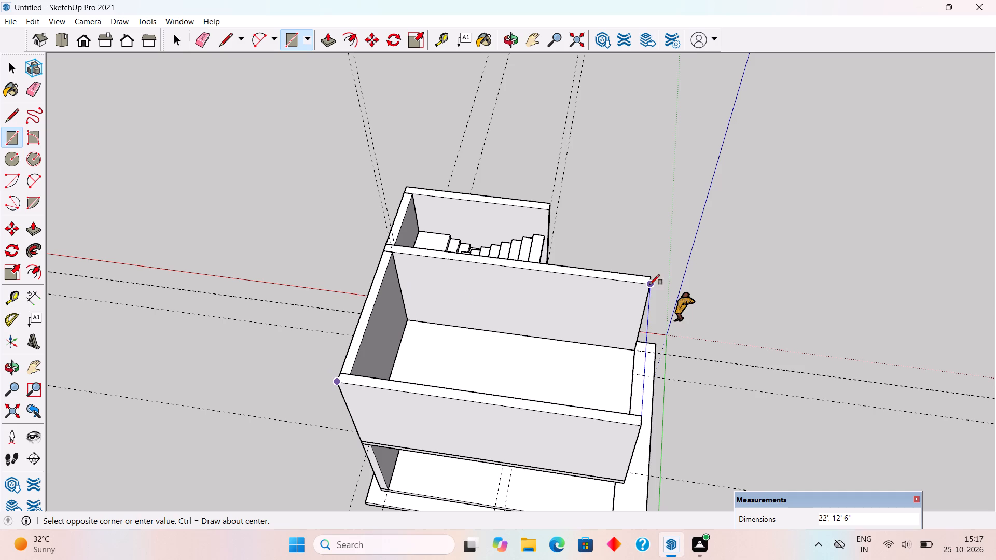
{"action": "left_click", "coordinate": [652, 276]}
Pull the rectangle over the upper walls up 6" and group it as the roof slab.
{"action": "key", "text": "p"}
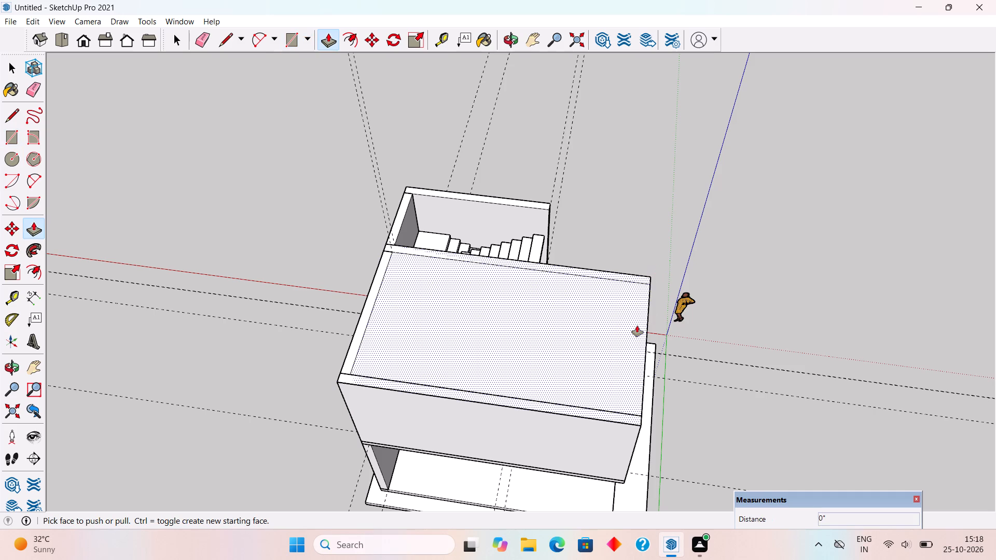
{"action": "left_click", "coordinate": [637, 326]}
{"action": "type", "text": "6\""}
{"action": "key", "text": "Return"}
{"action": "key", "text": "space"}
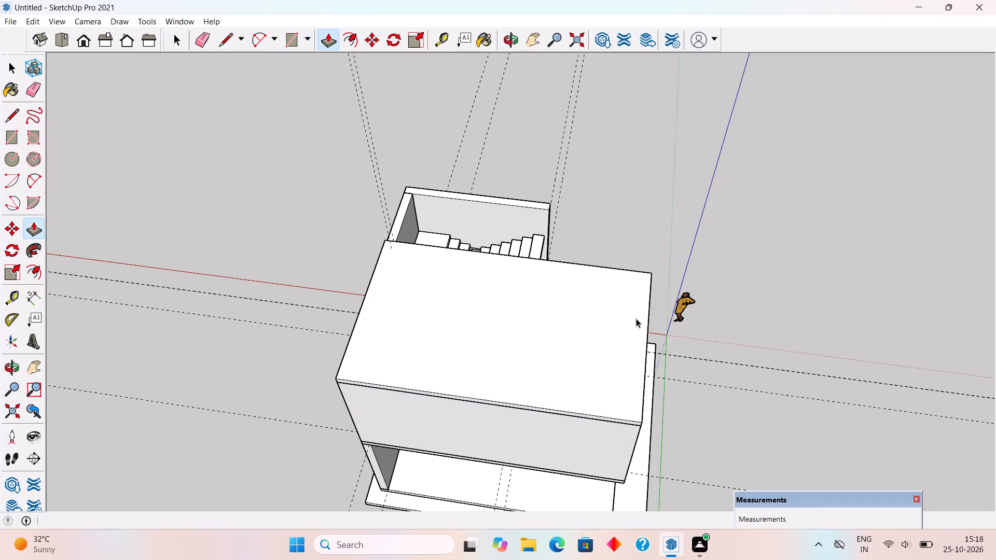
{"action": "triple_click", "coordinate": [636, 318]}
{"action": "right_click", "coordinate": [636, 318]}
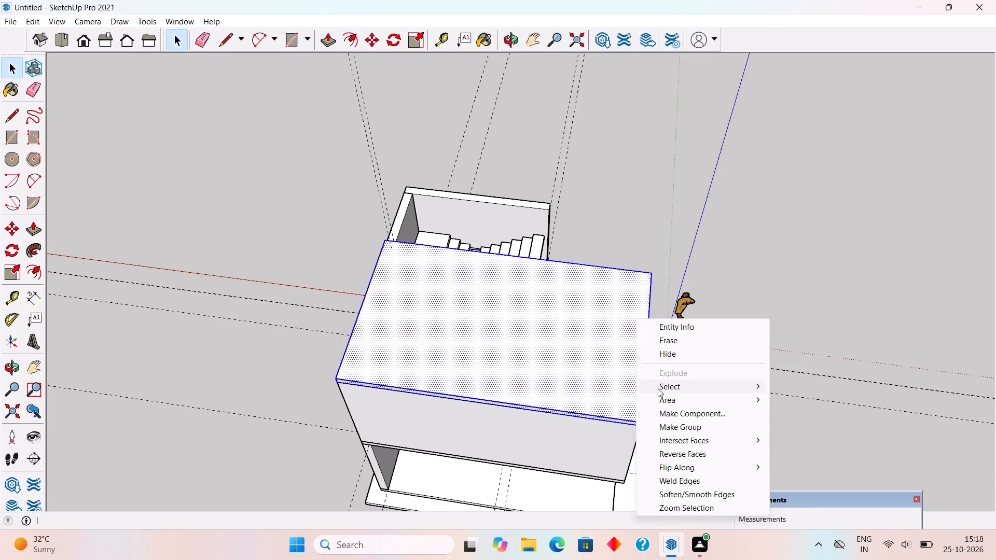
{"action": "left_click", "coordinate": [675, 425]}
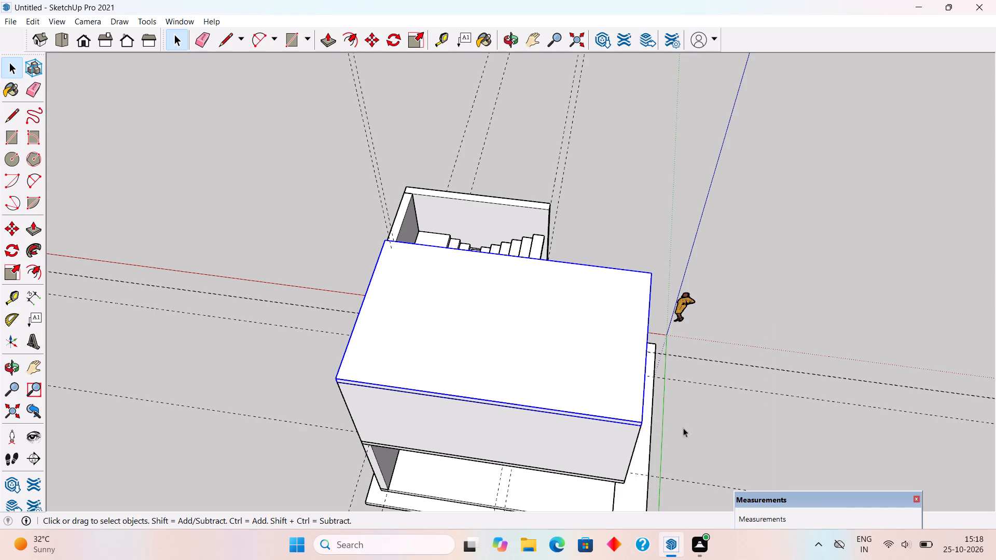
Open the roof slab group and draw a vertical line across its stairwell-side face at the top step's corner.
{"action": "middle_click_drag", "start_coordinate": [694, 422], "coordinate": [92, 326]}
{"action": "middle_click_drag", "start_coordinate": [223, 315], "coordinate": [45, 328]}
{"action": "scroll", "coordinate": [668, 188], "scroll_direction": "up", "scroll_amount": 5}
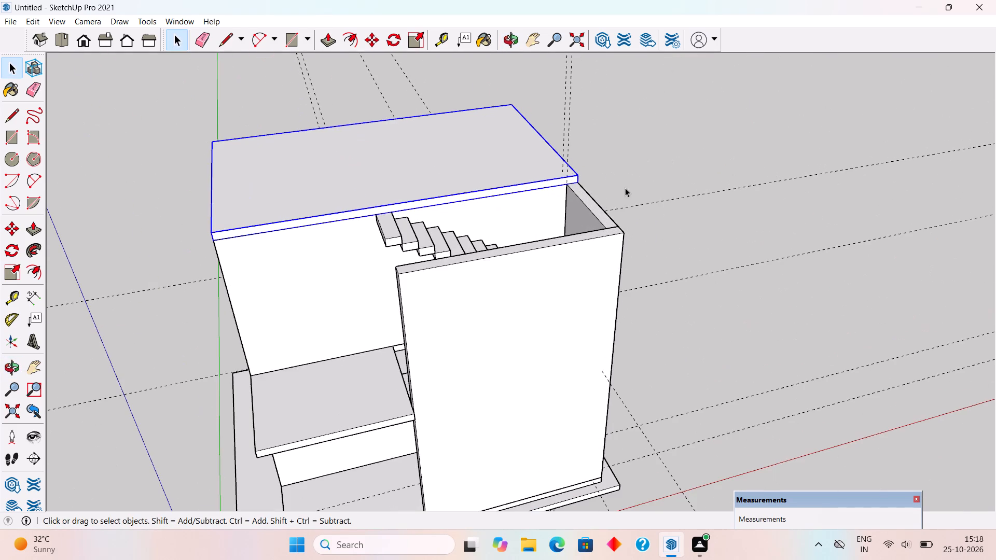
{"action": "middle_click_drag", "start_coordinate": [447, 186], "coordinate": [405, 89]}
{"action": "scroll", "coordinate": [359, 166], "scroll_direction": "up", "scroll_amount": 6}
{"action": "middle_click_drag", "start_coordinate": [434, 222], "coordinate": [440, 201]}
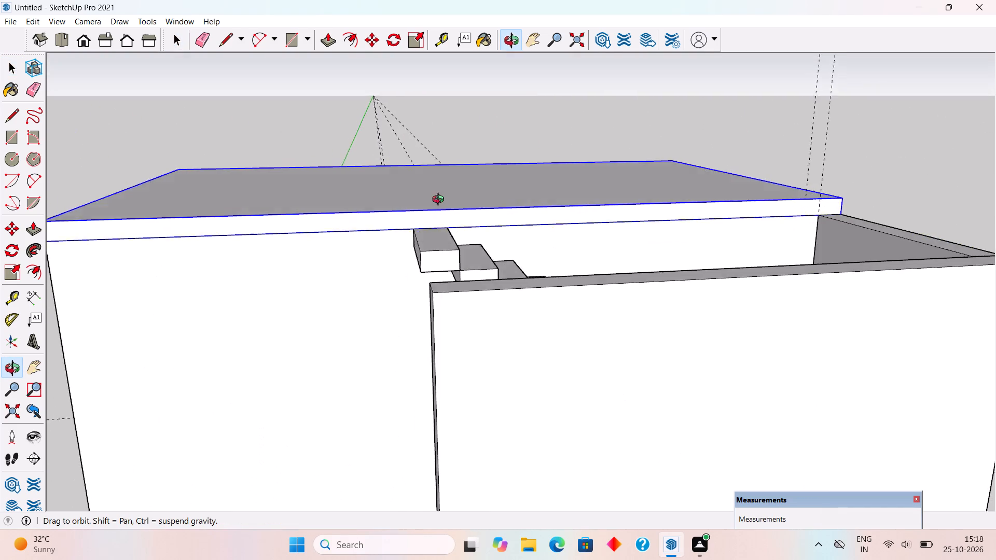
{"action": "middle_click_drag", "start_coordinate": [440, 201], "coordinate": [461, 207]}
{"action": "scroll", "coordinate": [407, 226], "scroll_direction": "up", "scroll_amount": 4}
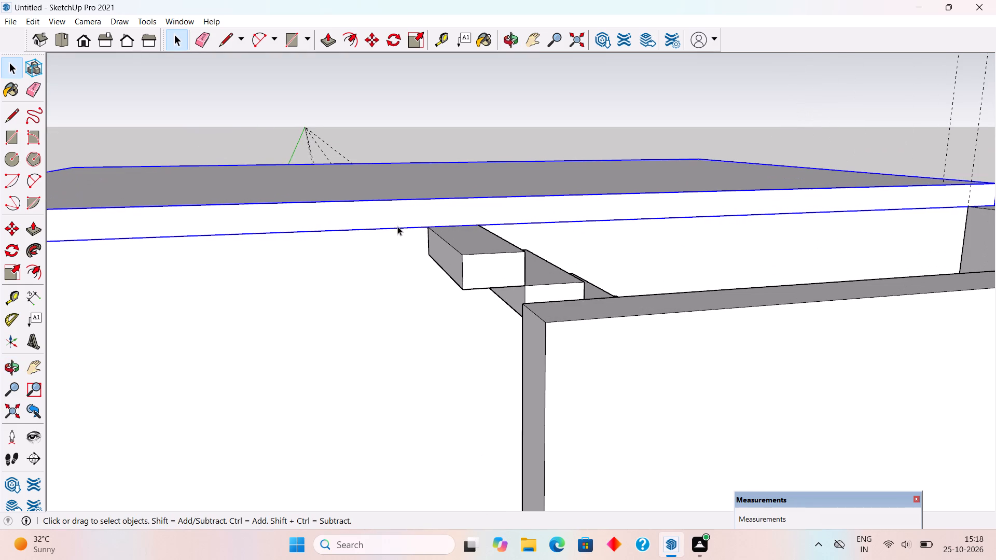
{"action": "triple_click", "coordinate": [398, 219]}
{"action": "scroll", "coordinate": [398, 218], "scroll_direction": "up", "scroll_amount": 2}
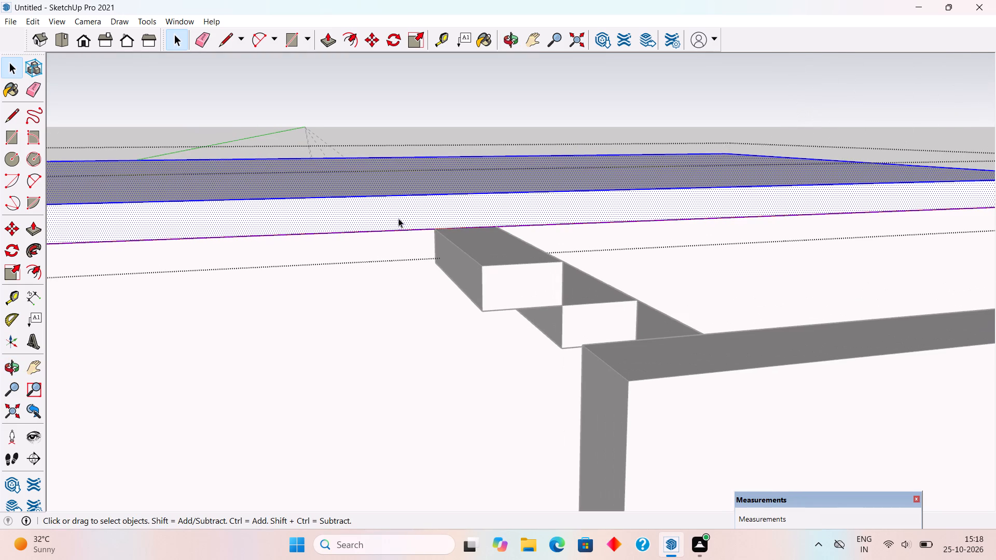
{"action": "key", "text": "l"}
{"action": "left_click", "coordinate": [436, 227]}
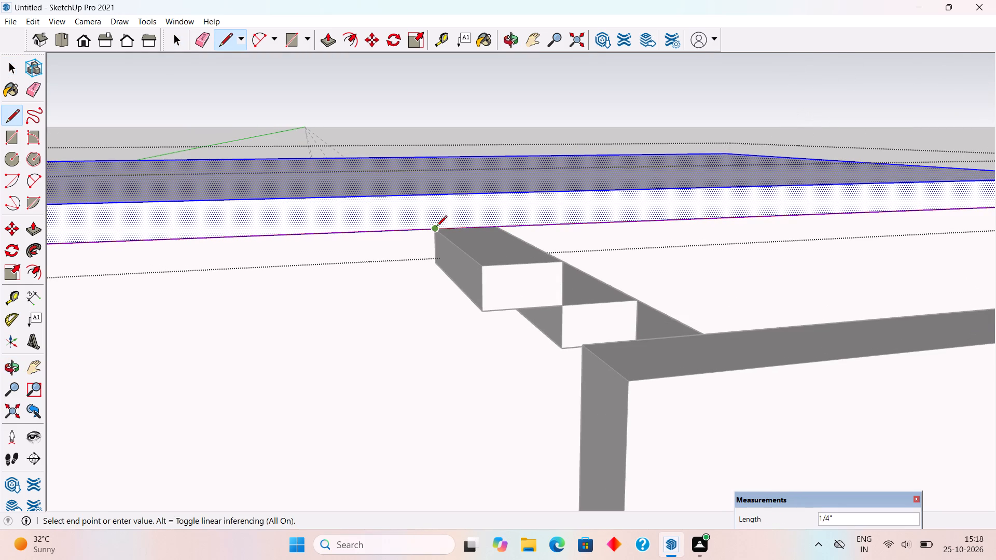
{"action": "left_click", "coordinate": [438, 196]}
Pull the front part of the roof slab's stairwell-side face out 6' to the outer stair wall and close the group.
{"action": "key", "text": "p"}
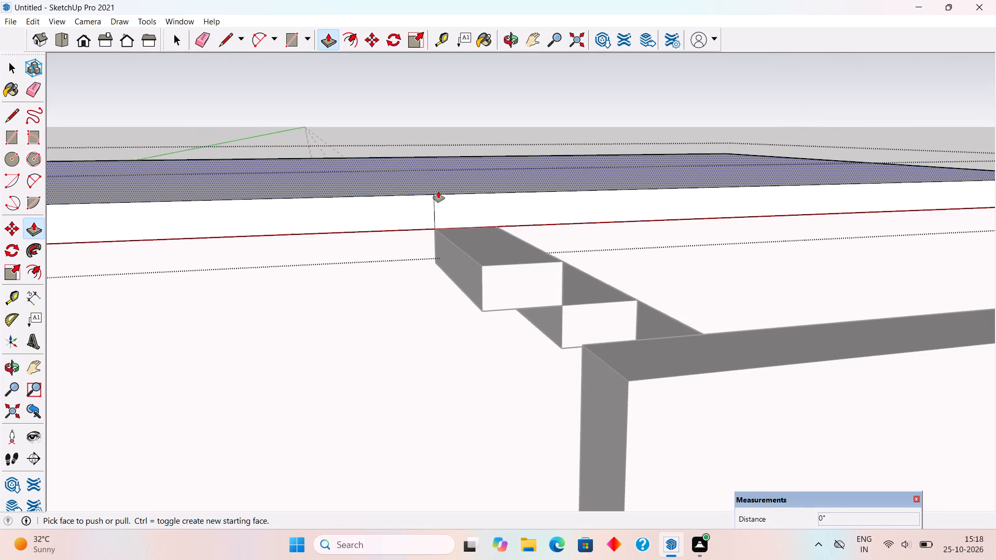
{"action": "left_click", "coordinate": [380, 212]}
{"action": "scroll", "coordinate": [460, 302], "scroll_direction": "down", "scroll_amount": 4}
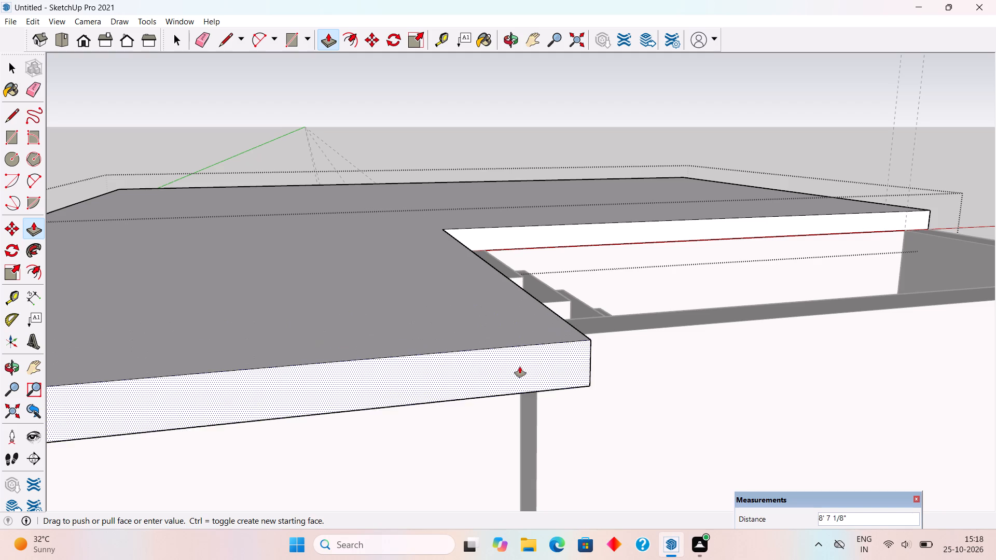
{"action": "middle_click_drag", "start_coordinate": [546, 319], "coordinate": [704, 228]}
{"action": "left_click", "coordinate": [734, 307]}
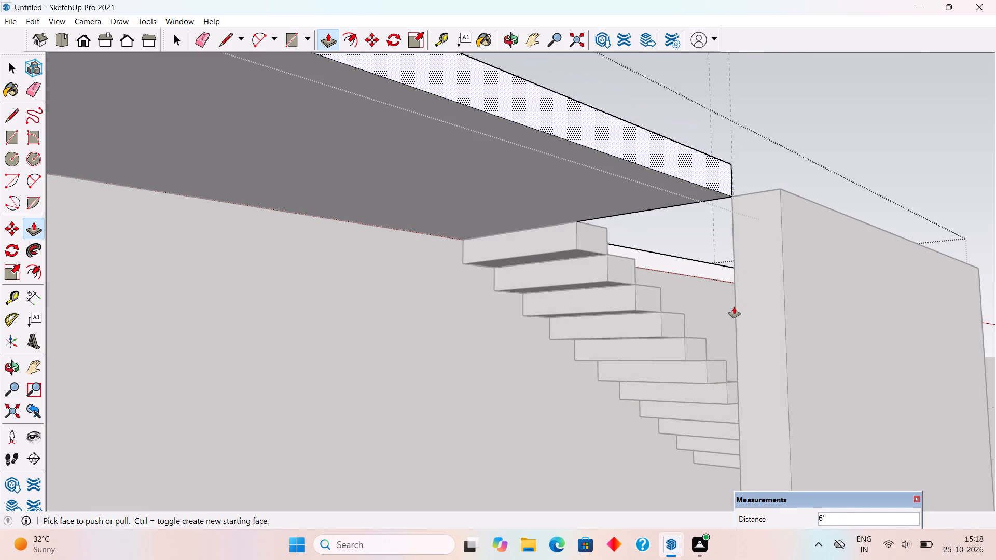
{"action": "key", "text": "space"}
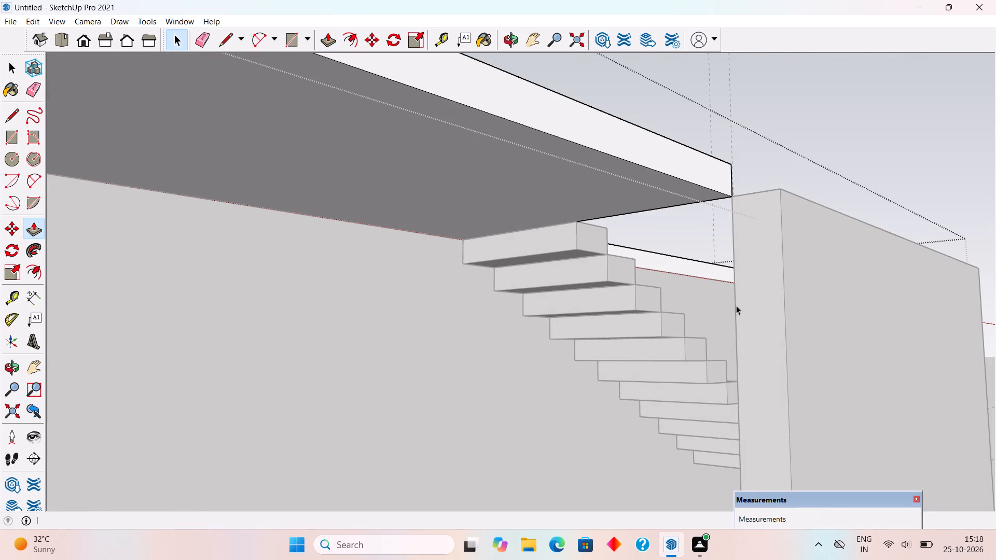
{"action": "scroll", "coordinate": [736, 305], "scroll_direction": "down", "scroll_amount": 5}
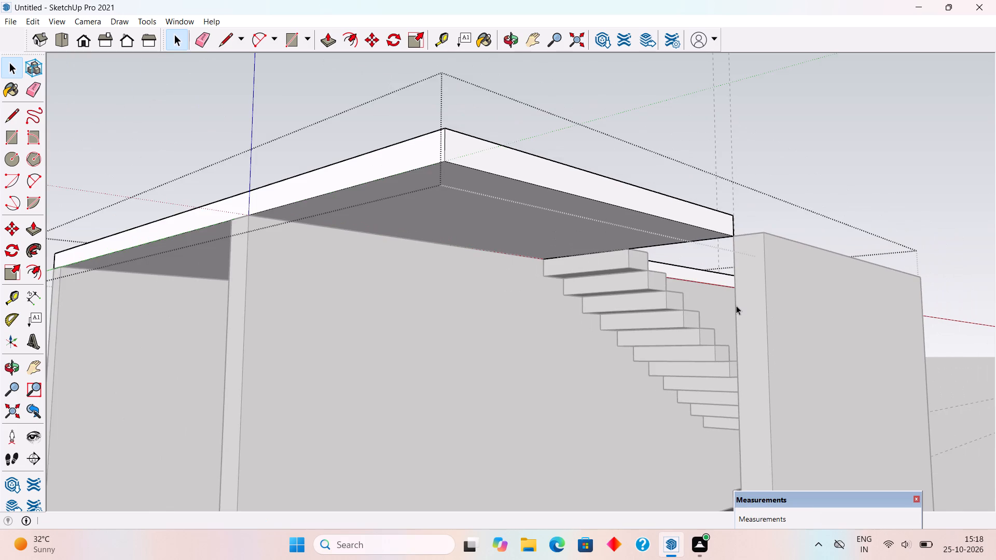
{"action": "scroll", "coordinate": [736, 305], "scroll_direction": "down", "scroll_amount": 6}
{"action": "scroll", "coordinate": [743, 236], "scroll_direction": "down", "scroll_amount": 3}
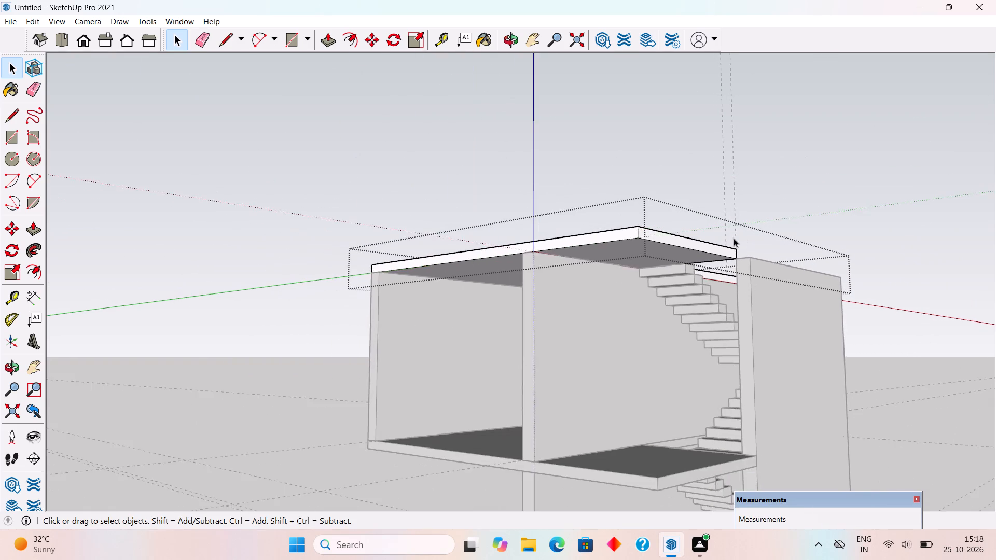
{"action": "middle_click_drag", "start_coordinate": [724, 247], "coordinate": [457, 338]}
{"action": "left_click", "coordinate": [406, 207]}
Examine the extended roof slab, the stairwell opening and the stair flights on both floors from several sides.
{"action": "scroll", "coordinate": [406, 207], "scroll_direction": "down", "scroll_amount": 6}
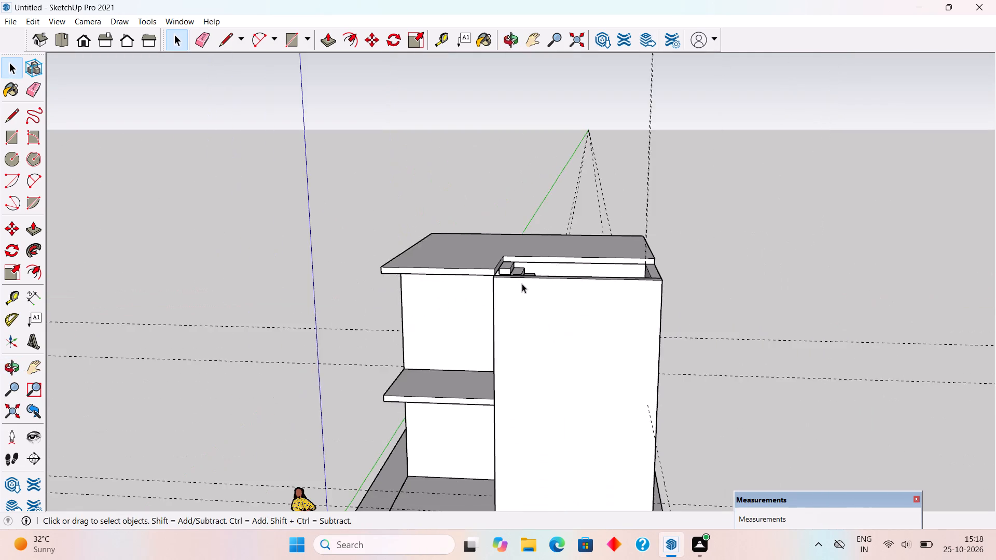
{"action": "middle_click_drag", "start_coordinate": [524, 285], "coordinate": [597, 272]}
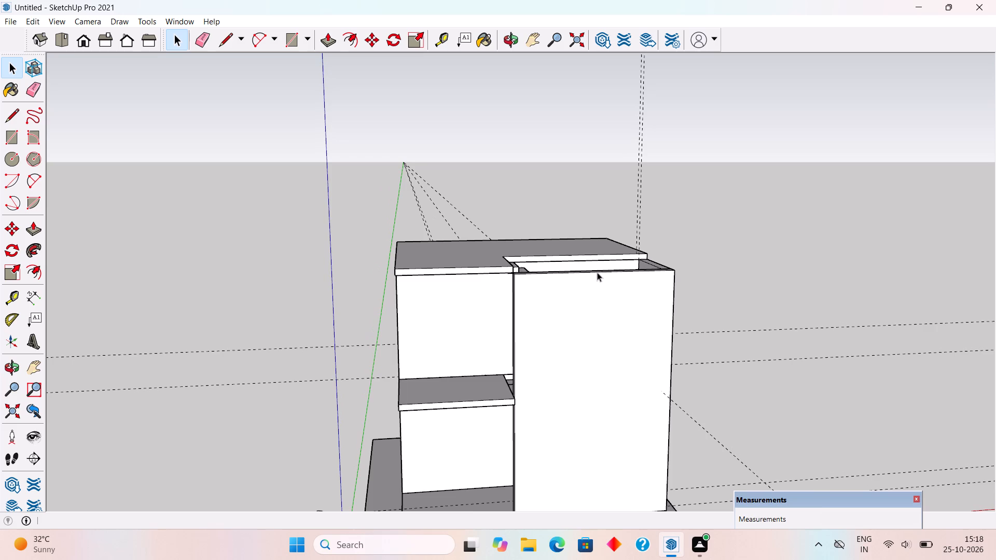
{"action": "scroll", "coordinate": [598, 270], "scroll_direction": "up", "scroll_amount": 4}
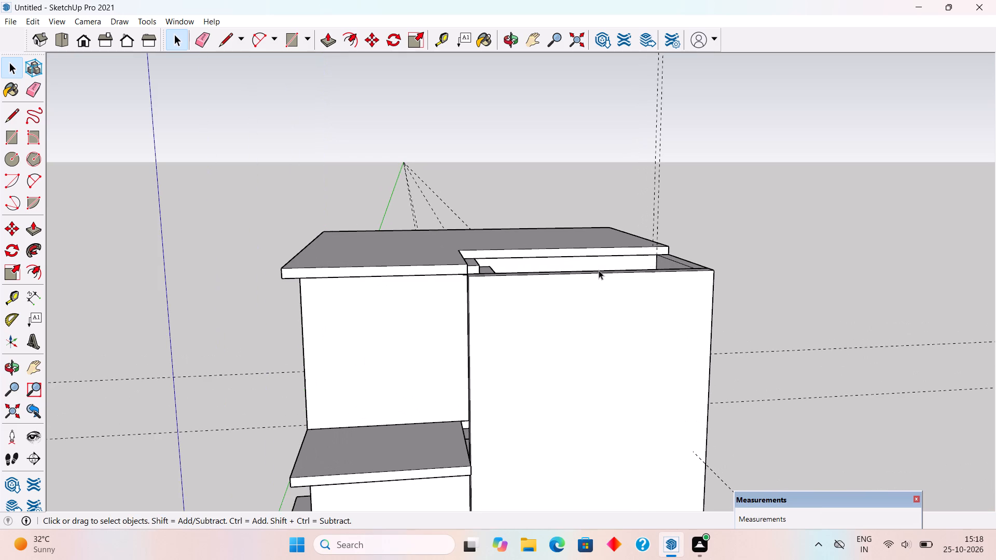
{"action": "scroll", "coordinate": [599, 270], "scroll_direction": "up", "scroll_amount": 4}
{"action": "scroll", "coordinate": [599, 270], "scroll_direction": "down", "scroll_amount": 2}
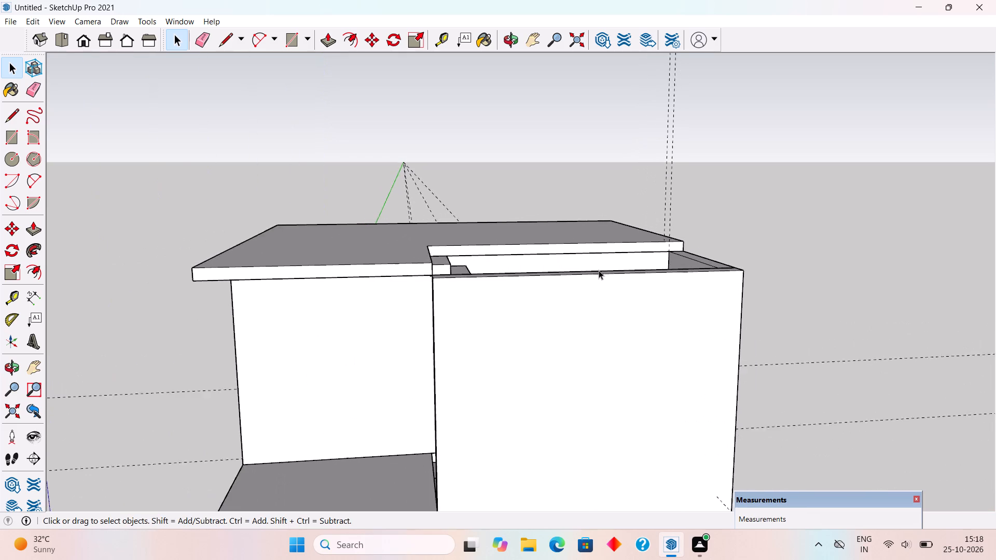
{"action": "scroll", "coordinate": [599, 270], "scroll_direction": "down", "scroll_amount": 2}
{"action": "scroll", "coordinate": [599, 270], "scroll_direction": "up", "scroll_amount": 4}
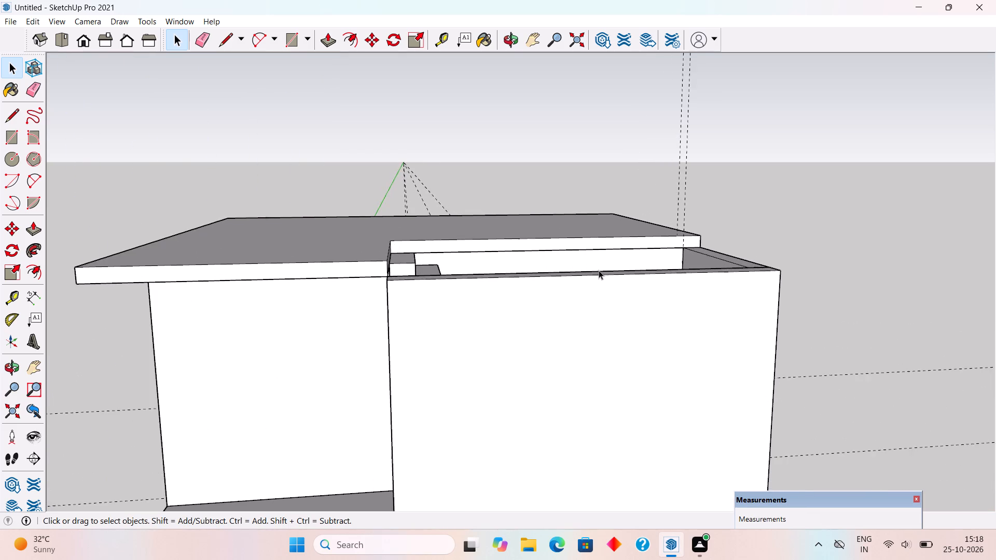
{"action": "scroll", "coordinate": [599, 270], "scroll_direction": "up", "scroll_amount": 2}
{"action": "scroll", "coordinate": [599, 270], "scroll_direction": "down", "scroll_amount": 6}
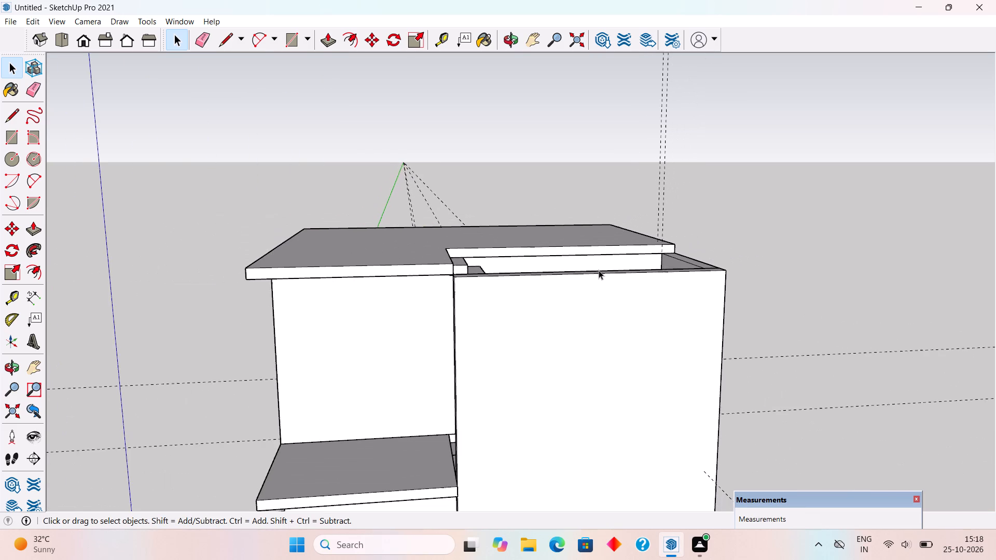
{"action": "middle_click_drag", "start_coordinate": [615, 270], "coordinate": [738, 230]}
{"action": "scroll", "coordinate": [564, 349], "scroll_direction": "up", "scroll_amount": 5}
{"action": "middle_click_drag", "start_coordinate": [562, 323], "coordinate": [726, 275]}
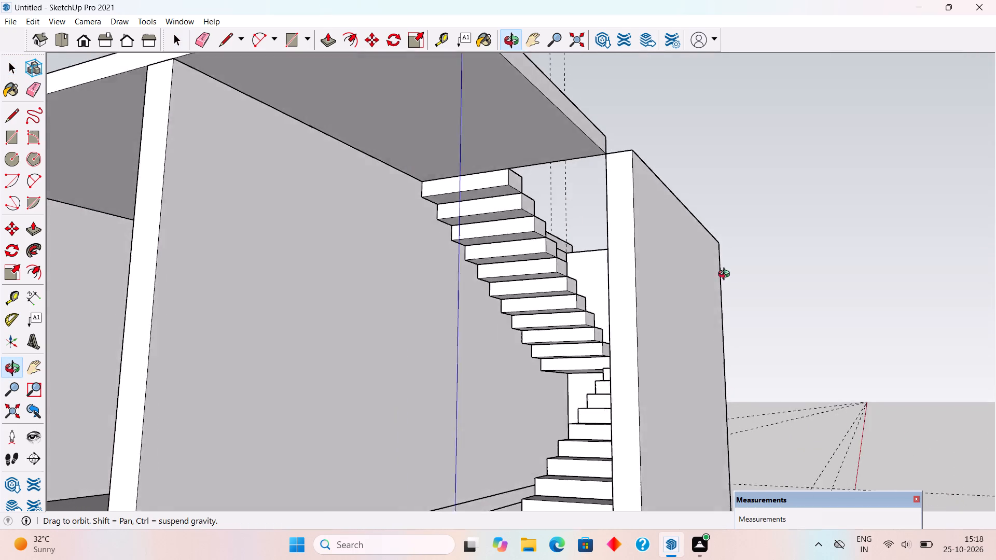
{"action": "middle_click_drag", "start_coordinate": [726, 275], "coordinate": [729, 298]}
{"action": "scroll", "coordinate": [728, 292], "scroll_direction": "down", "scroll_amount": 4}
{"action": "middle_click_drag", "start_coordinate": [608, 316], "coordinate": [644, 299]}
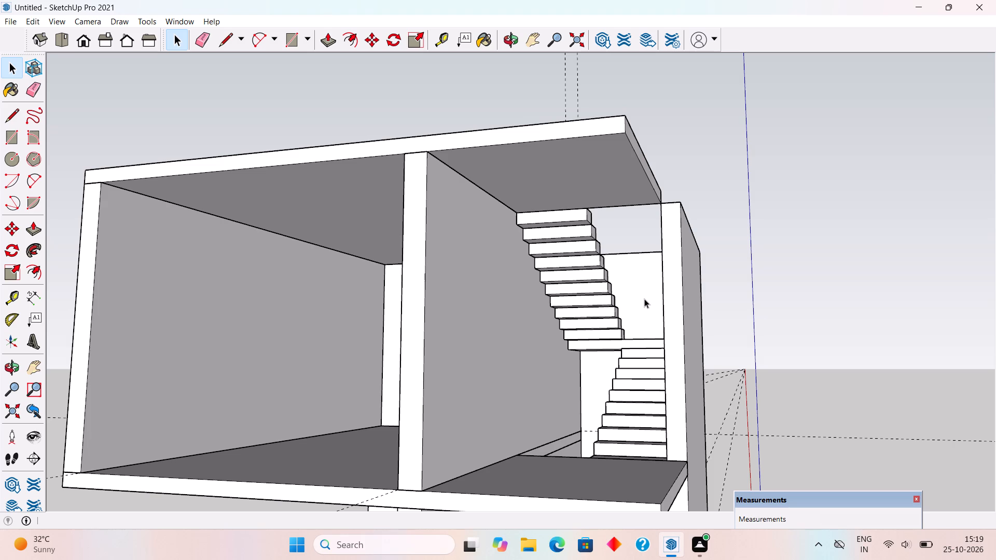
{"action": "scroll", "coordinate": [645, 297], "scroll_direction": "down", "scroll_amount": 3}
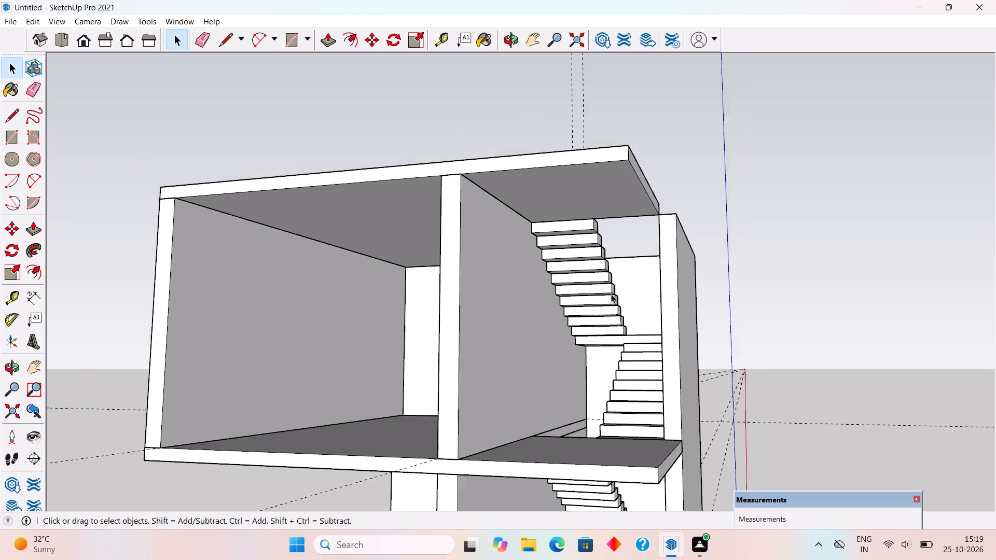
{"action": "scroll", "coordinate": [611, 294], "scroll_direction": "down", "scroll_amount": 1}
{"action": "middle_click_drag", "start_coordinate": [565, 265], "coordinate": [227, 320]}
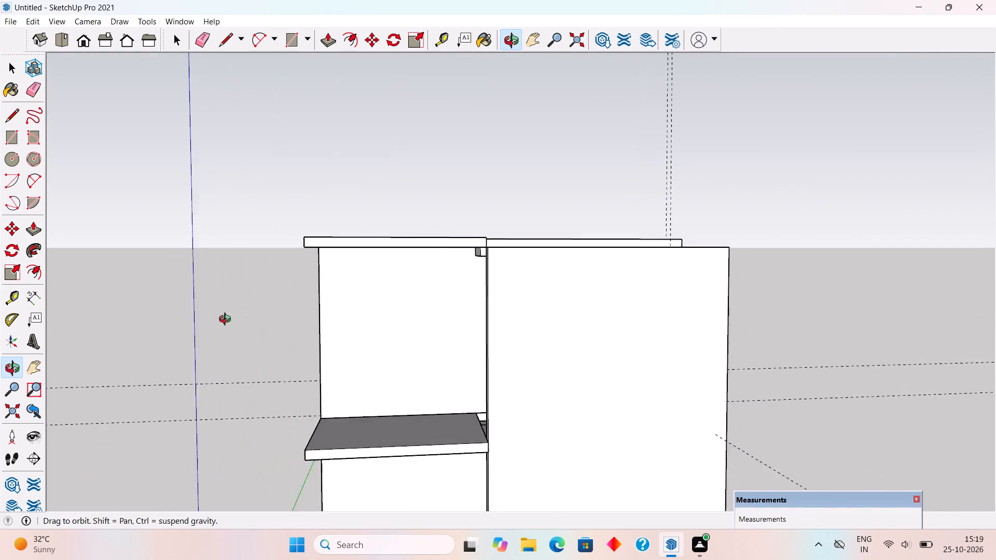
{"action": "middle_click_drag", "start_coordinate": [227, 320], "coordinate": [196, 323]}
{"action": "scroll", "coordinate": [435, 232], "scroll_direction": "up", "scroll_amount": 5}
{"action": "middle_click_drag", "start_coordinate": [446, 232], "coordinate": [145, 317]}
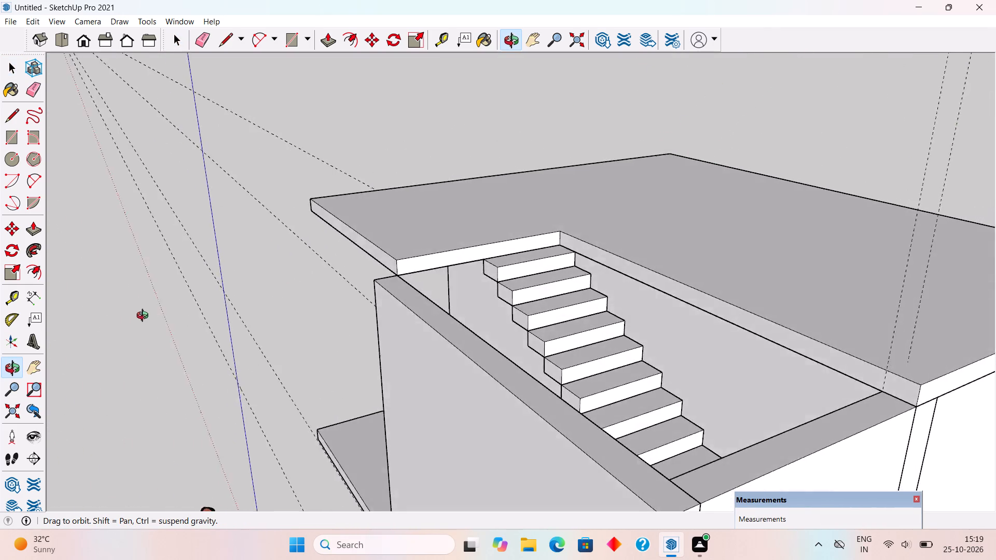
{"action": "middle_click_drag", "start_coordinate": [145, 317], "coordinate": [669, 364]}
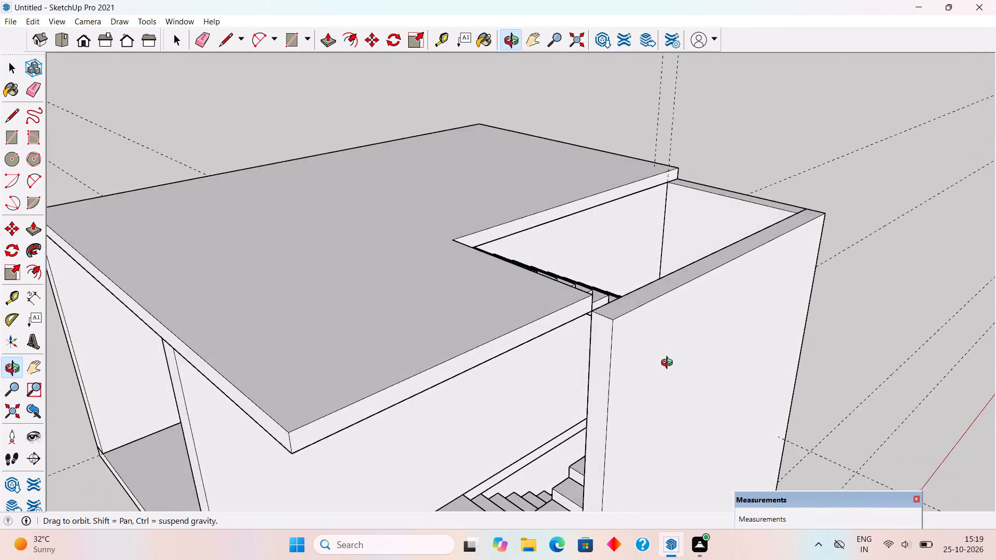
{"action": "middle_click_drag", "start_coordinate": [669, 364], "coordinate": [951, 288]}
{"action": "scroll", "coordinate": [656, 270], "scroll_direction": "down", "scroll_amount": 6}
{"action": "middle_click_drag", "start_coordinate": [707, 318], "coordinate": [637, 246]}
{"action": "scroll", "coordinate": [637, 243], "scroll_direction": "up", "scroll_amount": 2}
{"action": "scroll", "coordinate": [638, 239], "scroll_direction": "down", "scroll_amount": 6}
{"action": "scroll", "coordinate": [633, 321], "scroll_direction": "down", "scroll_amount": 2}
{"action": "middle_click_drag", "start_coordinate": [627, 336], "coordinate": [617, 294]}
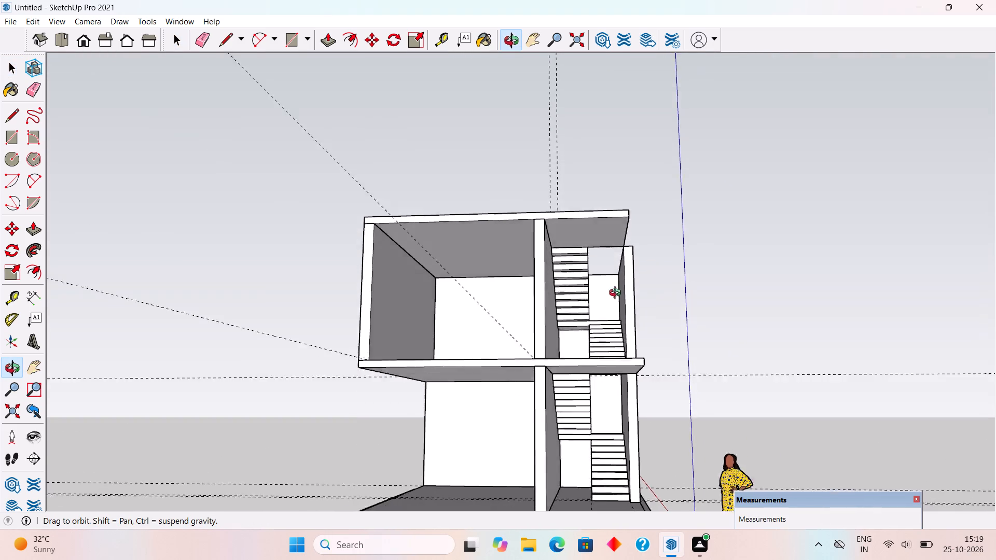
{"action": "middle_click_drag", "start_coordinate": [617, 294], "coordinate": [632, 304]}
{"action": "scroll", "coordinate": [632, 304], "scroll_direction": "up", "scroll_amount": 2}
{"action": "middle_click_drag", "start_coordinate": [622, 431], "coordinate": [538, 373]}
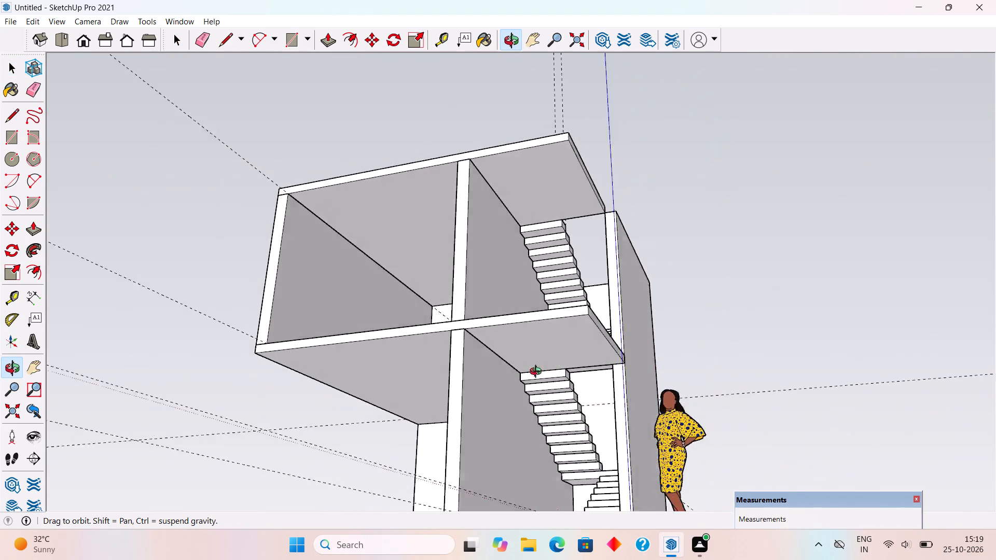
{"action": "middle_click_drag", "start_coordinate": [538, 373], "coordinate": [400, 390]}
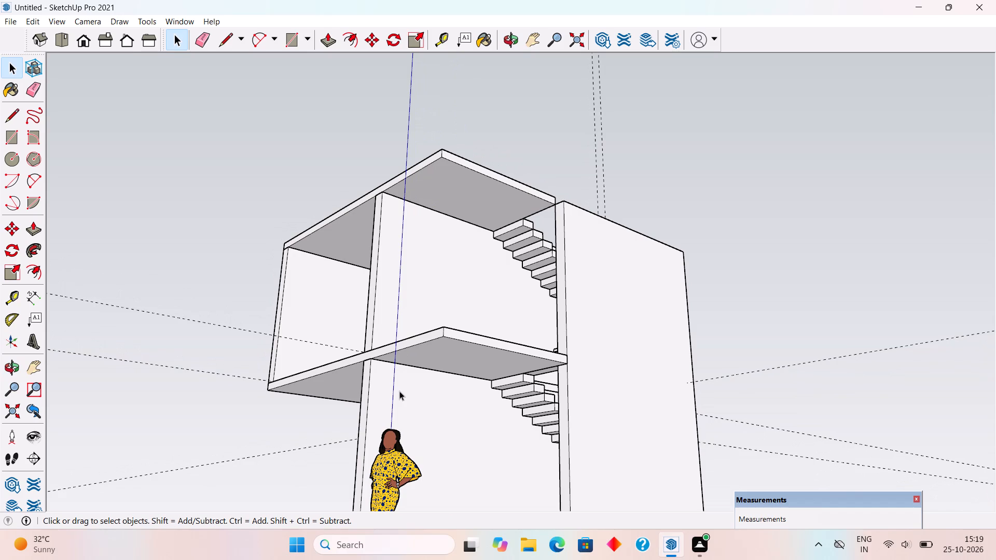
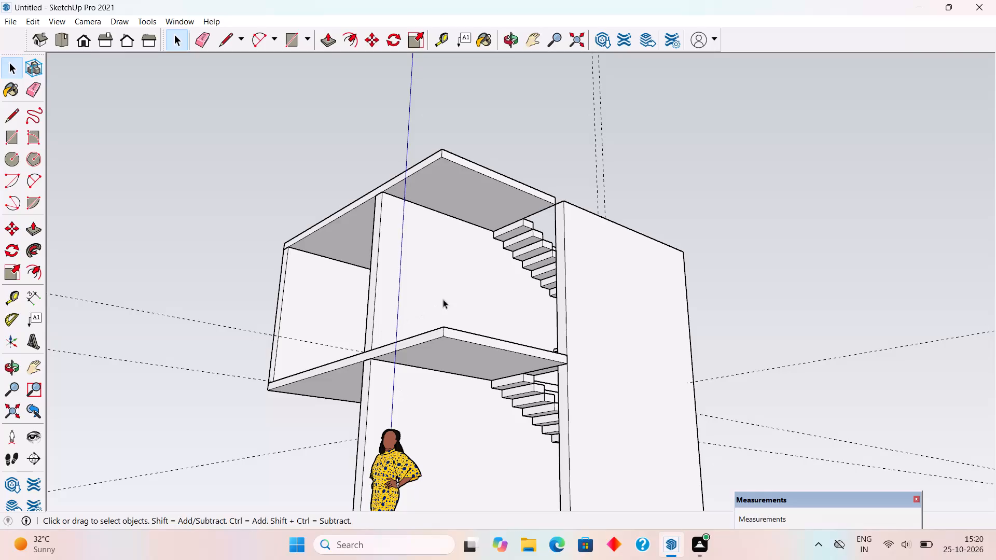
Open the outer stair wall group beside the stairwell opening for editing.
{"action": "middle_click_drag", "start_coordinate": [443, 299], "coordinate": [404, 423]}
{"action": "middle_click_drag", "start_coordinate": [404, 423], "coordinate": [400, 423]}
{"action": "scroll", "coordinate": [399, 421], "scroll_direction": "down", "scroll_amount": 4}
{"action": "middle_click_drag", "start_coordinate": [453, 315], "coordinate": [316, 358]}
{"action": "scroll", "coordinate": [496, 324], "scroll_direction": "up", "scroll_amount": 2}
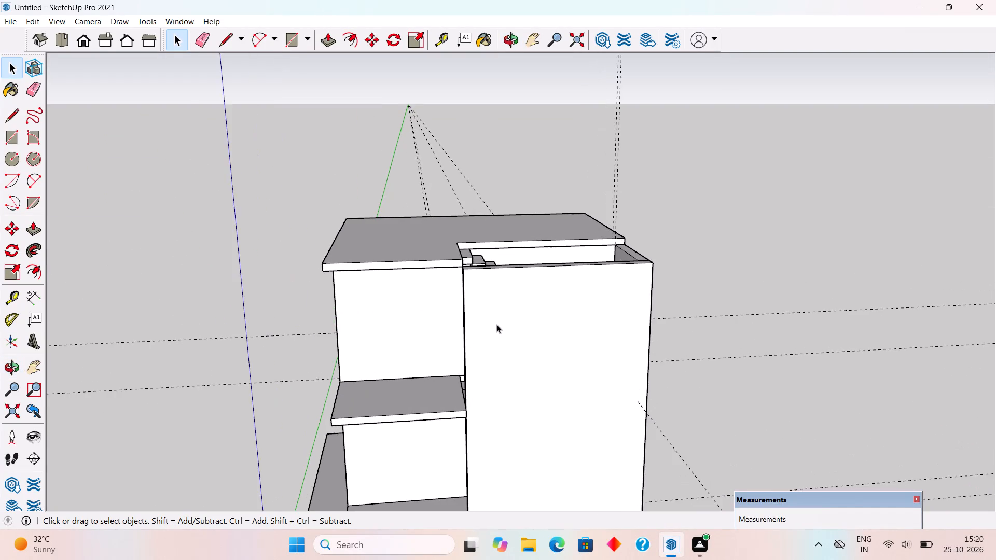
{"action": "scroll", "coordinate": [496, 324], "scroll_direction": "up", "scroll_amount": 3}
{"action": "middle_click_drag", "start_coordinate": [497, 336], "coordinate": [497, 381]}
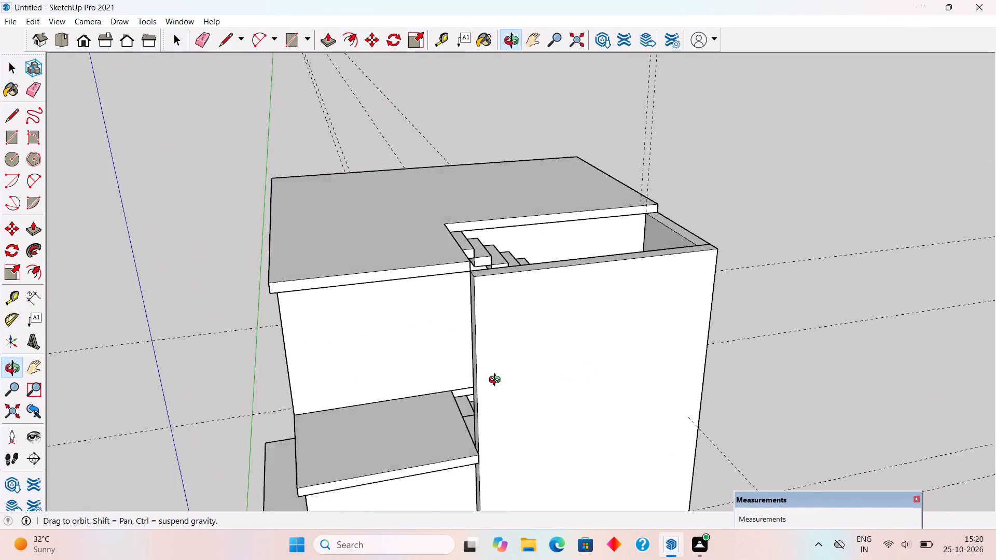
{"action": "middle_click_drag", "start_coordinate": [497, 381], "coordinate": [444, 384]}
{"action": "middle_click_drag", "start_coordinate": [523, 344], "coordinate": [549, 397]}
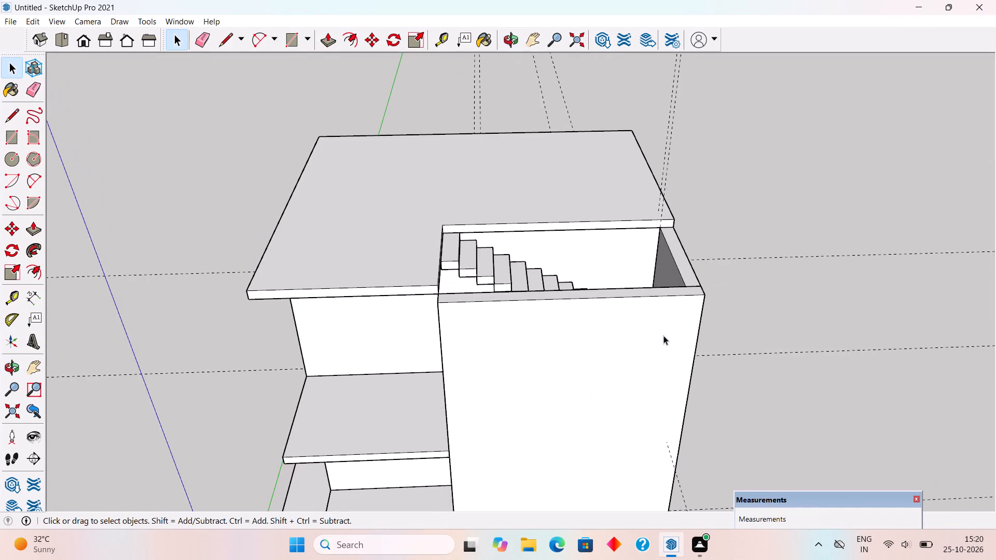
{"action": "scroll", "coordinate": [663, 334], "scroll_direction": "up", "scroll_amount": 5}
{"action": "triple_click", "coordinate": [652, 274]}
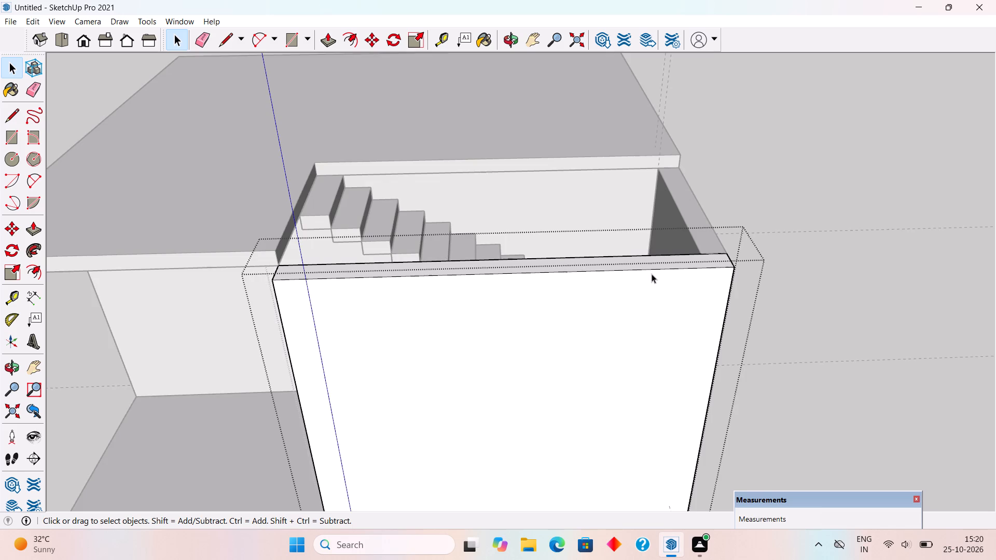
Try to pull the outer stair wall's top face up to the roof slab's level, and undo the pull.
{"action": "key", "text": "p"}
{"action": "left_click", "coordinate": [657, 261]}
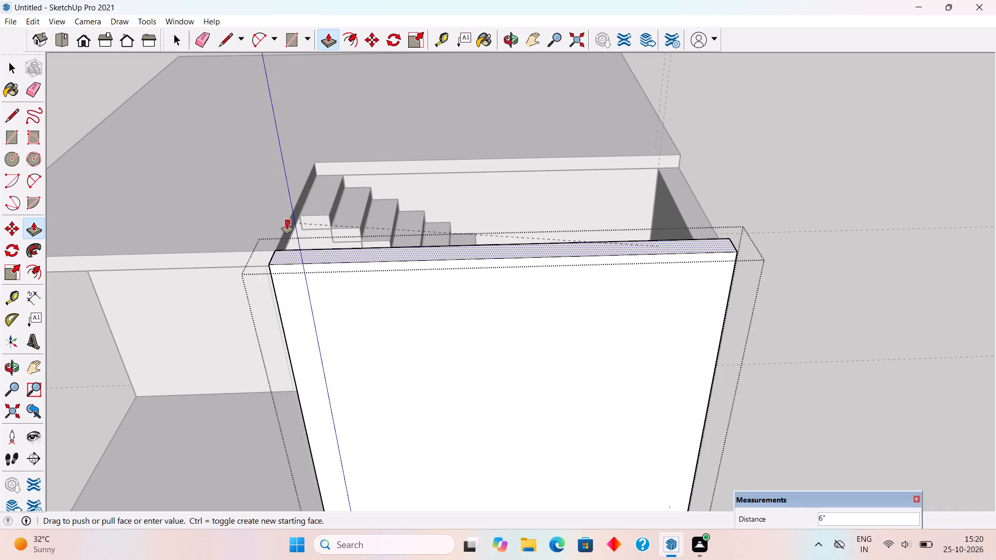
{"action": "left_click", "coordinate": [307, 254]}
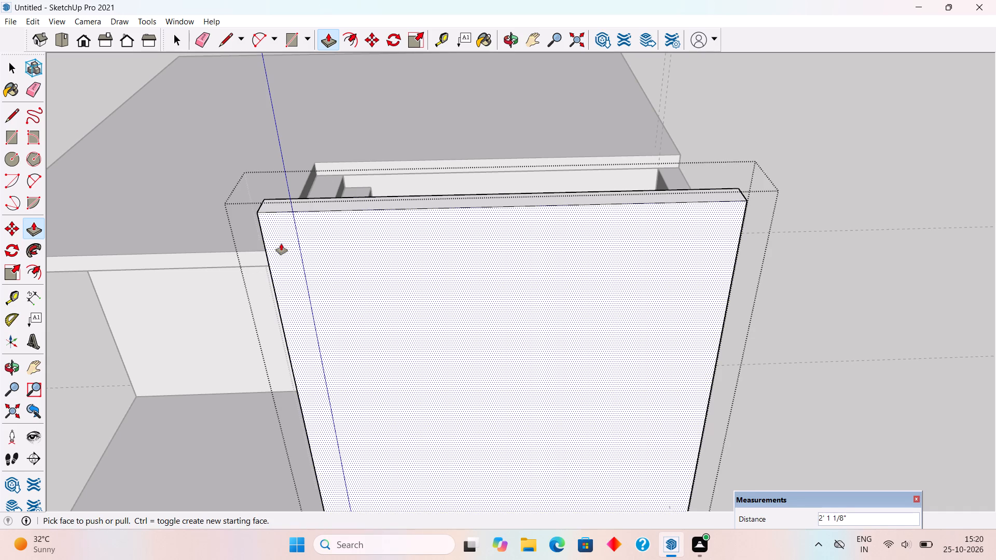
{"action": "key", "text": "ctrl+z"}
Pull the outer stair wall's top face up 6" to the roof slab's top surface.
{"action": "left_click", "coordinate": [294, 277]}
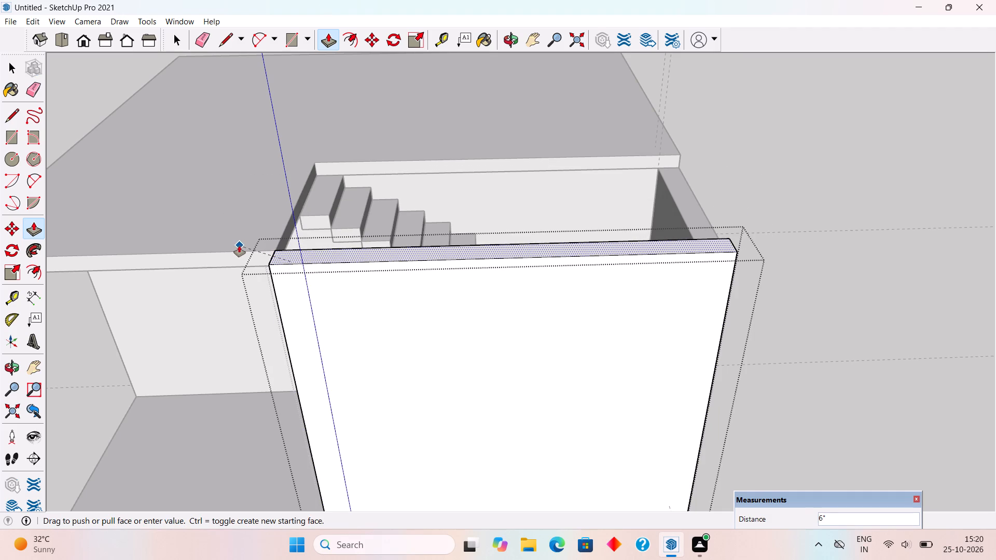
{"action": "left_click", "coordinate": [239, 246]}
Pull the outer stair wall's top face up a further 6' and close the wall group.
{"action": "left_click", "coordinate": [356, 257]}
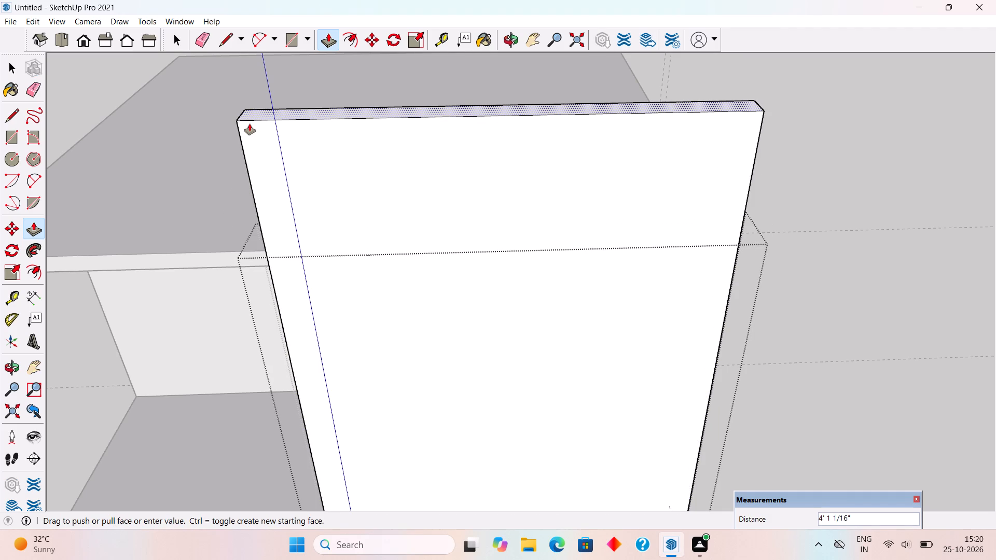
{"action": "type", "text": "6'"}
{"action": "key", "text": "Return"}
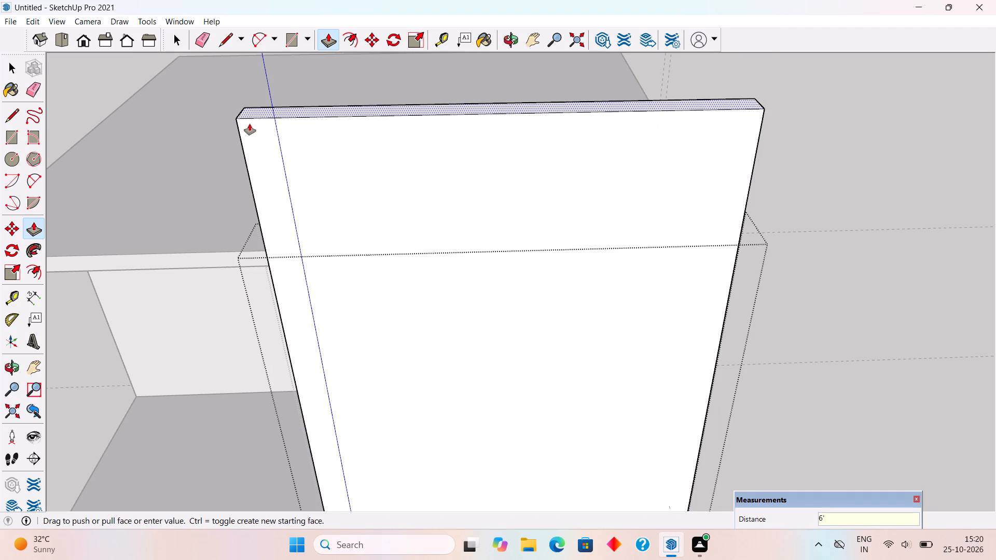
{"action": "scroll", "coordinate": [250, 124], "scroll_direction": "down", "scroll_amount": 3}
{"action": "scroll", "coordinate": [308, 268], "scroll_direction": "down", "scroll_amount": 6}
{"action": "middle_click_drag", "start_coordinate": [397, 289], "coordinate": [541, 178]}
{"action": "scroll", "coordinate": [541, 178], "scroll_direction": "down", "scroll_amount": 4}
{"action": "middle_click_drag", "start_coordinate": [519, 291], "coordinate": [495, 281]}
{"action": "scroll", "coordinate": [496, 296], "scroll_direction": "up", "scroll_amount": 1}
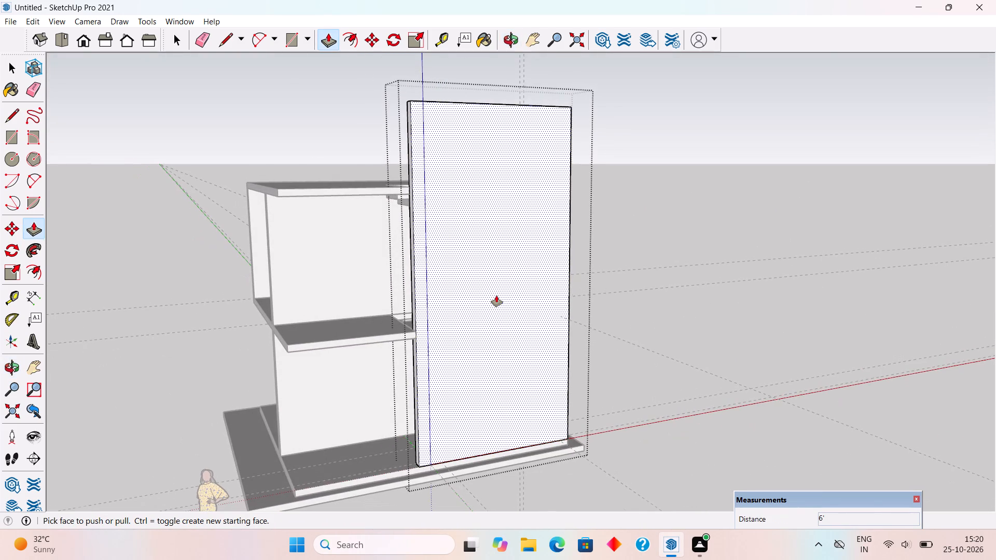
{"action": "scroll", "coordinate": [496, 296], "scroll_direction": "up", "scroll_amount": 2}
{"action": "middle_click_drag", "start_coordinate": [497, 300], "coordinate": [401, 313]}
{"action": "key", "text": "space"}
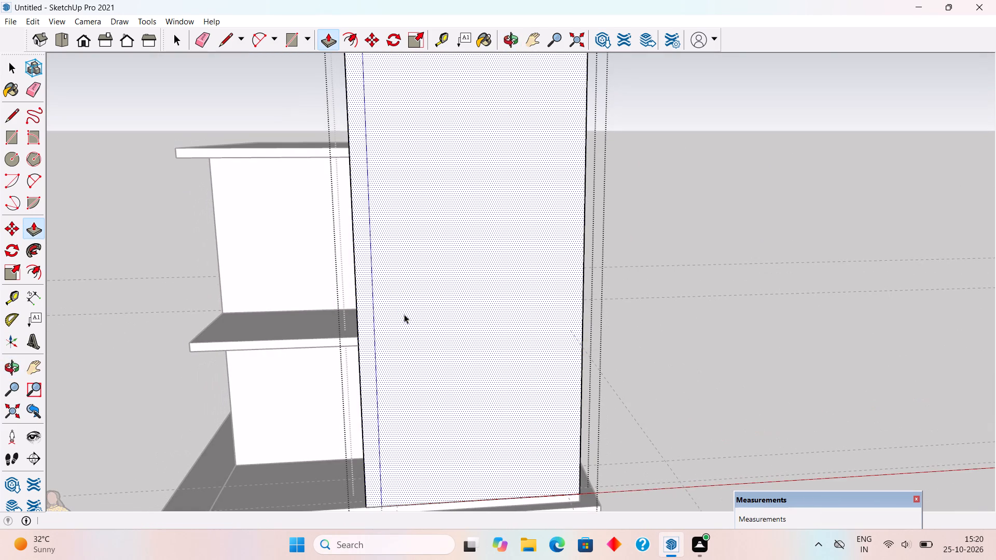
{"action": "left_click", "coordinate": [643, 204]}
Examine the raised stair wall against the roof slab and both floors from above, the front and below.
{"action": "middle_click_drag", "start_coordinate": [456, 173], "coordinate": [688, 290]}
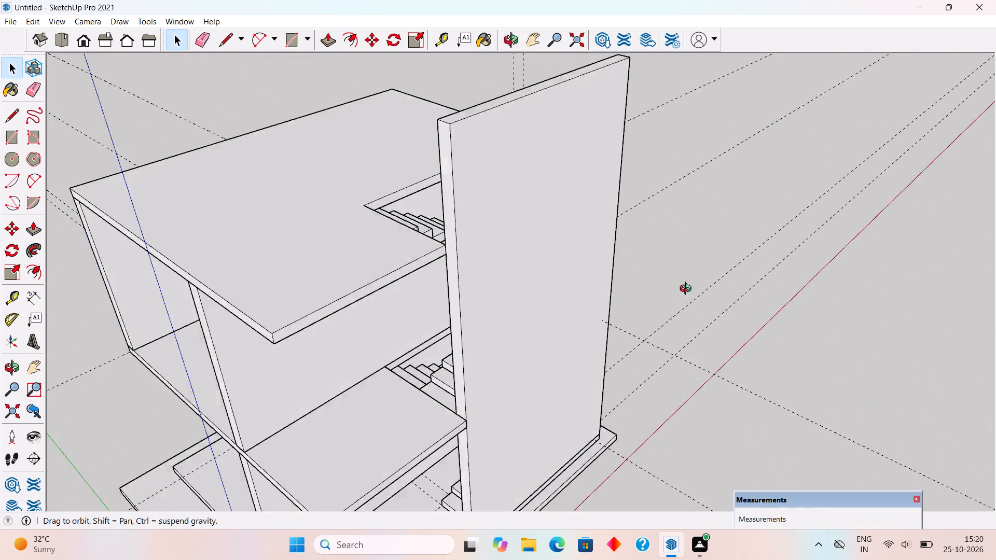
{"action": "middle_click_drag", "start_coordinate": [688, 290], "coordinate": [574, 289]}
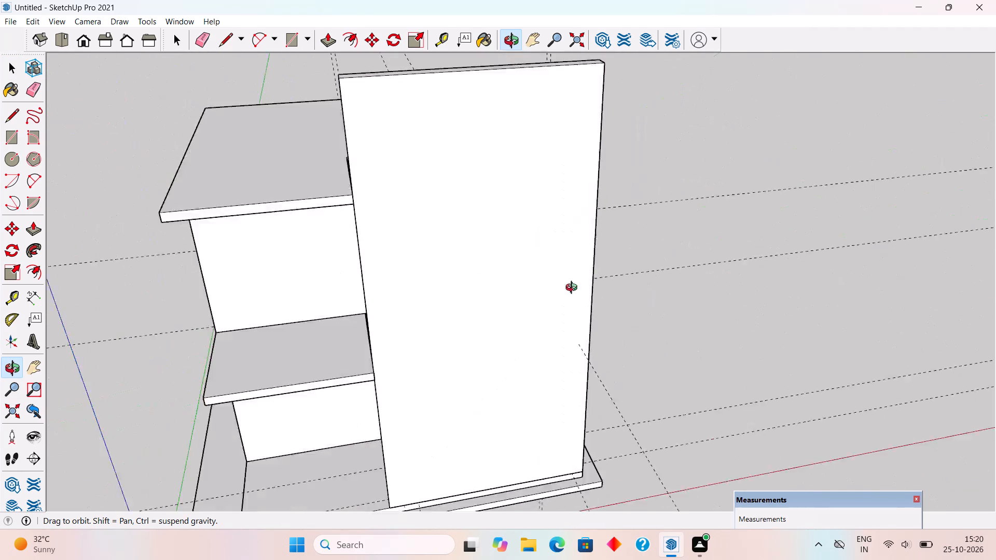
{"action": "middle_click_drag", "start_coordinate": [574, 289], "coordinate": [626, 164]}
{"action": "scroll", "coordinate": [495, 99], "scroll_direction": "down", "scroll_amount": 4}
{"action": "middle_click_drag", "start_coordinate": [501, 274], "coordinate": [390, 248]}
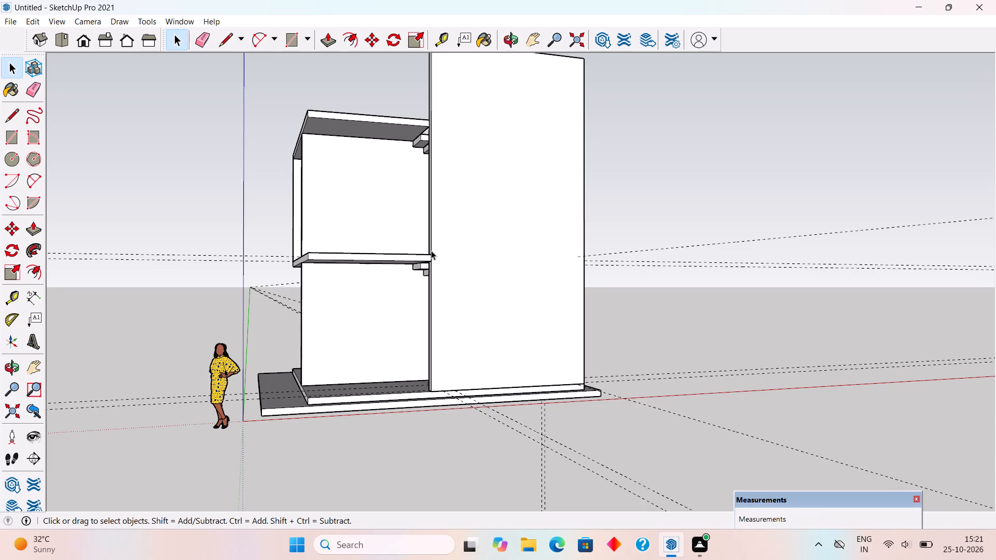
{"action": "scroll", "coordinate": [431, 250], "scroll_direction": "up", "scroll_amount": 6}
{"action": "middle_click_drag", "start_coordinate": [453, 242], "coordinate": [381, 315]}
{"action": "scroll", "coordinate": [381, 315], "scroll_direction": "down", "scroll_amount": 3}
{"action": "middle_click", "coordinate": [437, 263]}
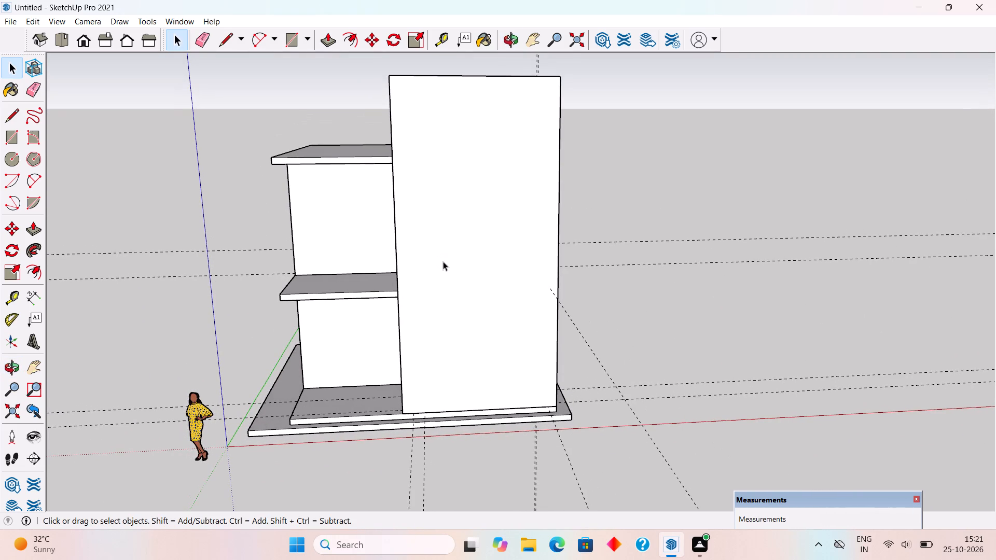
{"action": "scroll", "coordinate": [444, 261], "scroll_direction": "up", "scroll_amount": 2}
{"action": "scroll", "coordinate": [444, 261], "scroll_direction": "down", "scroll_amount": 3}
Place a vertical guide on the outer stair wall's face, offset inward from its vertical edge farthest from the floor slabs.
{"action": "key", "text": "t"}
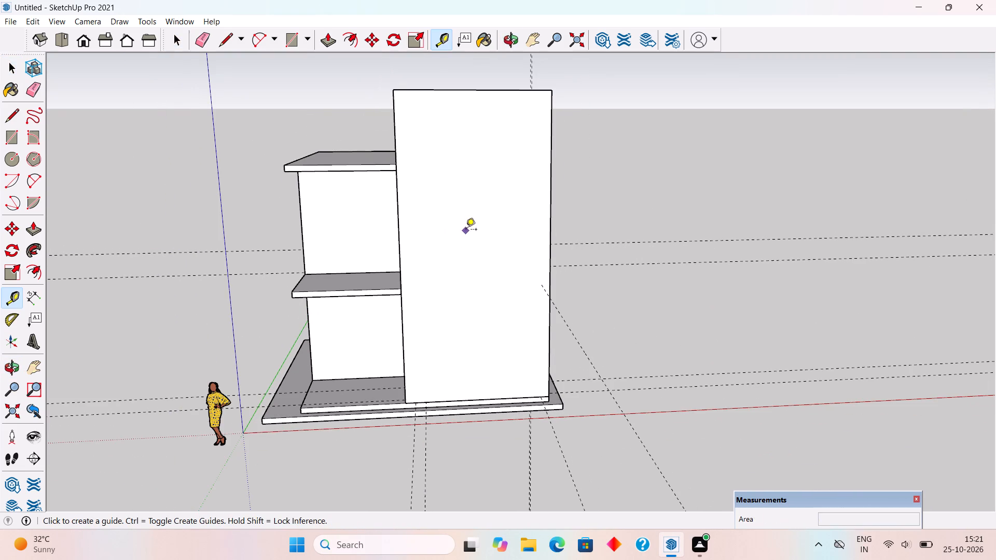
{"action": "left_click", "coordinate": [552, 198]}
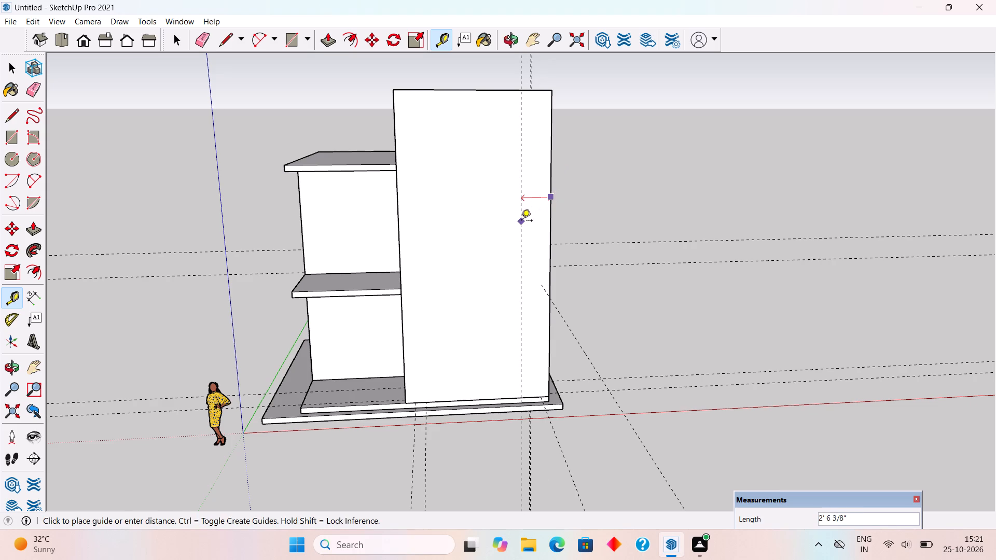
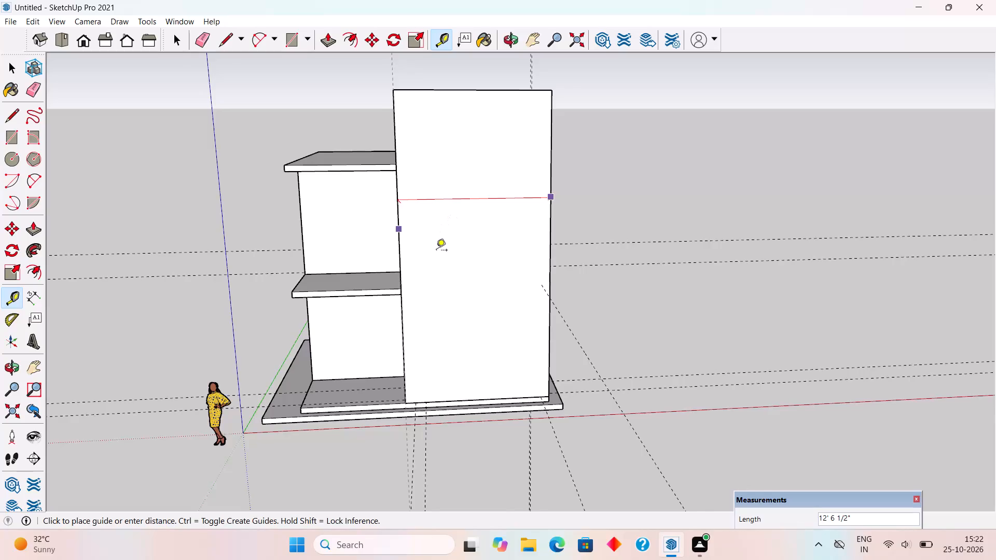
Set the vertical guide 2' inward from the outer stair wall's edge farthest from the floor slabs.
{"action": "scroll", "coordinate": [437, 254], "scroll_direction": "down", "scroll_amount": 2}
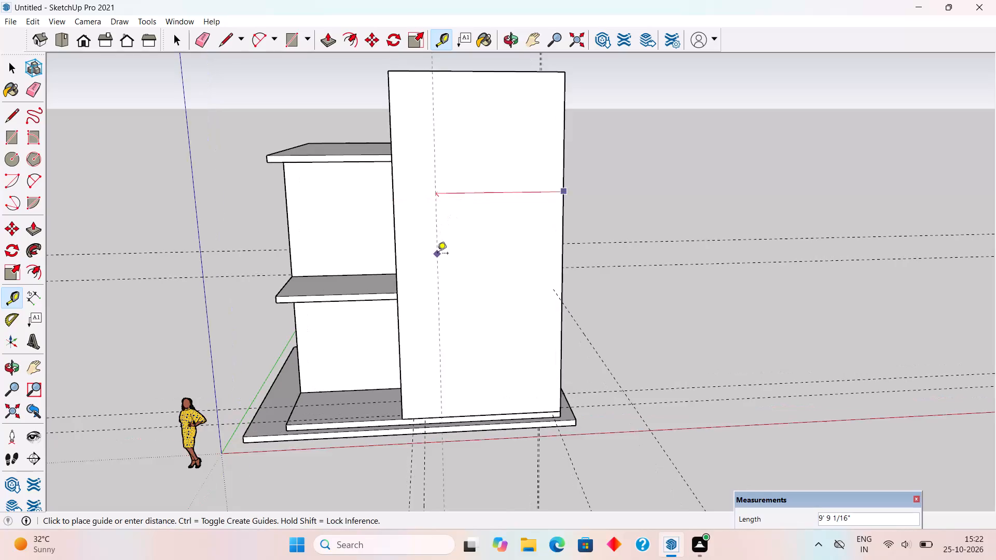
{"action": "scroll", "coordinate": [437, 254], "scroll_direction": "down", "scroll_amount": 3}
{"action": "scroll", "coordinate": [471, 258], "scroll_direction": "up", "scroll_amount": 4}
{"action": "scroll", "coordinate": [514, 253], "scroll_direction": "up", "scroll_amount": 1}
{"action": "middle_click_drag", "start_coordinate": [504, 244], "coordinate": [501, 221]}
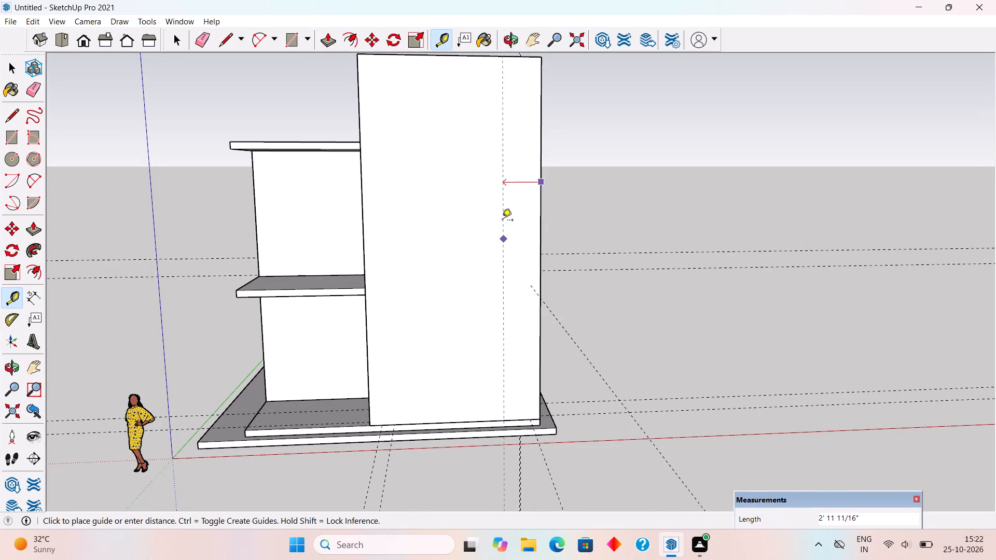
{"action": "scroll", "coordinate": [504, 221], "scroll_direction": "up", "scroll_amount": 1}
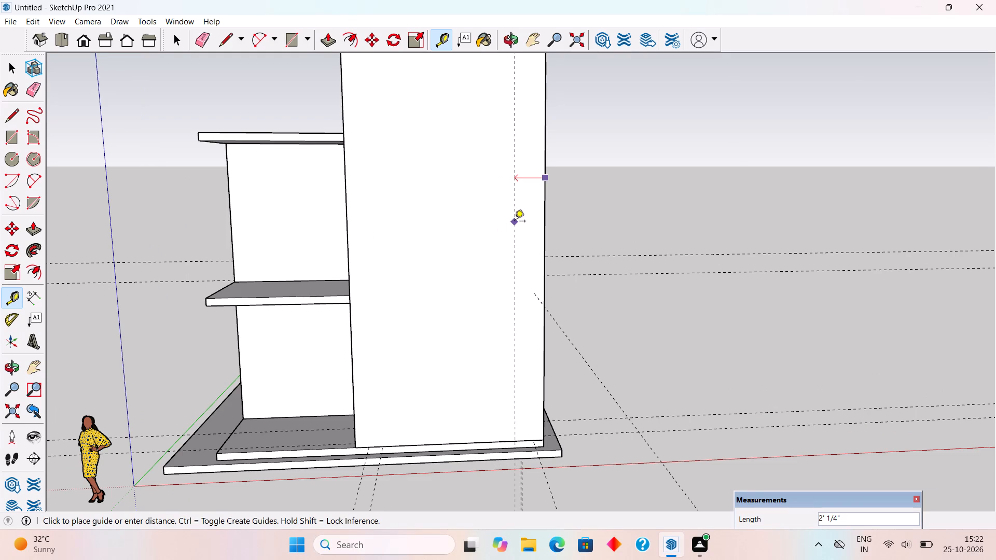
{"action": "type", "text": "2'"}
{"action": "key", "text": "Return"}
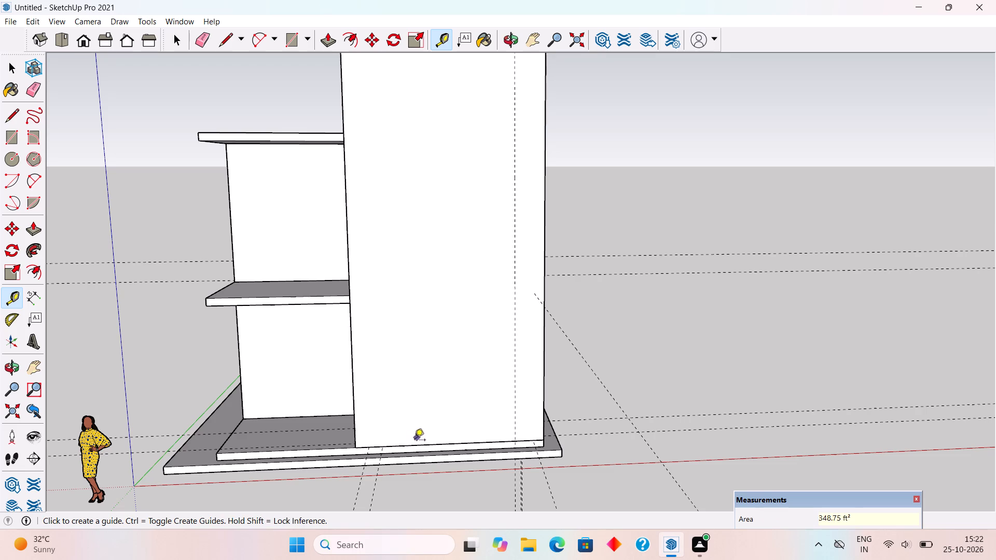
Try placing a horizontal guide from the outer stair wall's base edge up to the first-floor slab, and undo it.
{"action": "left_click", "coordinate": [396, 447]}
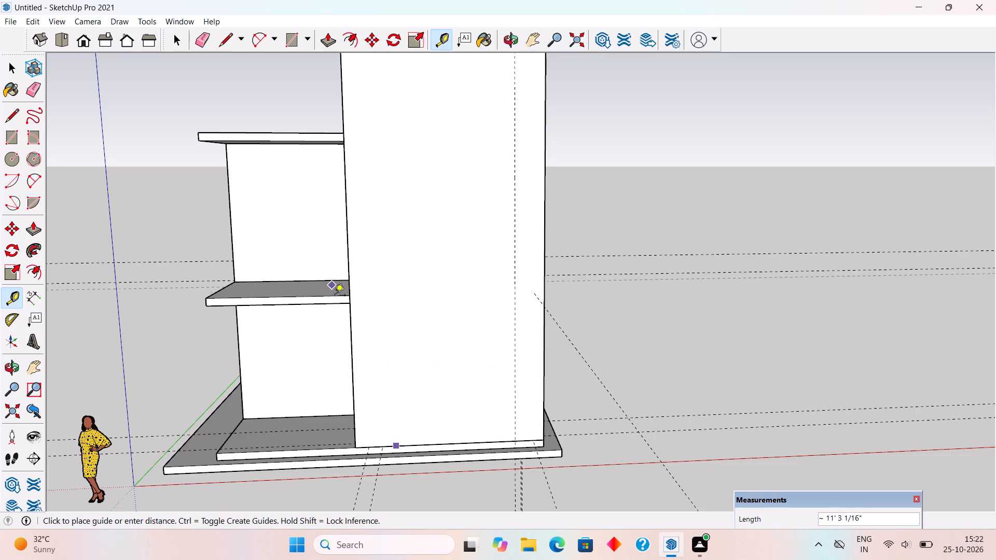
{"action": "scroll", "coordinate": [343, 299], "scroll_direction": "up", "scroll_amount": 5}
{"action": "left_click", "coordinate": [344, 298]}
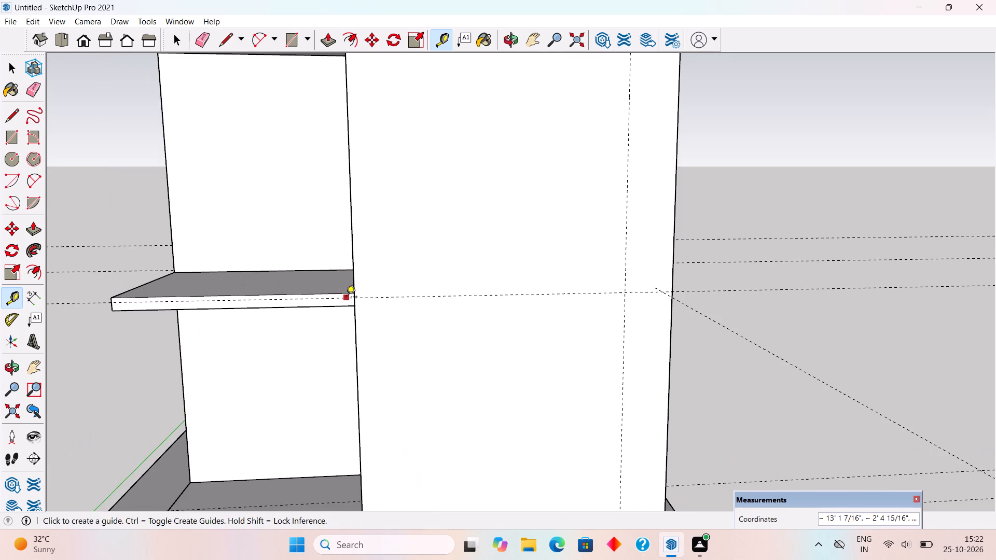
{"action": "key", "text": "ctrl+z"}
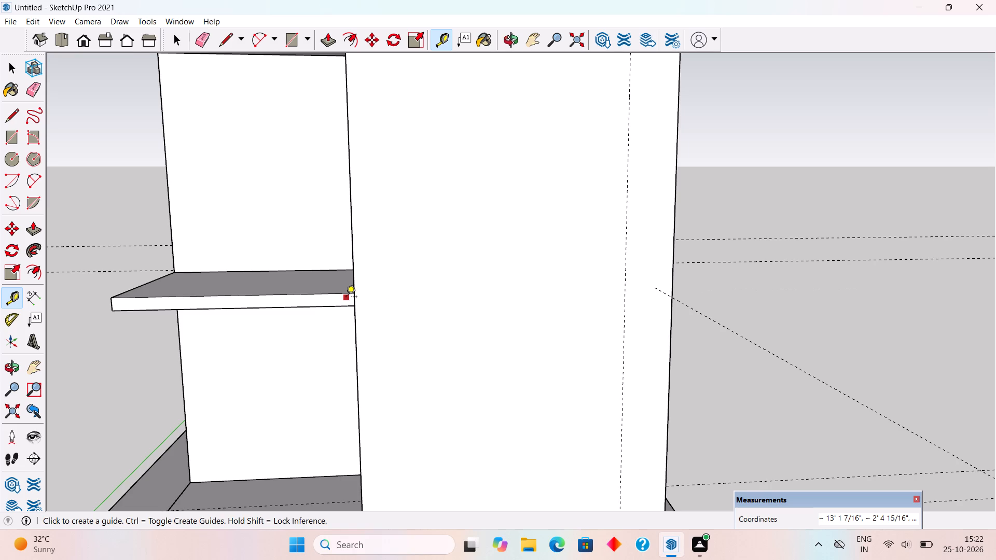
Place horizontal guides on the outer stair wall's face at the first-floor slab's underside, 10' above the wall's base, and at its top surface.
{"action": "scroll", "coordinate": [346, 298], "scroll_direction": "down", "scroll_amount": 3}
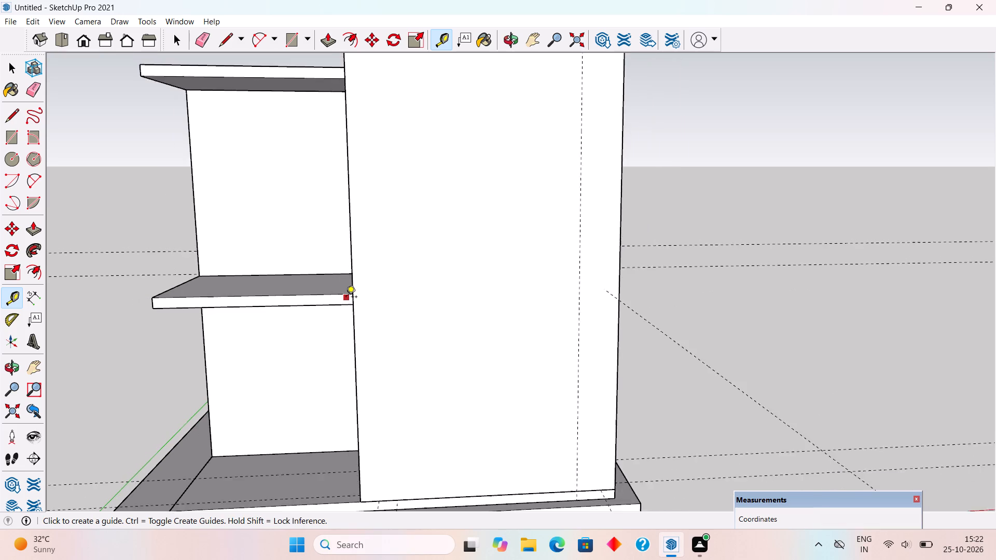
{"action": "scroll", "coordinate": [379, 355], "scroll_direction": "down", "scroll_amount": 1}
{"action": "left_click", "coordinate": [410, 473]}
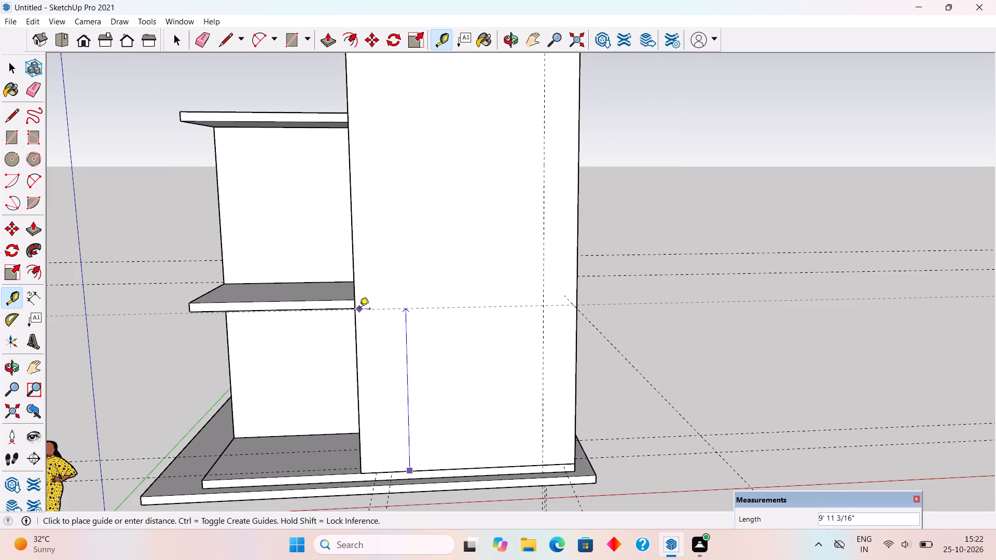
{"action": "scroll", "coordinate": [357, 309], "scroll_direction": "up", "scroll_amount": 3}
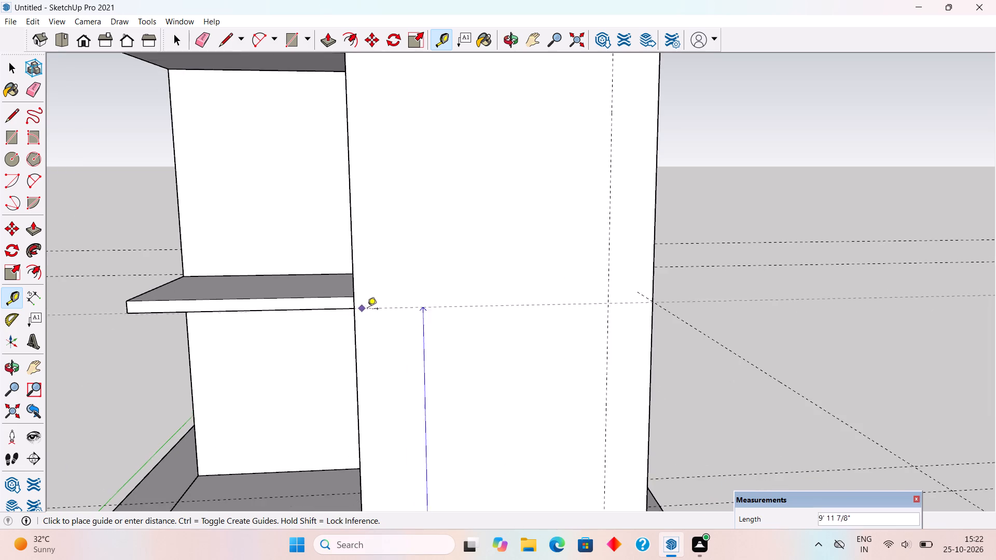
{"action": "middle_click_drag", "start_coordinate": [382, 310], "coordinate": [653, 258]}
{"action": "scroll", "coordinate": [653, 258], "scroll_direction": "down", "scroll_amount": 4}
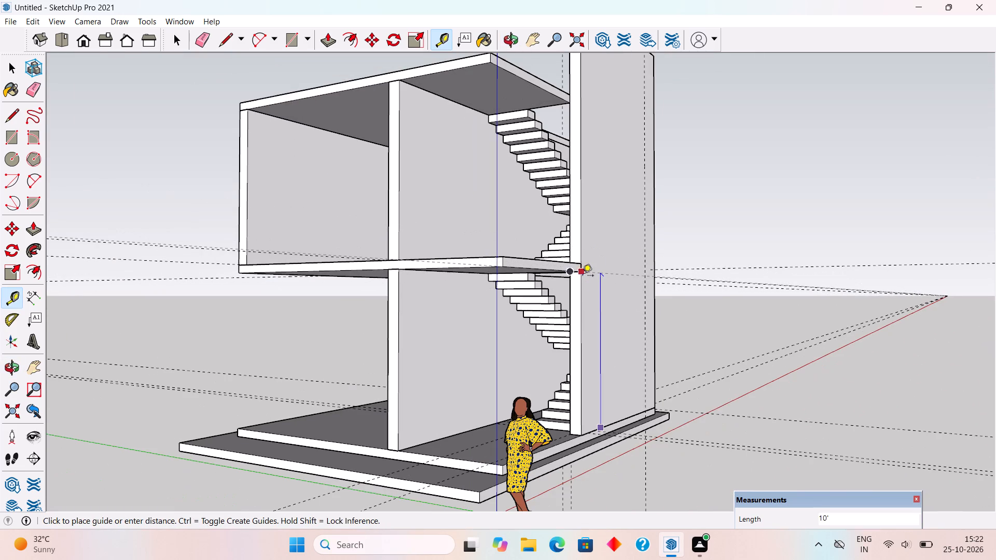
{"action": "left_click", "coordinate": [583, 273]}
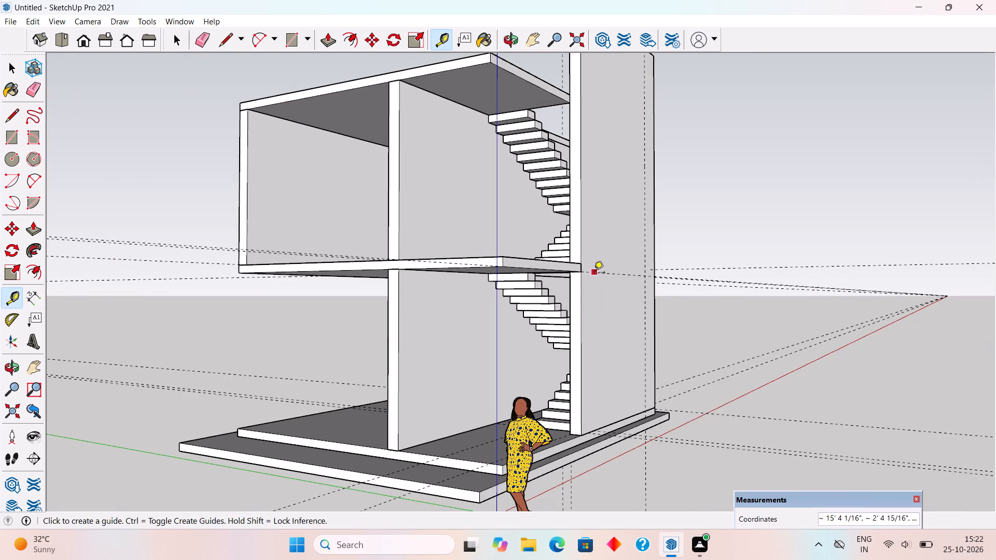
{"action": "left_click", "coordinate": [594, 273]}
{"action": "scroll", "coordinate": [582, 265], "scroll_direction": "up", "scroll_amount": 7}
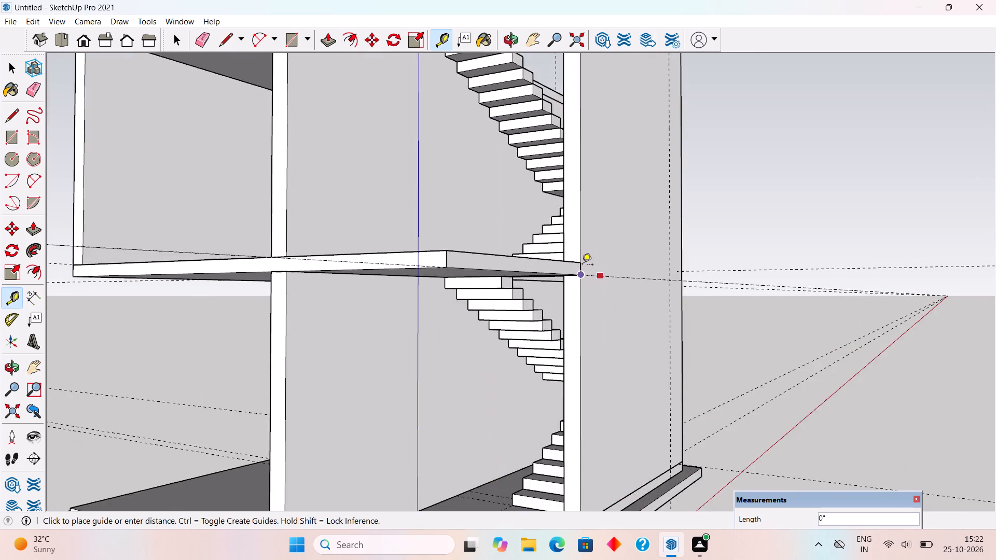
{"action": "scroll", "coordinate": [582, 265], "scroll_direction": "up", "scroll_amount": 3}
{"action": "left_click", "coordinate": [581, 261]}
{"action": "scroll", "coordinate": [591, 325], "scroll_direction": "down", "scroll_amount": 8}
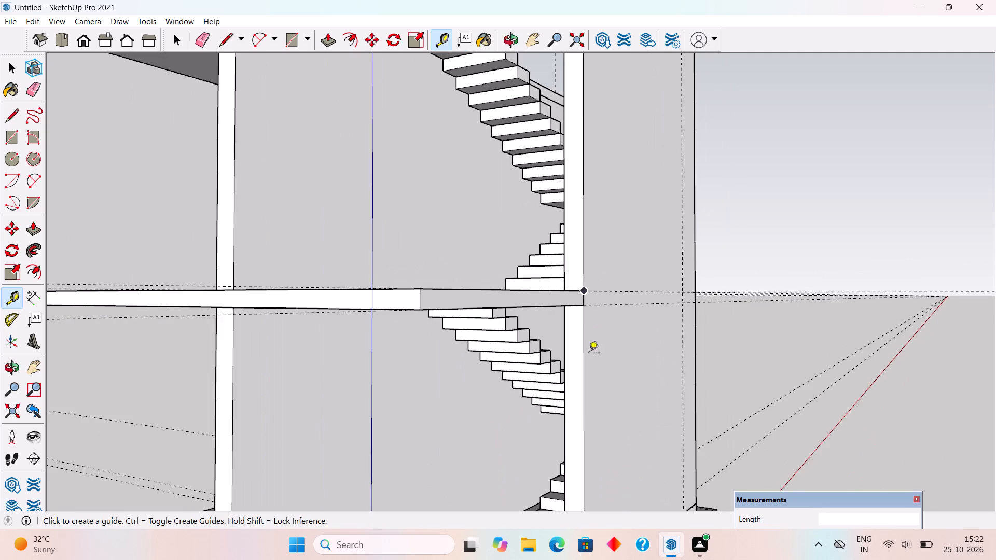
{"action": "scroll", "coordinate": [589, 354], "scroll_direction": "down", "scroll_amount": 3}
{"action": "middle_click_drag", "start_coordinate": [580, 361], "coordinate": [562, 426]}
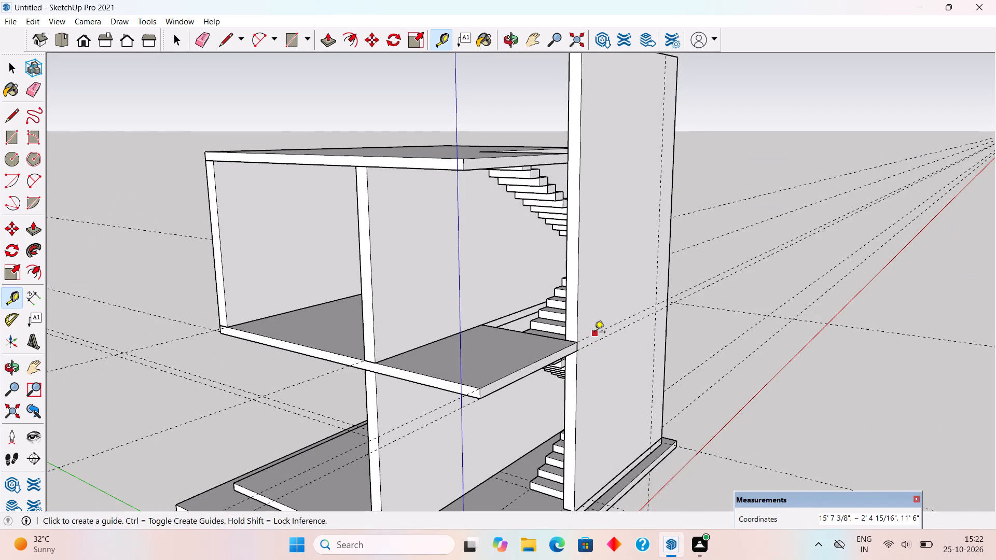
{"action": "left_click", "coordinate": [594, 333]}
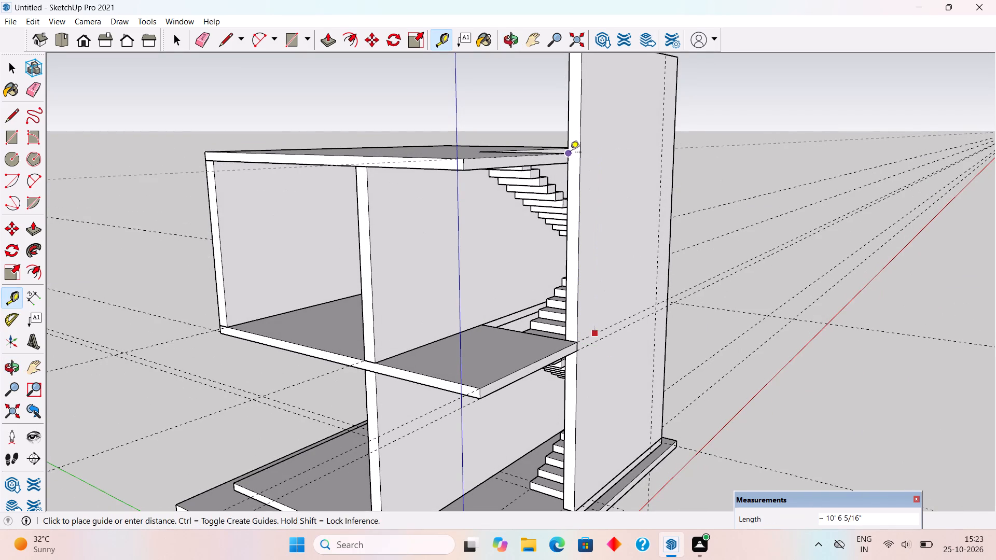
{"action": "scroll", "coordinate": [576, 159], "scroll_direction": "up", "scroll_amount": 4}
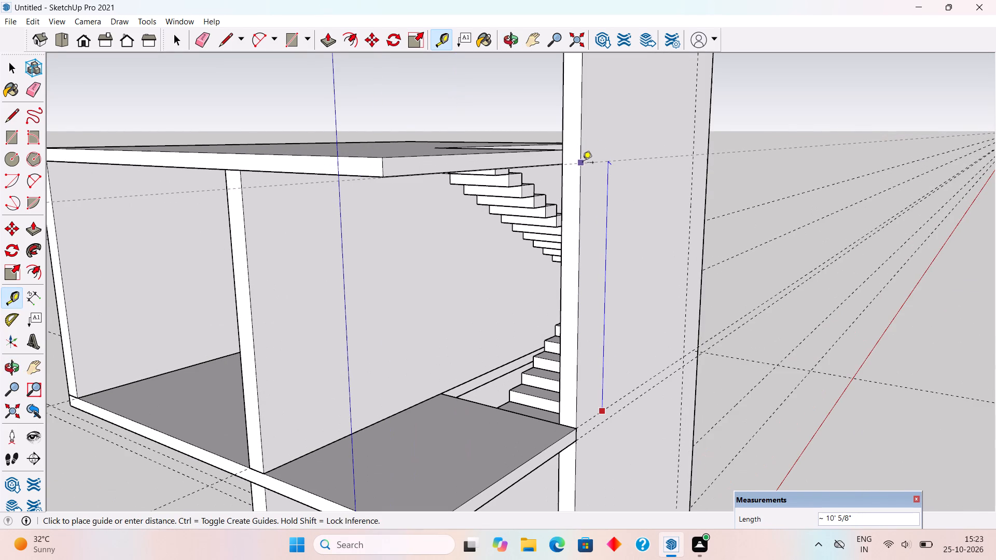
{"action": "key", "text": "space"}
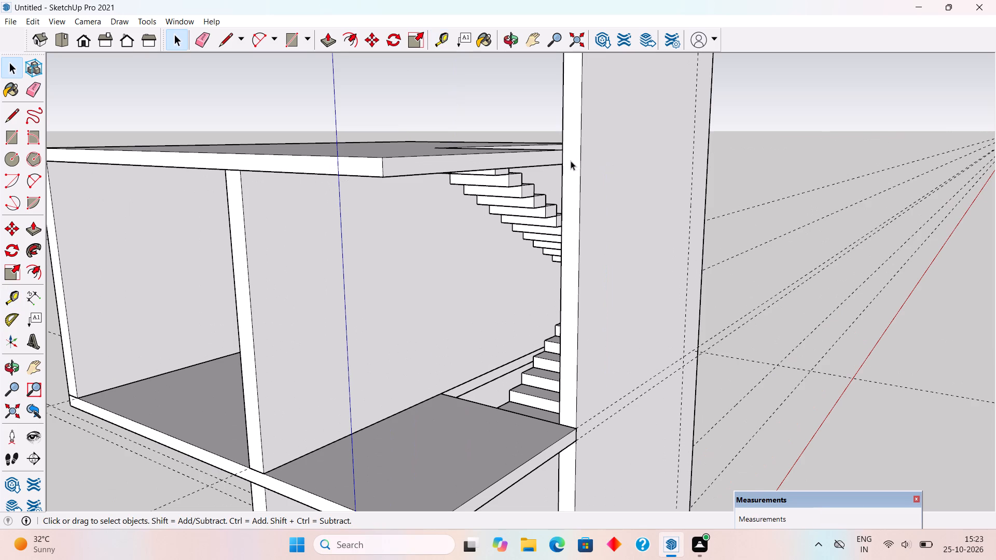
Pull the roof slab's edge face out 9" flush with the outer stair wall's outer face and close the slab group.
{"action": "middle_click_drag", "start_coordinate": [566, 155], "coordinate": [514, 160]}
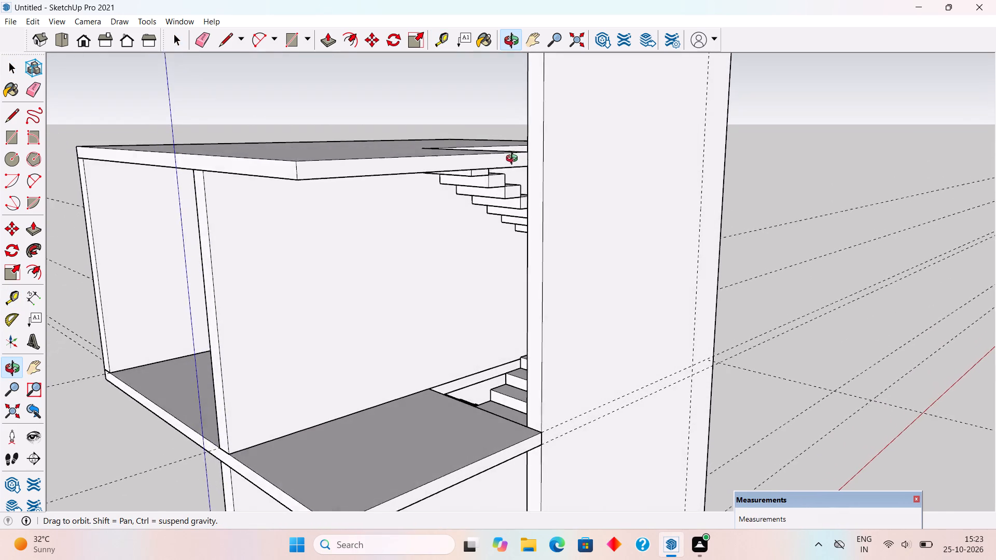
{"action": "middle_click_drag", "start_coordinate": [514, 160], "coordinate": [503, 173]}
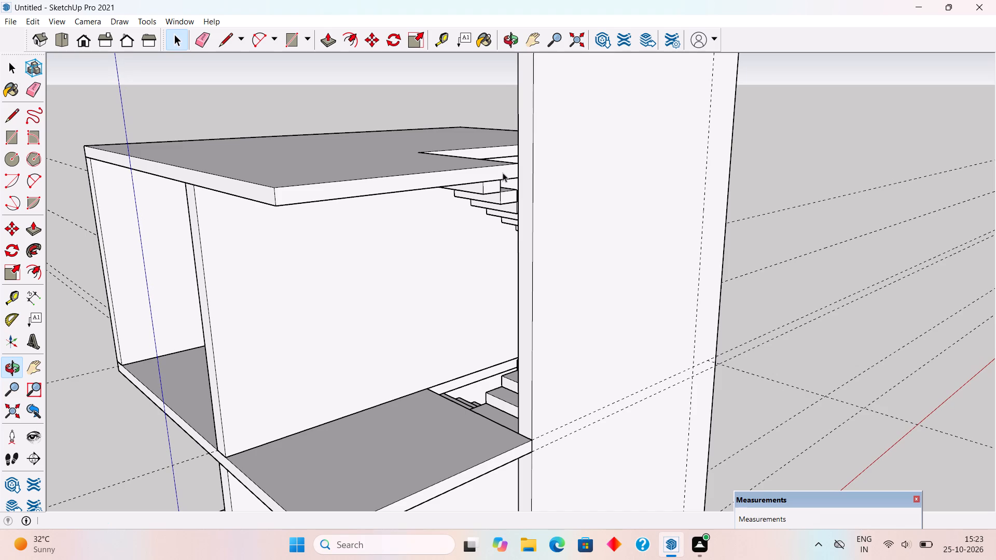
{"action": "triple_click", "coordinate": [444, 180]}
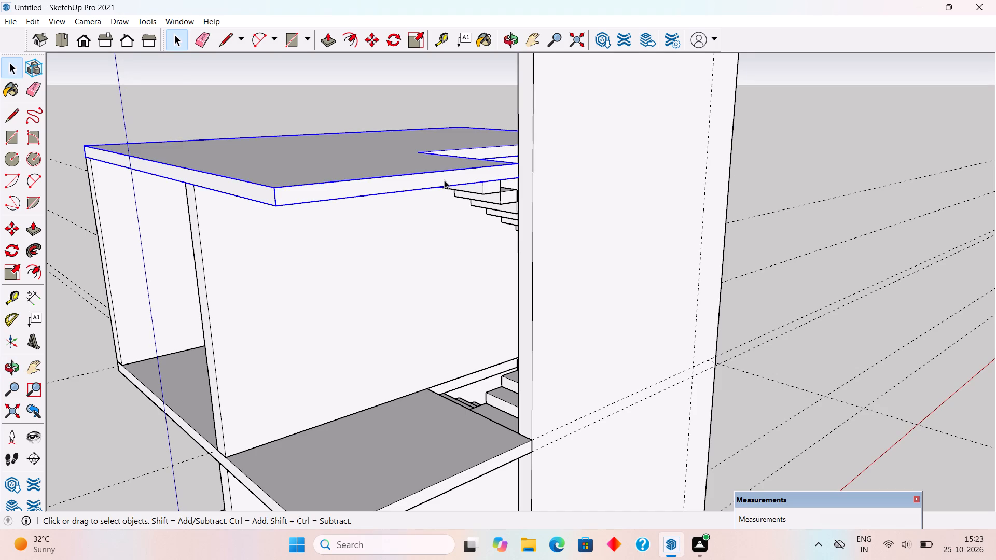
{"action": "left_click", "coordinate": [444, 180]}
{"action": "scroll", "coordinate": [444, 180], "scroll_direction": "up", "scroll_amount": 5}
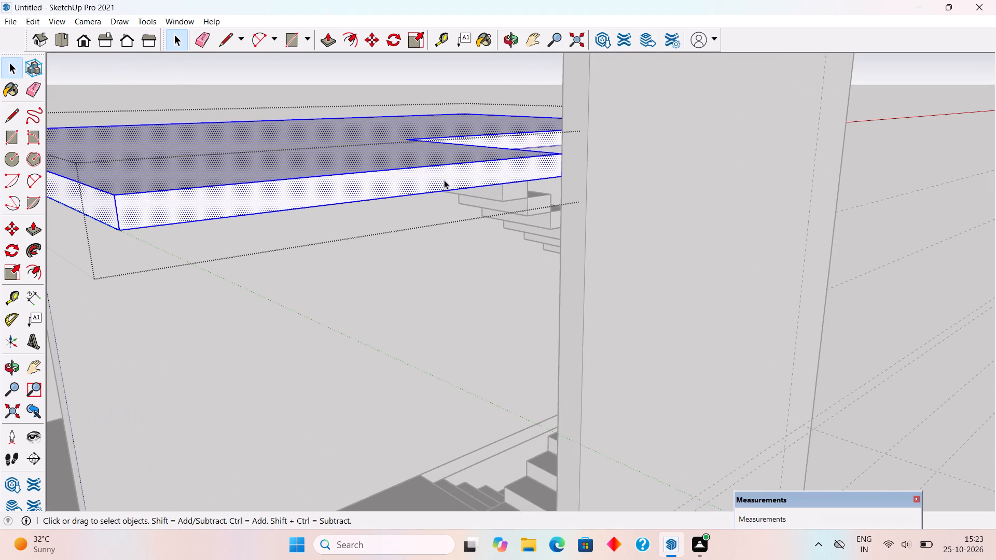
{"action": "key", "text": "p"}
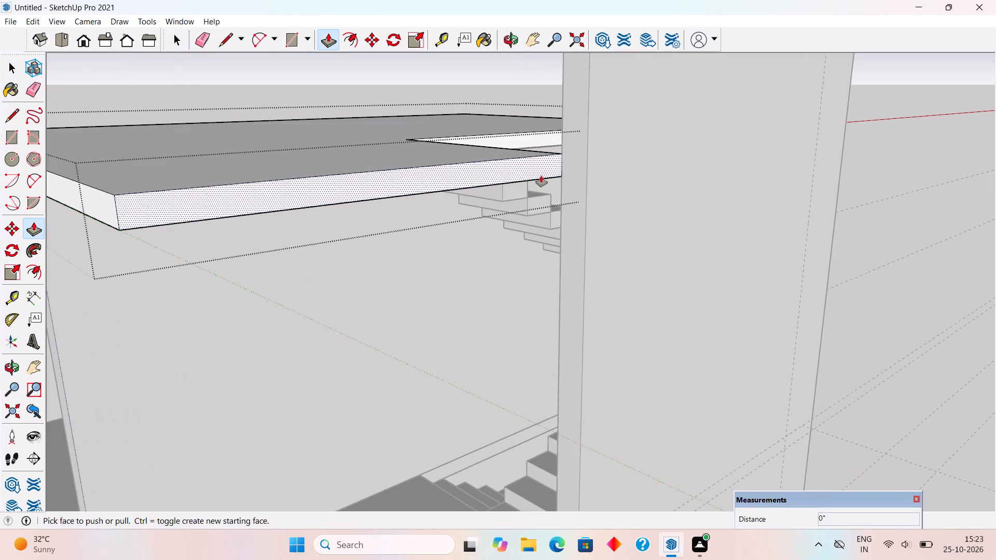
{"action": "left_click", "coordinate": [549, 166]}
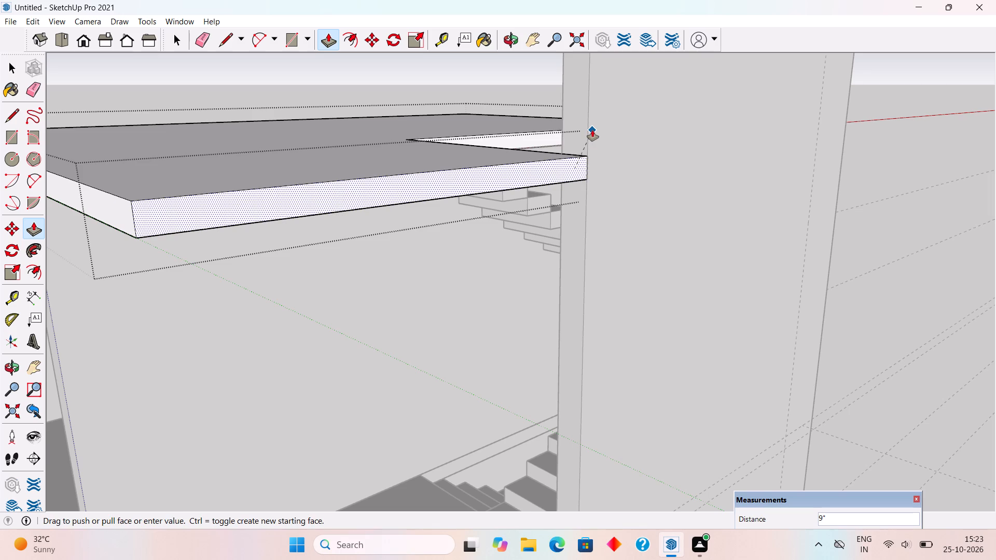
{"action": "left_click", "coordinate": [592, 130]}
{"action": "key", "text": "space"}
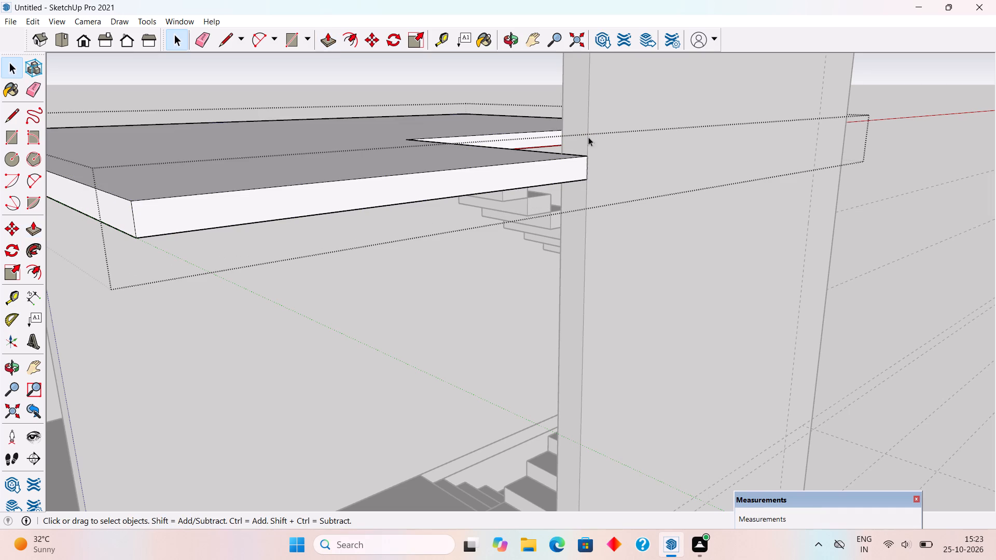
{"action": "scroll", "coordinate": [593, 176], "scroll_direction": "down", "scroll_amount": 2}
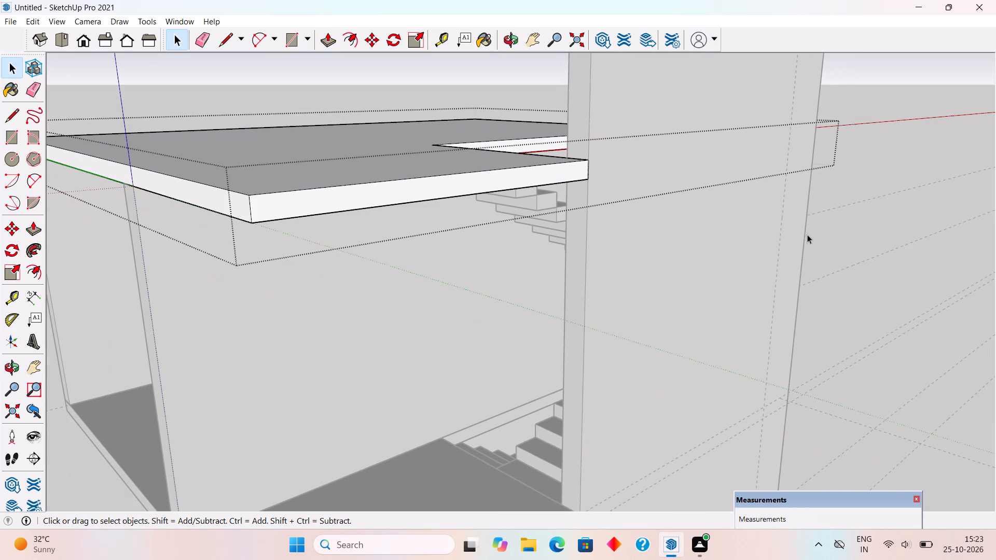
{"action": "left_click", "coordinate": [815, 235]}
Place horizontal guides on the outer stair wall's face level with the roof slab's underside and, 6" higher, its top surface.
{"action": "middle_click_drag", "start_coordinate": [721, 201], "coordinate": [523, 159]}
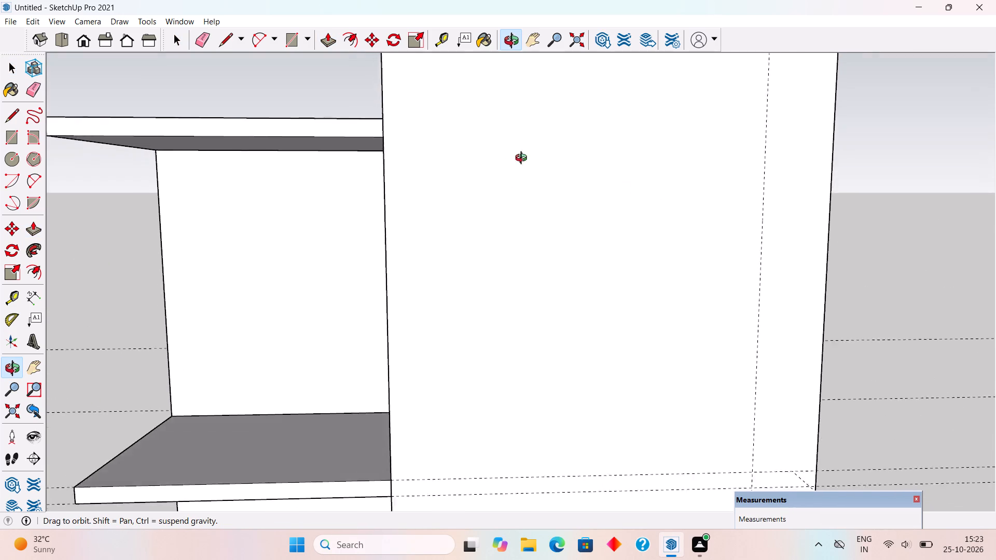
{"action": "middle_click_drag", "start_coordinate": [523, 159], "coordinate": [557, 161]}
{"action": "key", "text": "t"}
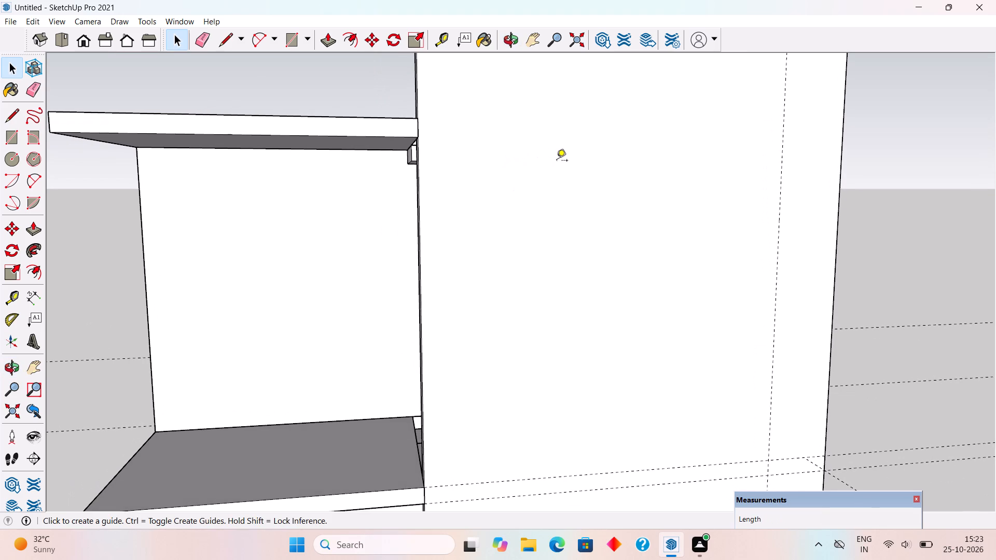
{"action": "left_click", "coordinate": [455, 488]}
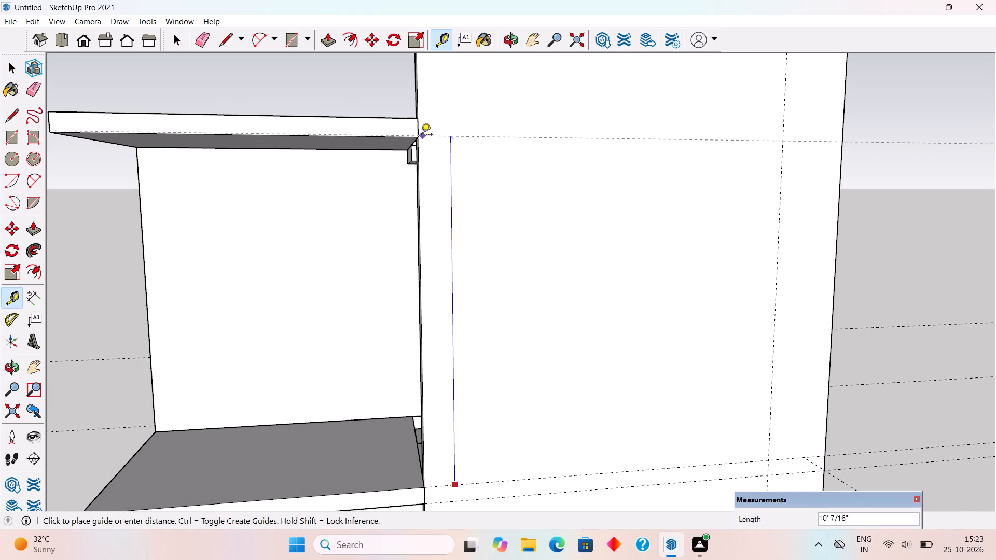
{"action": "left_click", "coordinate": [420, 135]}
{"action": "left_click", "coordinate": [441, 136]}
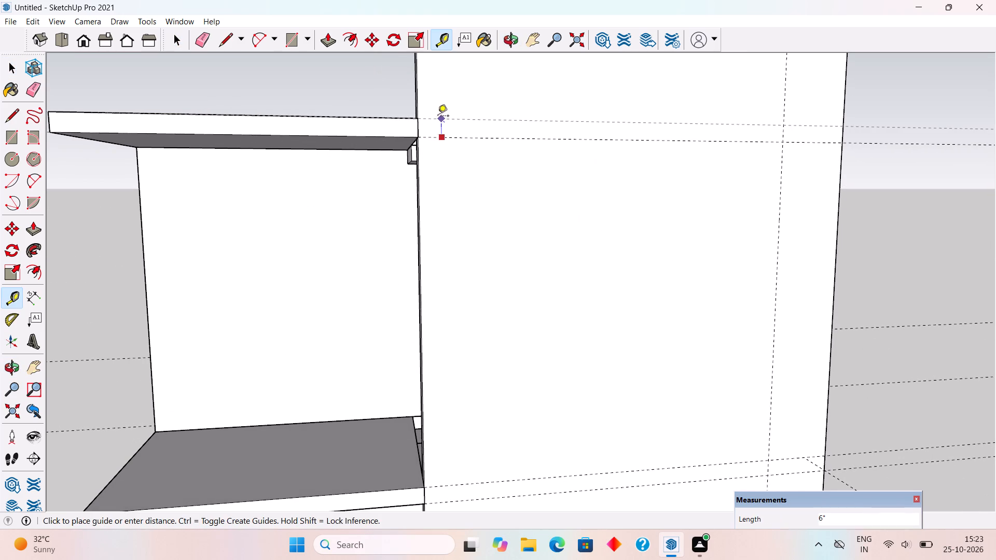
{"action": "left_click", "coordinate": [418, 122]}
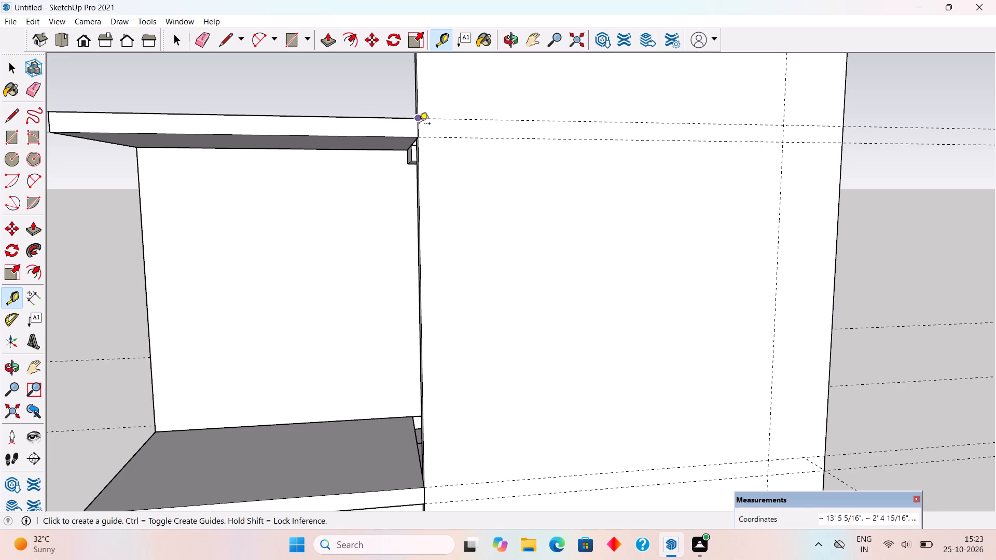
Examine the guides on the outer stair wall's face against the first-floor and roof slabs from several angles.
{"action": "scroll", "coordinate": [419, 124], "scroll_direction": "down", "scroll_amount": 5}
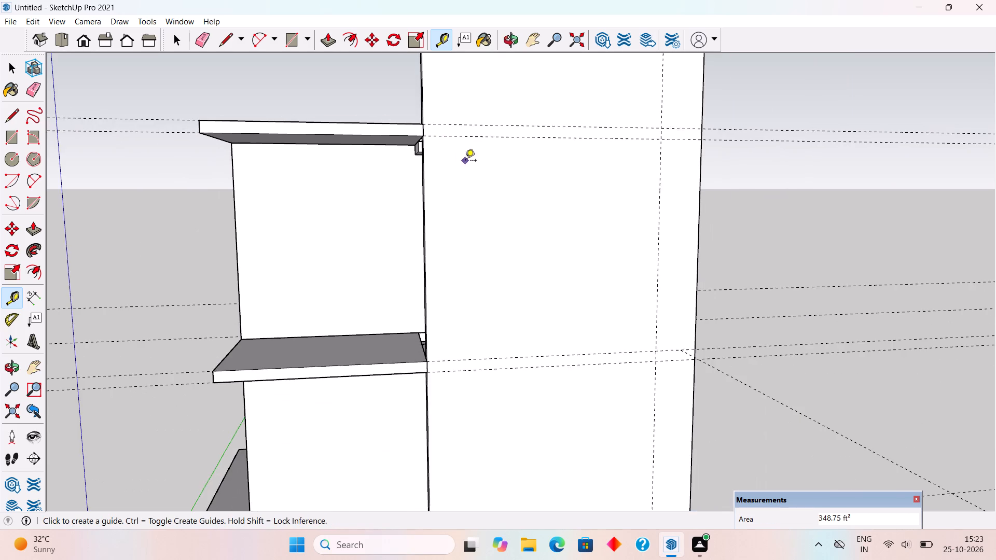
{"action": "scroll", "coordinate": [513, 229], "scroll_direction": "down", "scroll_amount": 3}
{"action": "middle_click_drag", "start_coordinate": [546, 354], "coordinate": [658, 375]}
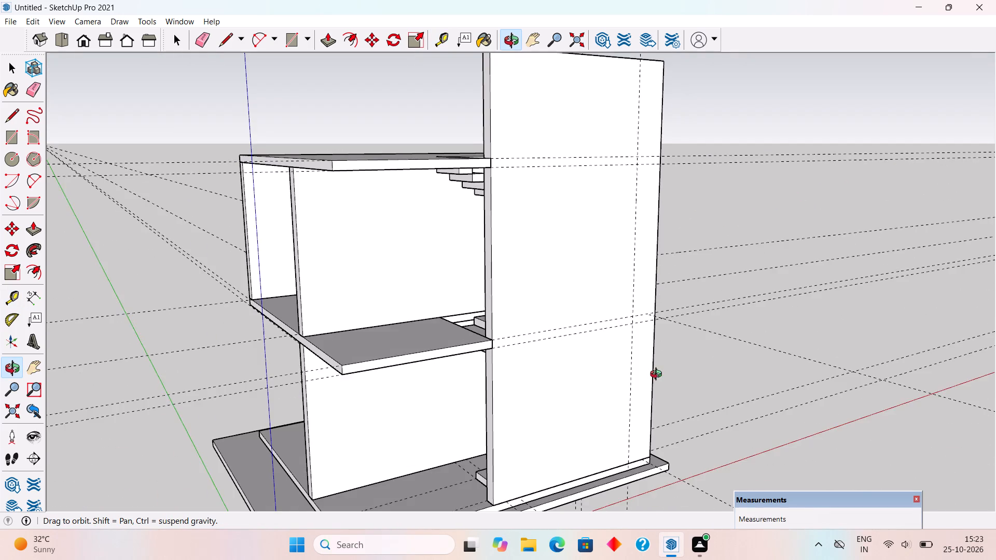
{"action": "middle_click_drag", "start_coordinate": [658, 375], "coordinate": [618, 375]}
{"action": "key", "text": "space"}
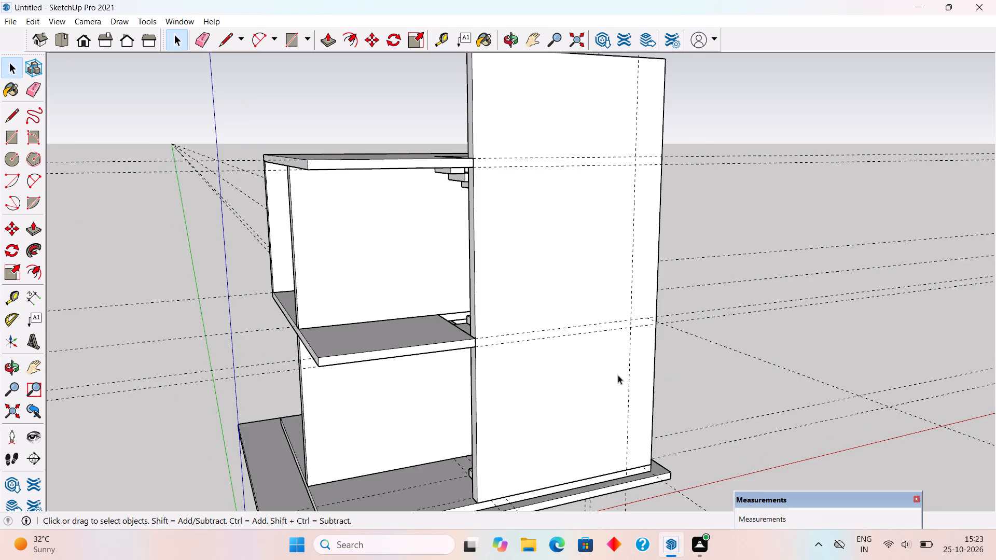
{"action": "scroll", "coordinate": [618, 375], "scroll_direction": "up", "scroll_amount": 5}
{"action": "scroll", "coordinate": [639, 309], "scroll_direction": "down", "scroll_amount": 4}
{"action": "middle_click_drag", "start_coordinate": [525, 306], "coordinate": [345, 297]}
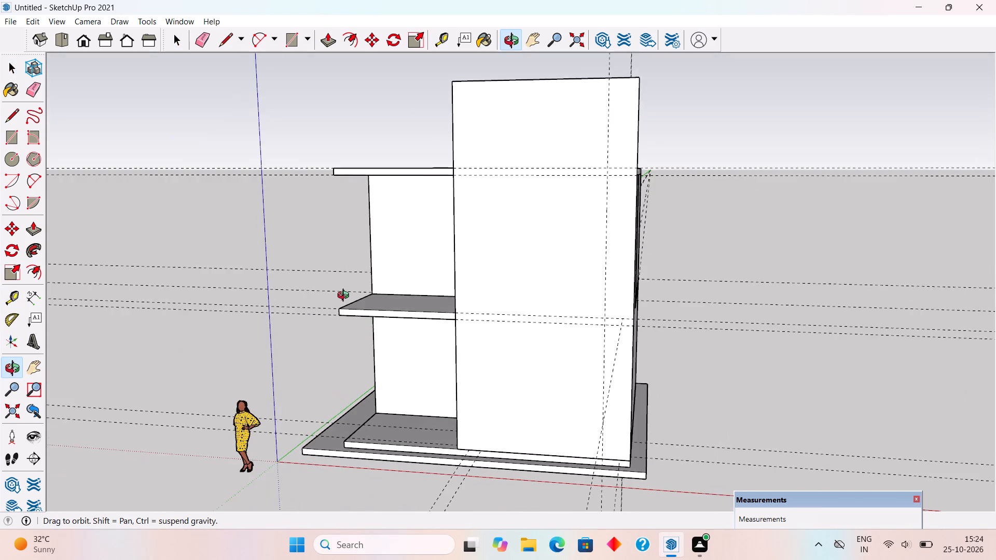
Place two vertical guides on the outer stair wall's face, 3' from the existing vertical guide and a further 5' toward the projecting slabs.
{"action": "middle_click_drag", "start_coordinate": [345, 297], "coordinate": [371, 337]}
{"action": "scroll", "coordinate": [551, 442], "scroll_direction": "up", "scroll_amount": 3}
{"action": "middle_click_drag", "start_coordinate": [570, 438], "coordinate": [609, 357]}
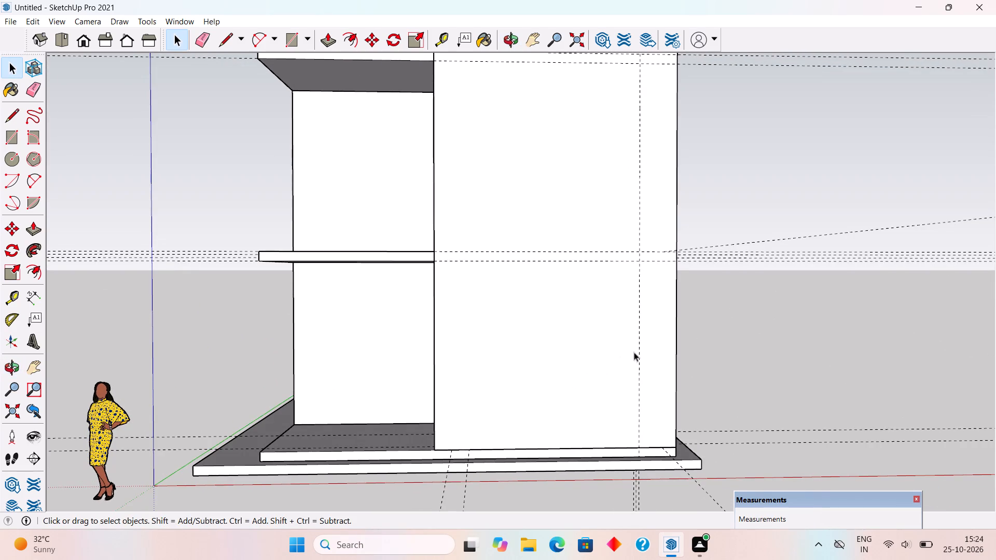
{"action": "scroll", "coordinate": [635, 352], "scroll_direction": "up", "scroll_amount": 2}
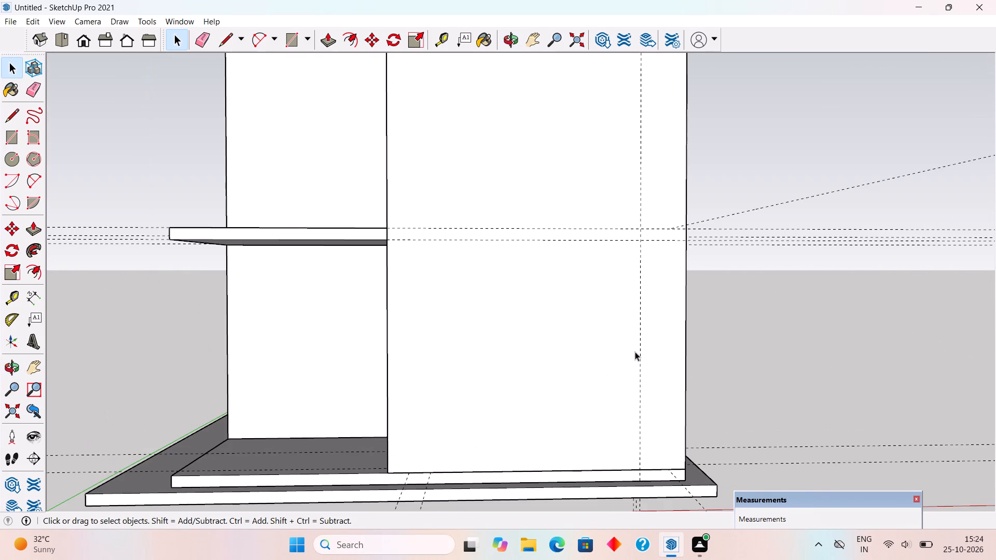
{"action": "key", "text": "t"}
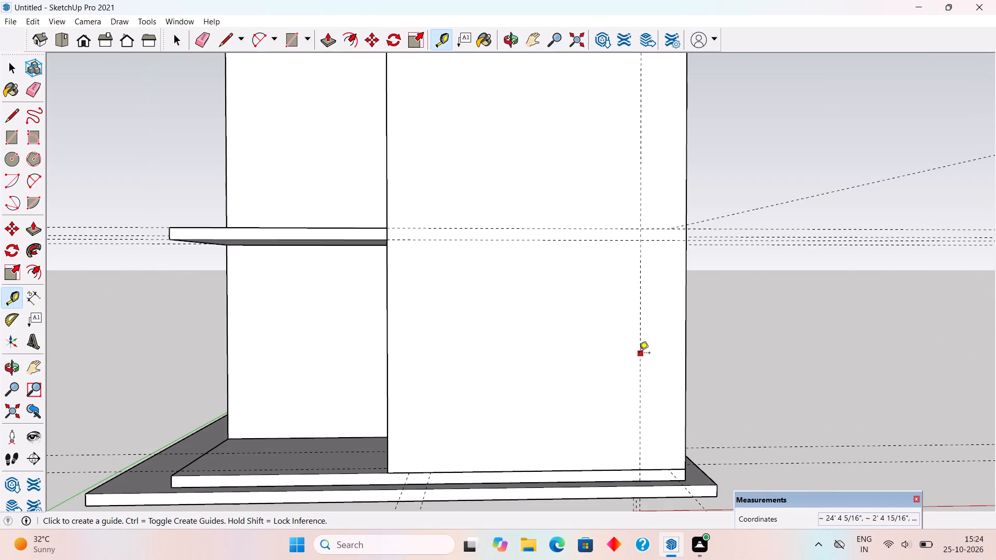
{"action": "left_click", "coordinate": [639, 354]}
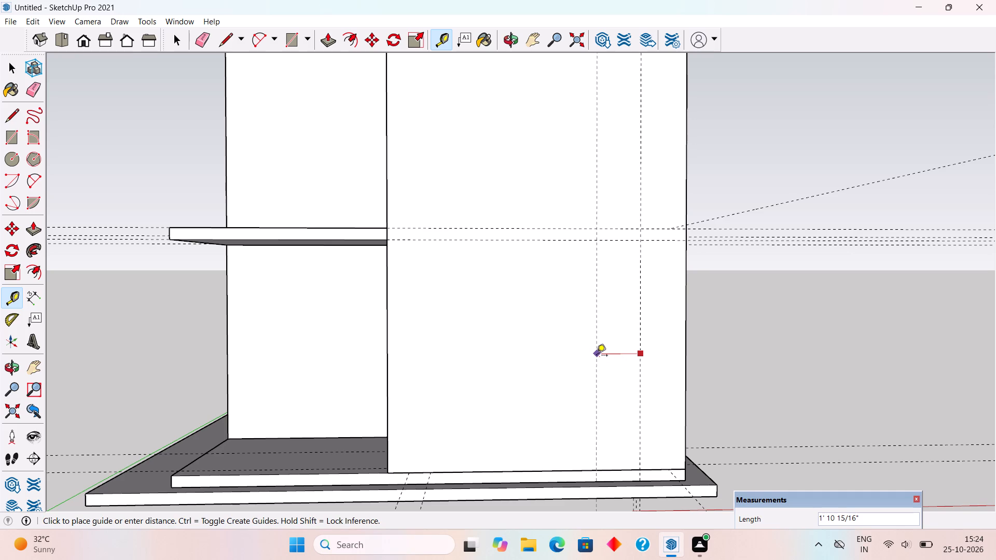
{"action": "type", "text": "3'"}
{"action": "key", "text": "Return"}
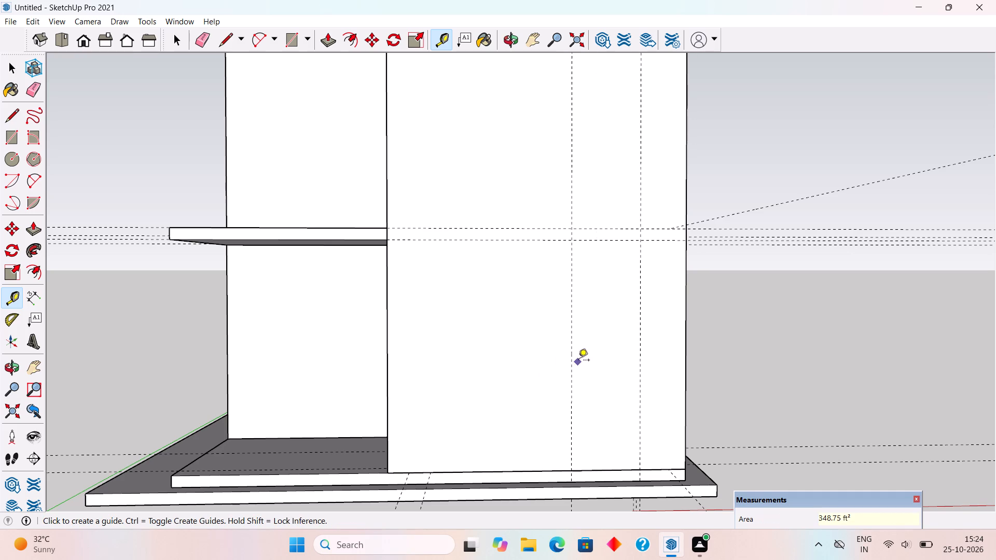
{"action": "left_click", "coordinate": [571, 368]}
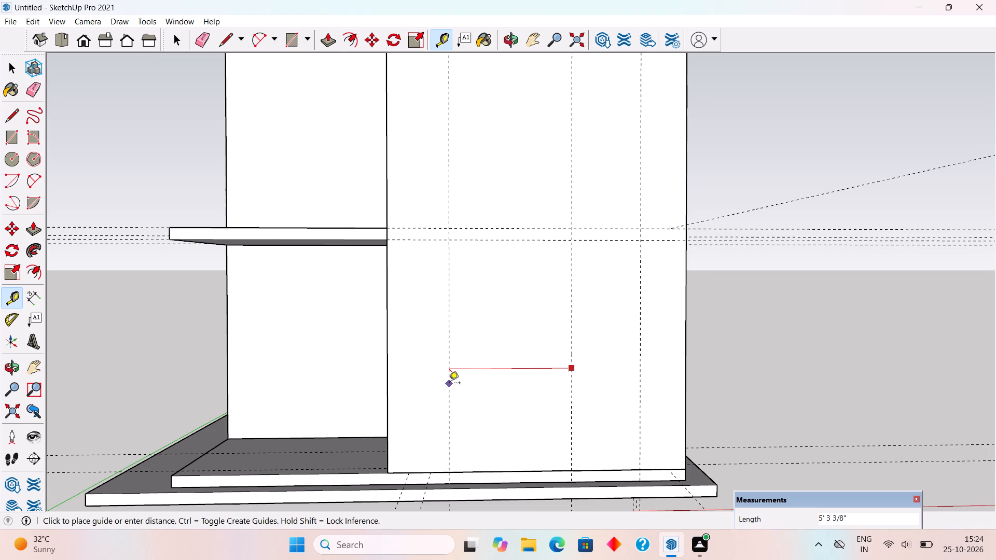
{"action": "type", "text": "5'"}
{"action": "key", "text": "Return"}
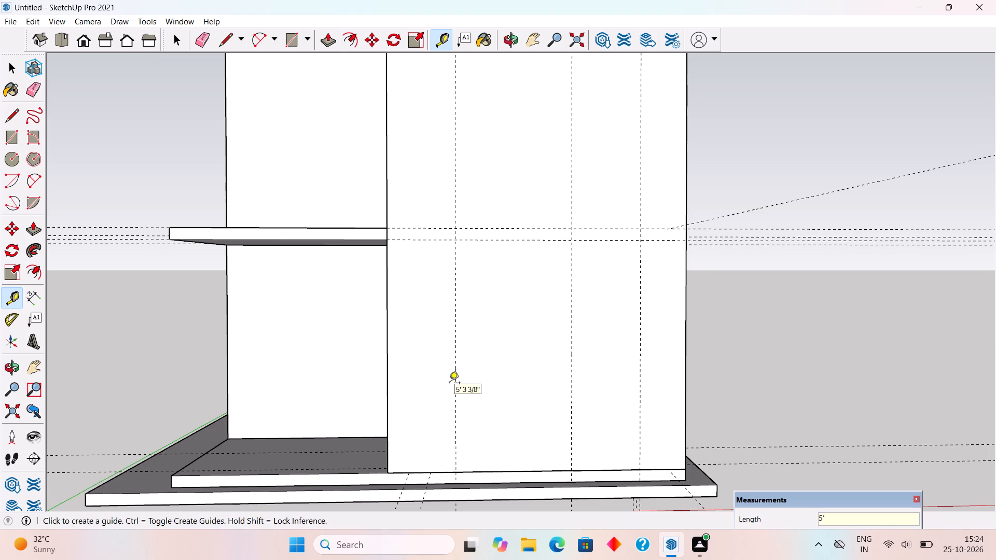
Push the first-floor slab's edge face beside the stairs back 9" to the outer stair wall's inner face.
{"action": "scroll", "coordinate": [450, 384], "scroll_direction": "down", "scroll_amount": 5}
{"action": "middle_click_drag", "start_coordinate": [371, 365], "coordinate": [210, 493]}
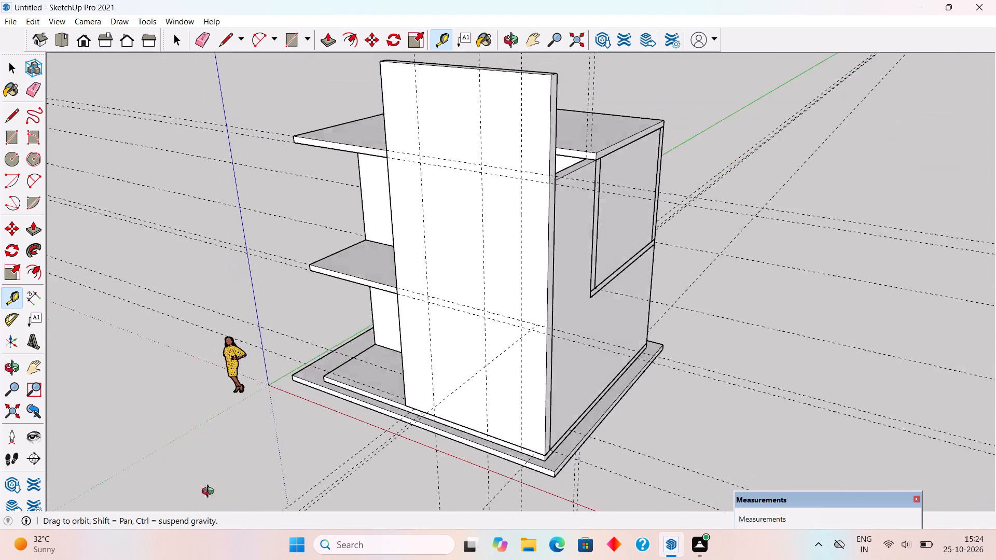
{"action": "middle_click_drag", "start_coordinate": [210, 493], "coordinate": [353, 459]}
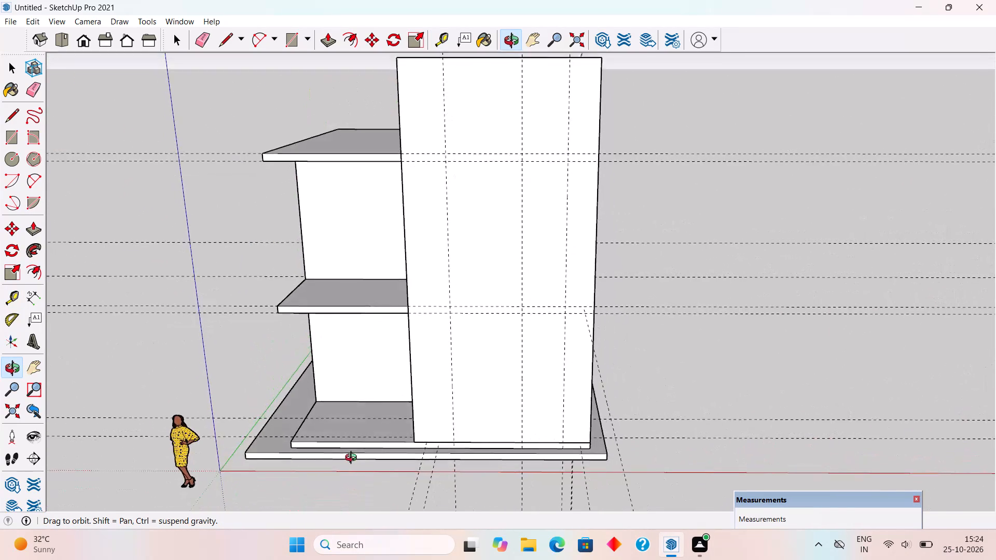
{"action": "middle_click_drag", "start_coordinate": [353, 459], "coordinate": [351, 457]}
{"action": "scroll", "coordinate": [382, 409], "scroll_direction": "up", "scroll_amount": 2}
{"action": "middle_click_drag", "start_coordinate": [479, 444], "coordinate": [598, 467]}
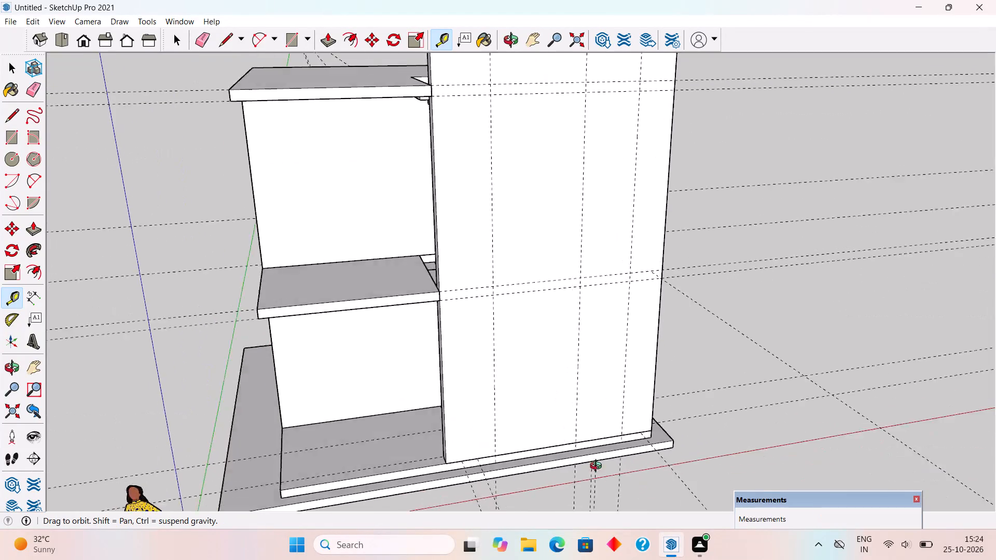
{"action": "middle_click_drag", "start_coordinate": [598, 467], "coordinate": [684, 466]}
{"action": "scroll", "coordinate": [454, 410], "scroll_direction": "up", "scroll_amount": 1}
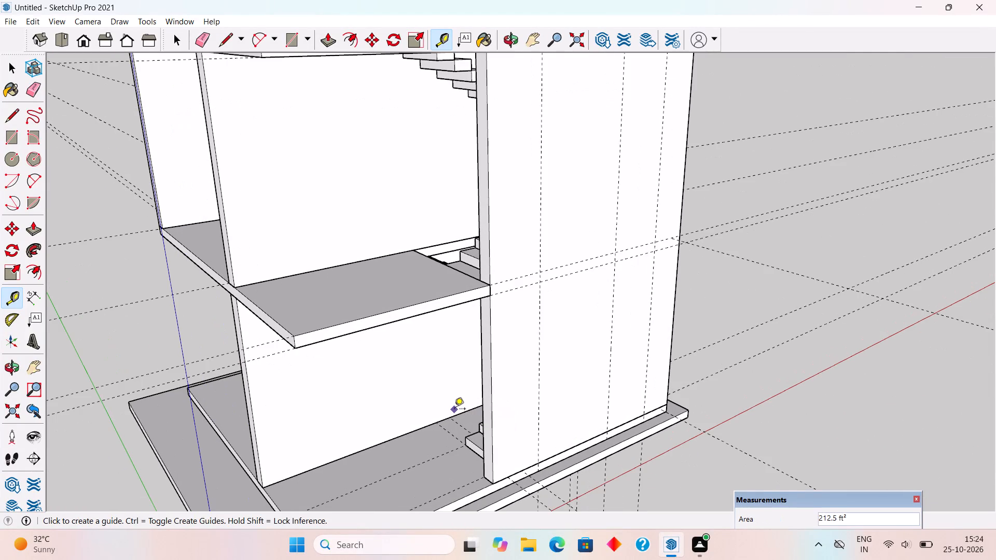
{"action": "key", "text": "space"}
{"action": "triple_click", "coordinate": [451, 302]}
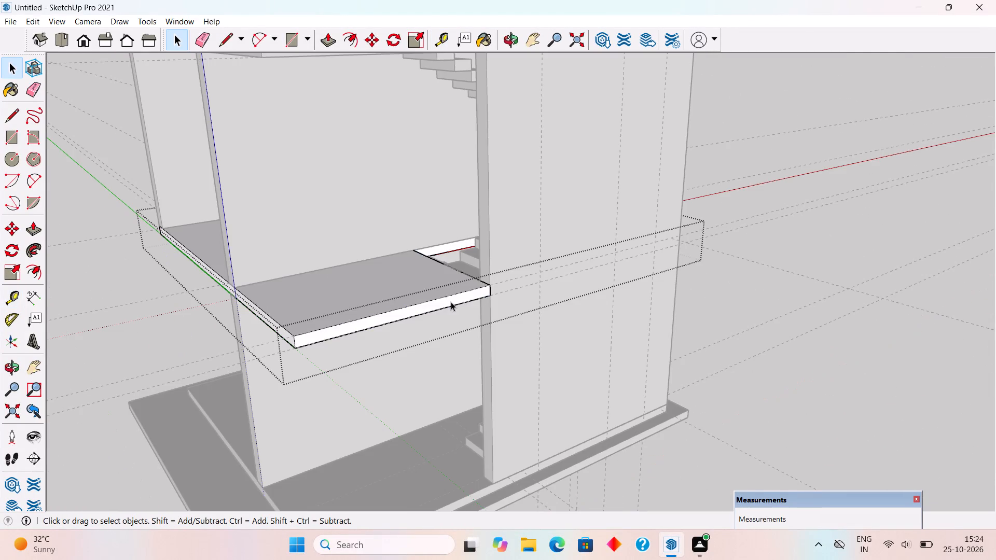
{"action": "key", "text": "p"}
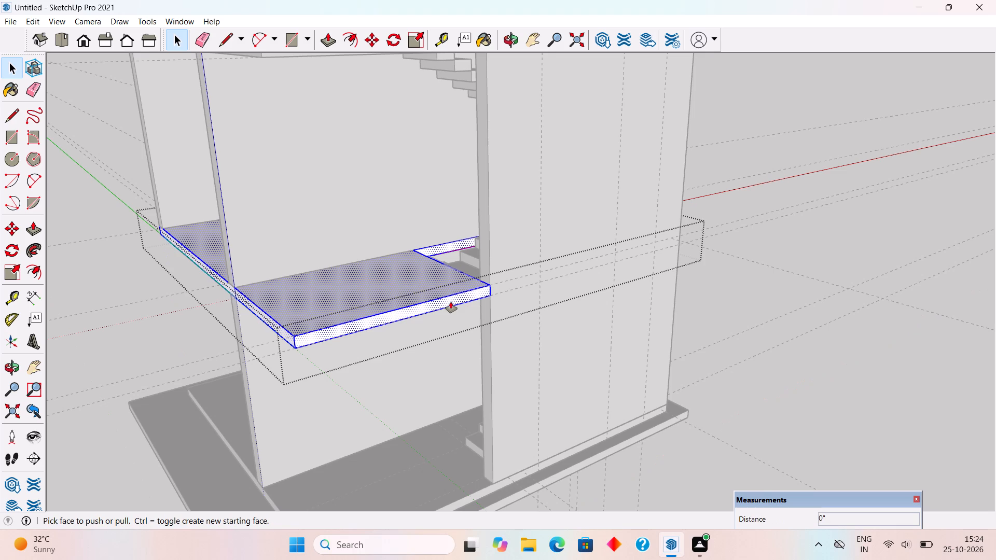
{"action": "middle_click_drag", "start_coordinate": [451, 302], "coordinate": [533, 271]}
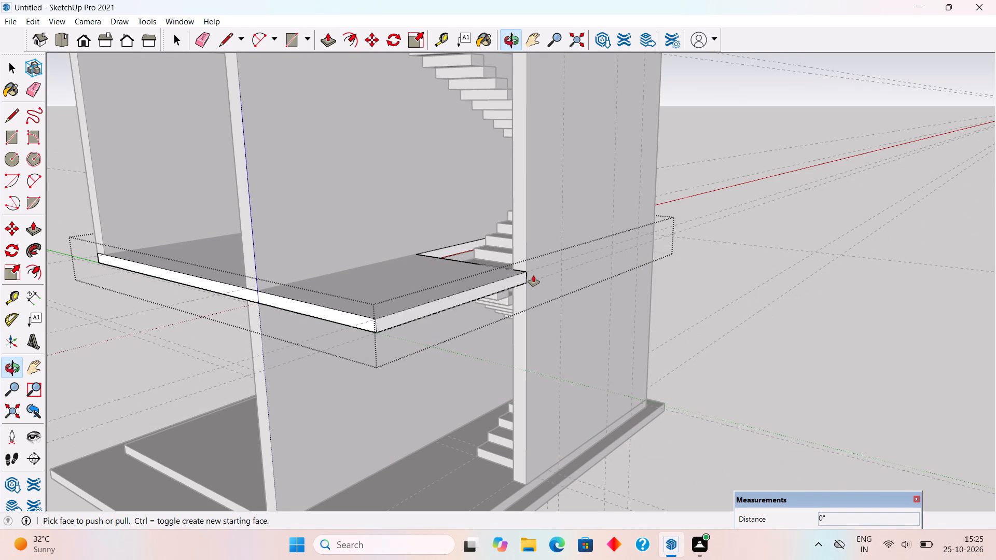
{"action": "scroll", "coordinate": [533, 275], "scroll_direction": "up", "scroll_amount": 3}
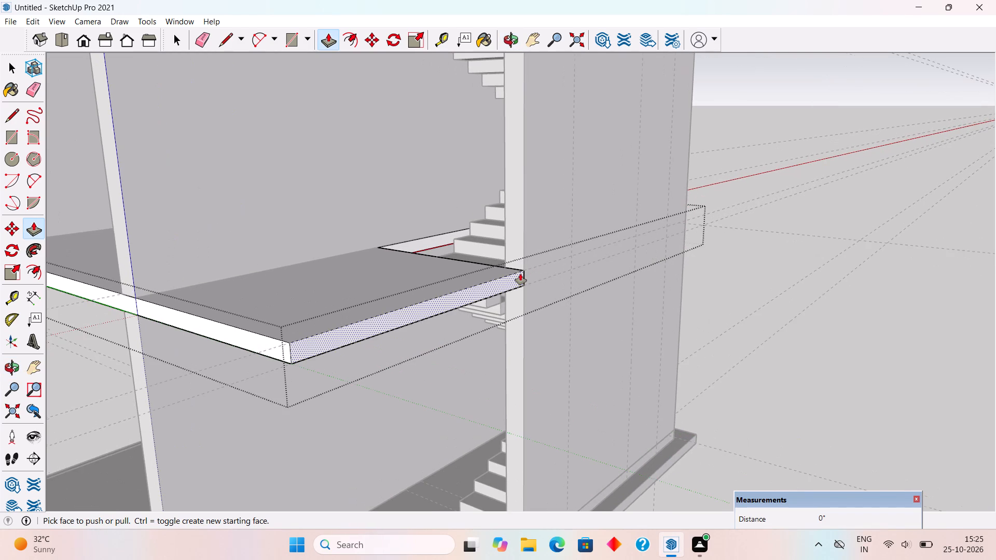
{"action": "scroll", "coordinate": [520, 274], "scroll_direction": "up", "scroll_amount": 1}
{"action": "left_click", "coordinate": [518, 276]}
{"action": "left_click", "coordinate": [501, 235]}
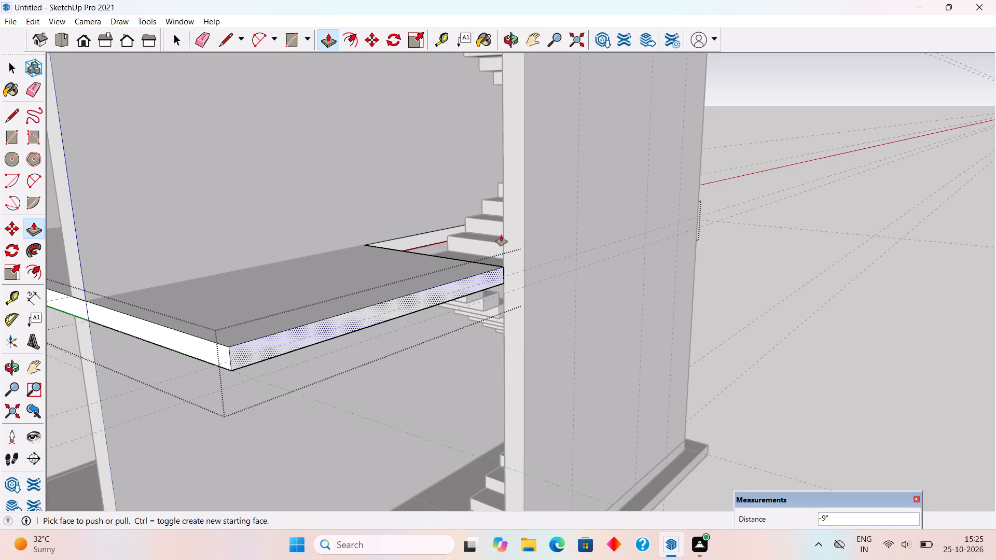
{"action": "scroll", "coordinate": [501, 235], "scroll_direction": "down", "scroll_amount": 7}
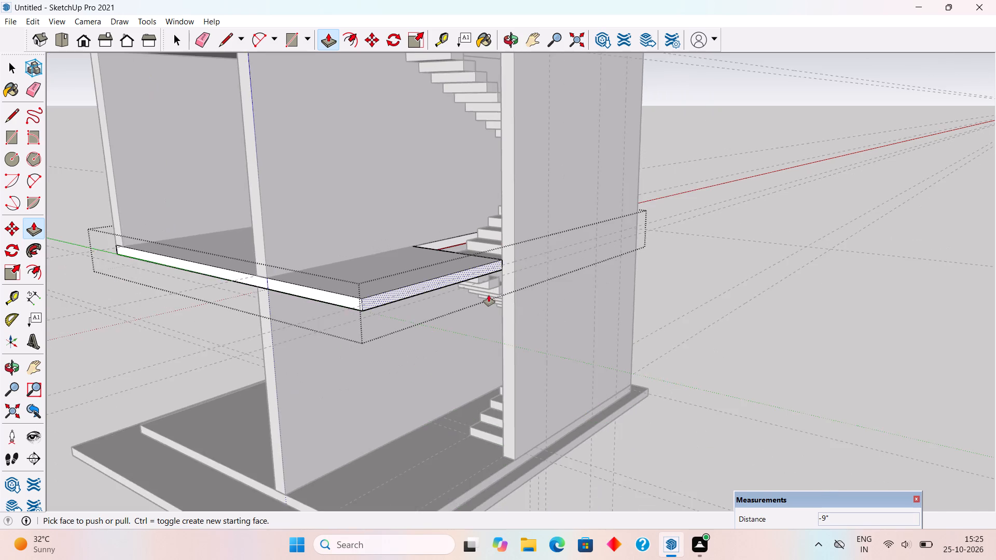
{"action": "scroll", "coordinate": [489, 295], "scroll_direction": "down", "scroll_amount": 3}
{"action": "key", "text": "space"}
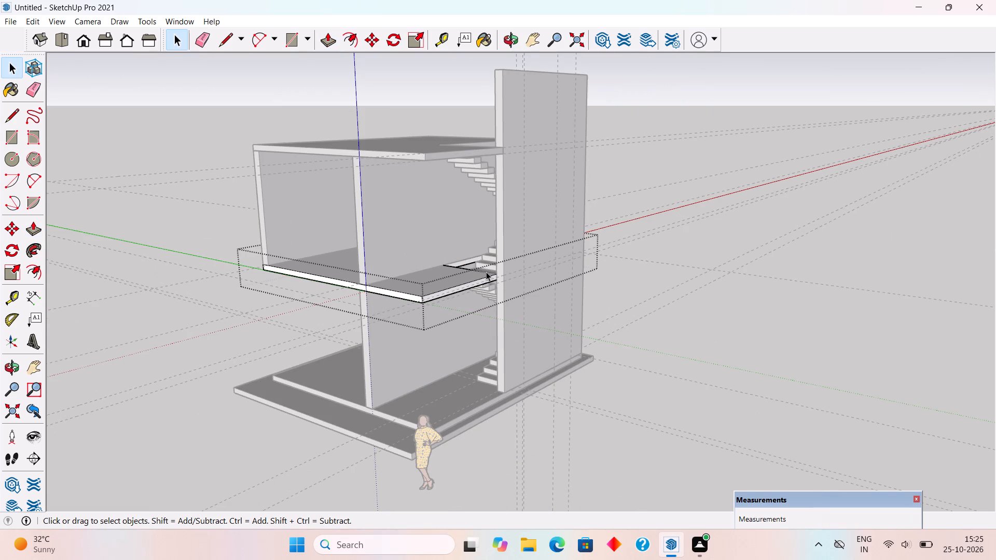
Push the roof slab's edge face beside the stairs back 9" to the outer stair wall's inner face and close the slab group.
{"action": "triple_click", "coordinate": [449, 156]}
{"action": "scroll", "coordinate": [528, 122], "scroll_direction": "up", "scroll_amount": 8}
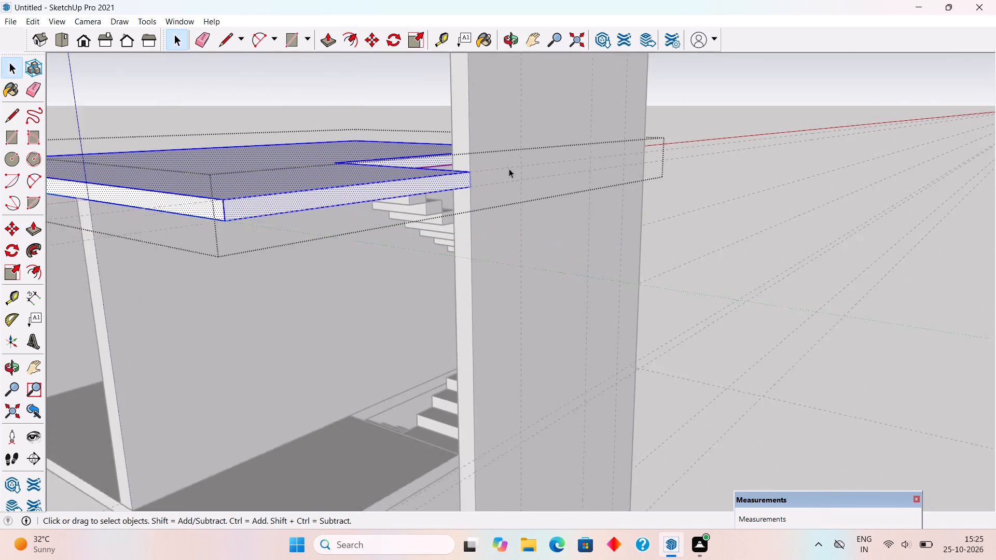
{"action": "scroll", "coordinate": [509, 169], "scroll_direction": "up", "scroll_amount": 1}
{"action": "middle_click_drag", "start_coordinate": [510, 171], "coordinate": [606, 225]}
{"action": "middle_click_drag", "start_coordinate": [548, 233], "coordinate": [486, 209]}
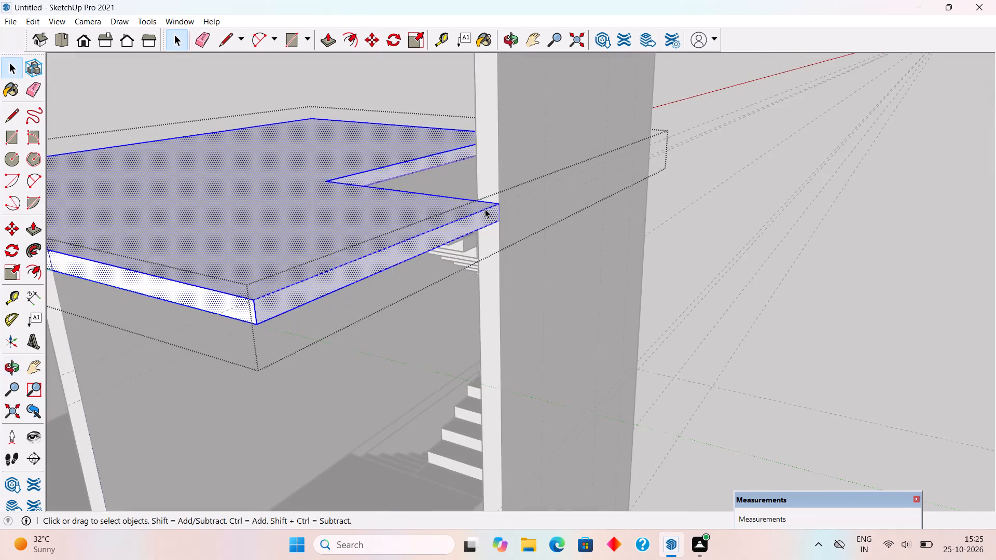
{"action": "scroll", "coordinate": [485, 209], "scroll_direction": "up", "scroll_amount": 3}
{"action": "key", "text": "p"}
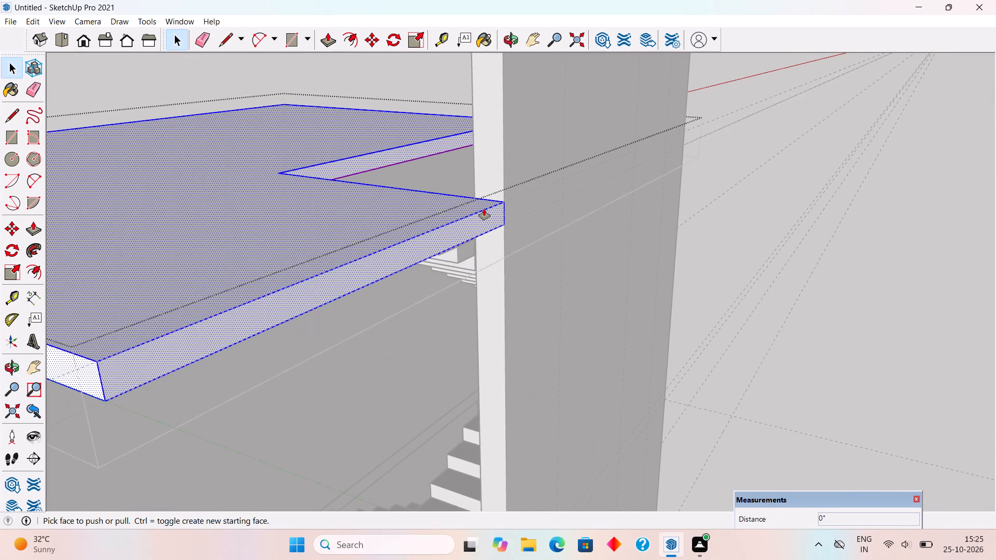
{"action": "left_click", "coordinate": [479, 217]}
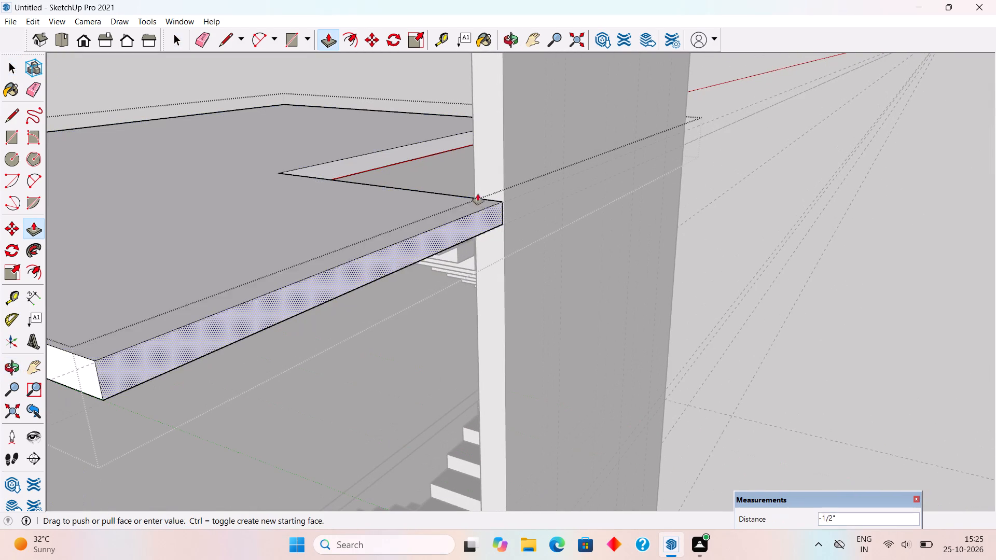
{"action": "left_click", "coordinate": [478, 174]}
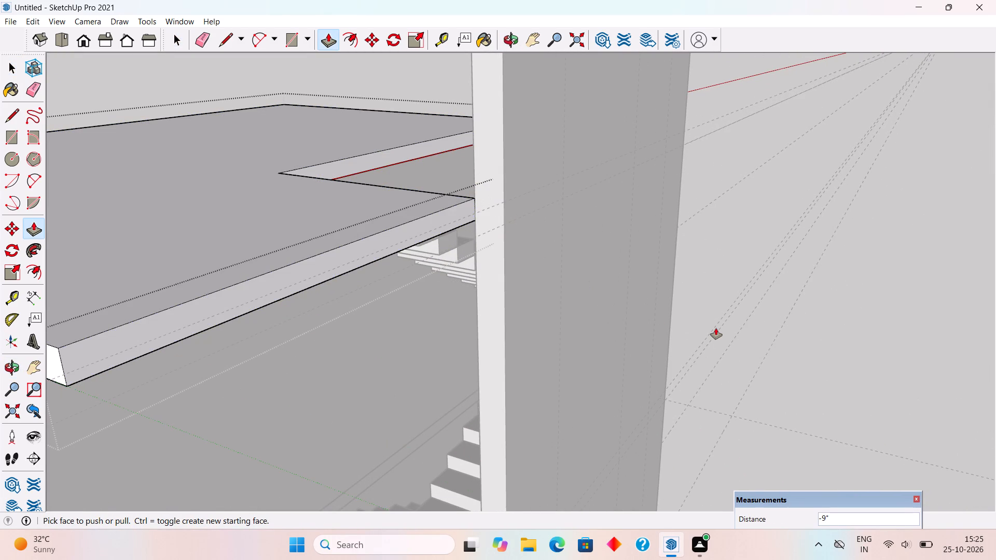
{"action": "key", "text": "space"}
{"action": "scroll", "coordinate": [777, 314], "scroll_direction": "down", "scroll_amount": 7}
{"action": "middle_click_drag", "start_coordinate": [688, 211], "coordinate": [409, 192]}
{"action": "scroll", "coordinate": [409, 193], "scroll_direction": "down", "scroll_amount": 1}
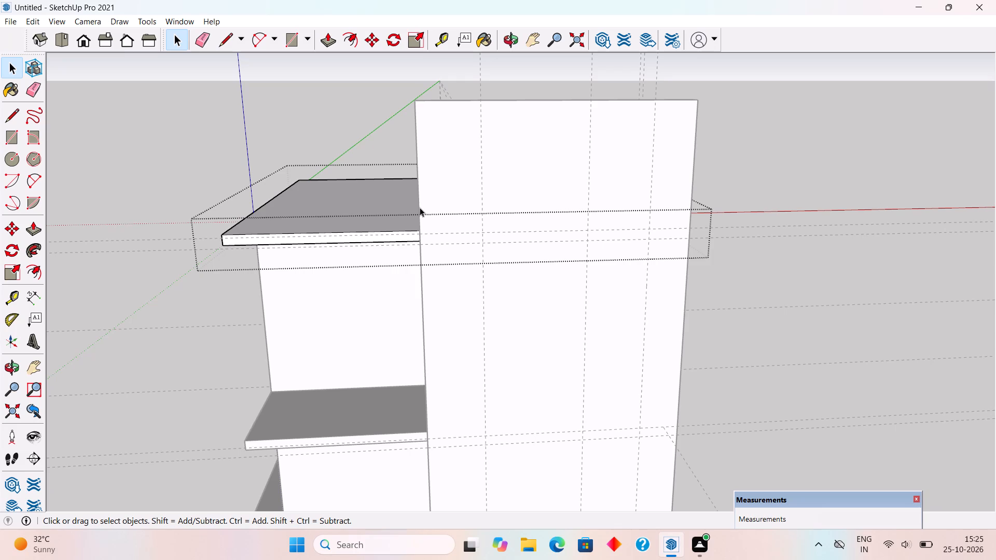
{"action": "scroll", "coordinate": [428, 214], "scroll_direction": "down", "scroll_amount": 4}
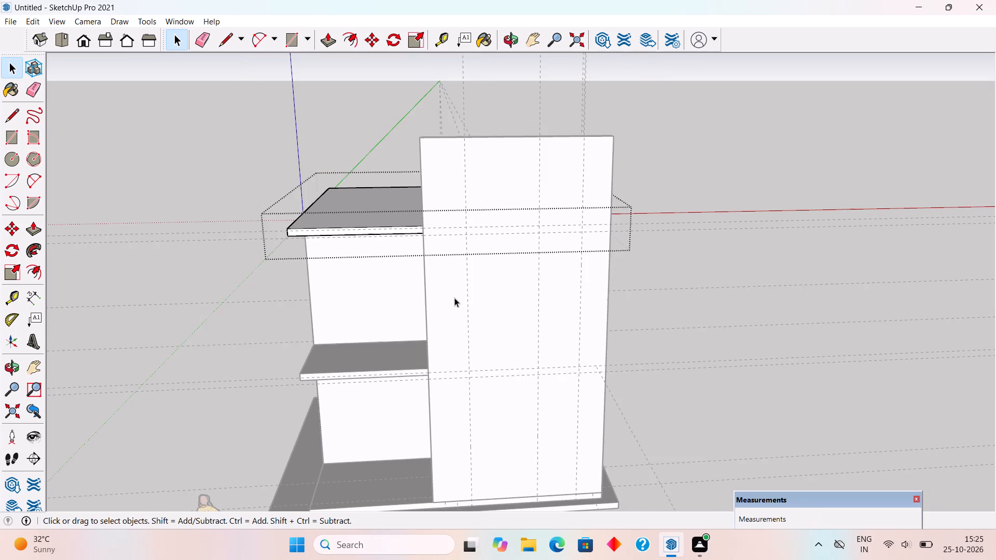
{"action": "middle_click_drag", "start_coordinate": [454, 298], "coordinate": [505, 193]}
{"action": "left_click", "coordinate": [396, 129]}
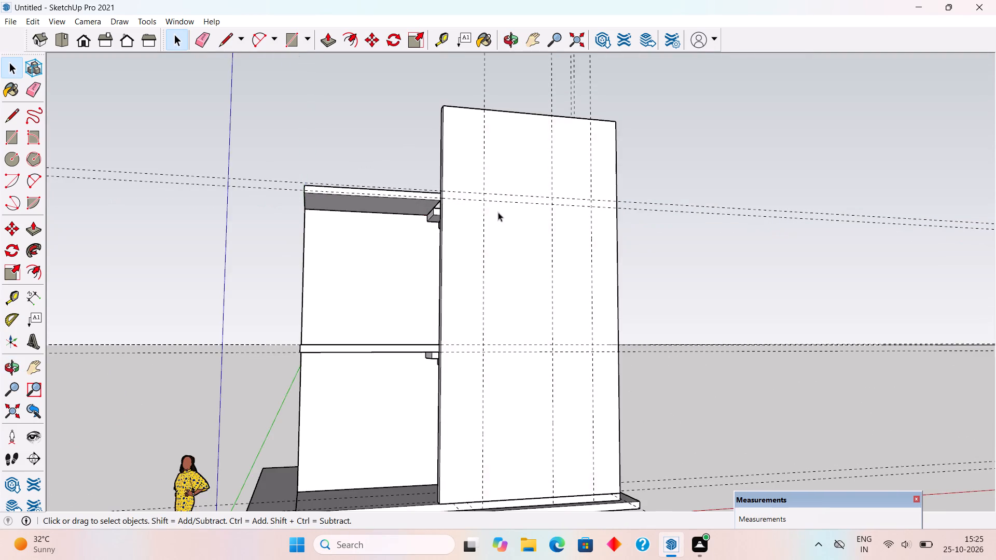
Open the outer stair wall group and pull its narrow end face out about 2' 9 1/2" toward the projecting slabs' front edge.
{"action": "middle_click_drag", "start_coordinate": [509, 248], "coordinate": [553, 334]}
{"action": "scroll", "coordinate": [556, 338], "scroll_direction": "down", "scroll_amount": 1}
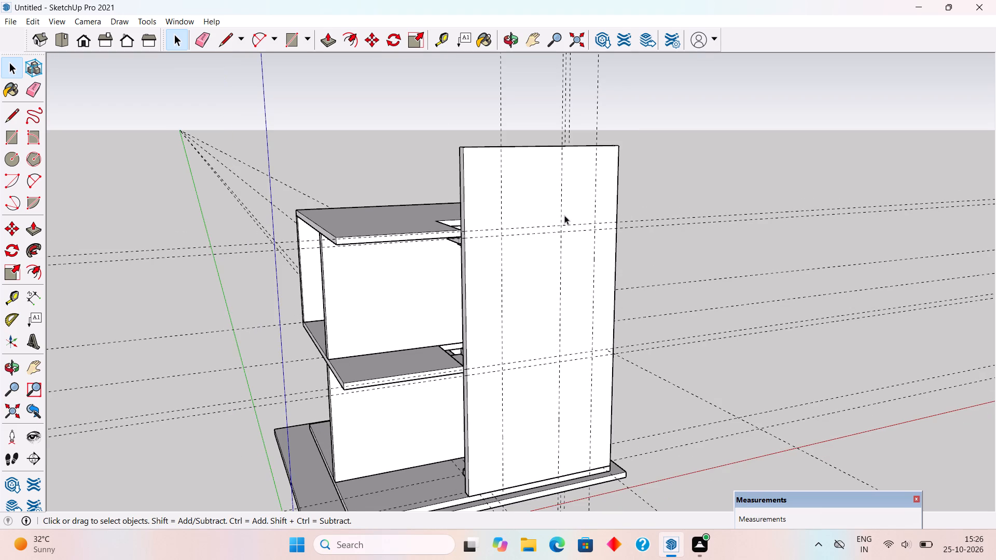
{"action": "middle_click_drag", "start_coordinate": [427, 349], "coordinate": [710, 352]}
{"action": "left_click", "coordinate": [703, 287]}
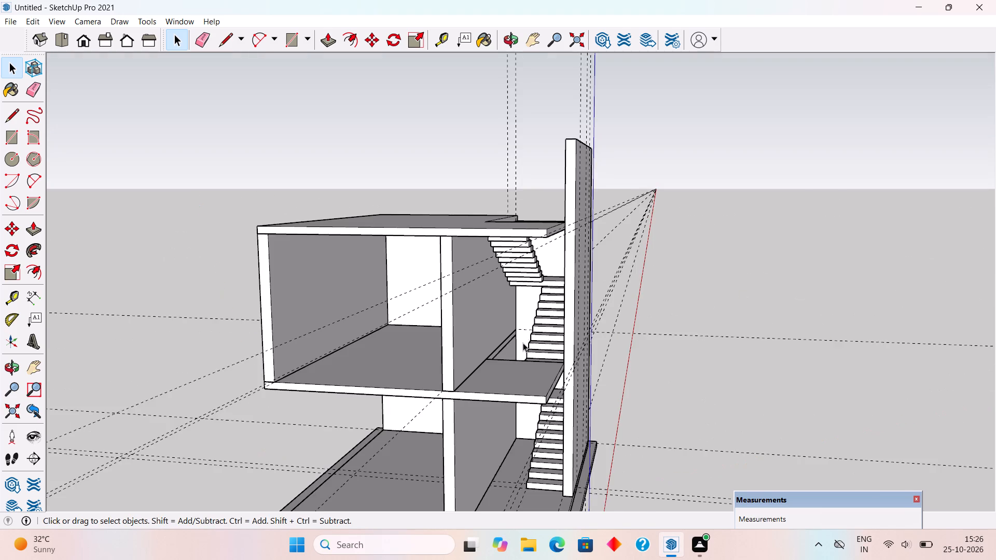
{"action": "scroll", "coordinate": [523, 343], "scroll_direction": "up", "scroll_amount": 3}
{"action": "middle_click_drag", "start_coordinate": [564, 354], "coordinate": [465, 351]}
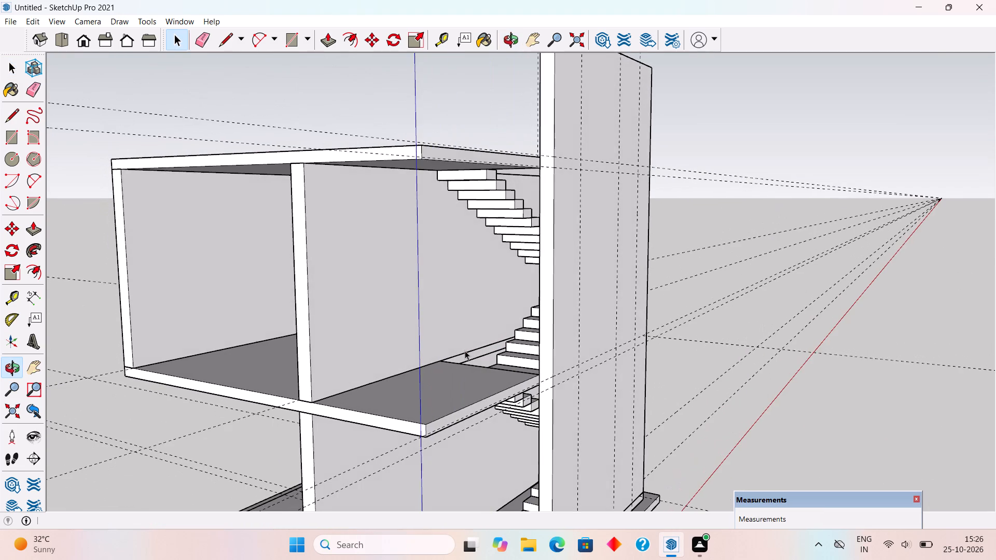
{"action": "scroll", "coordinate": [516, 351], "scroll_direction": "up", "scroll_amount": 3}
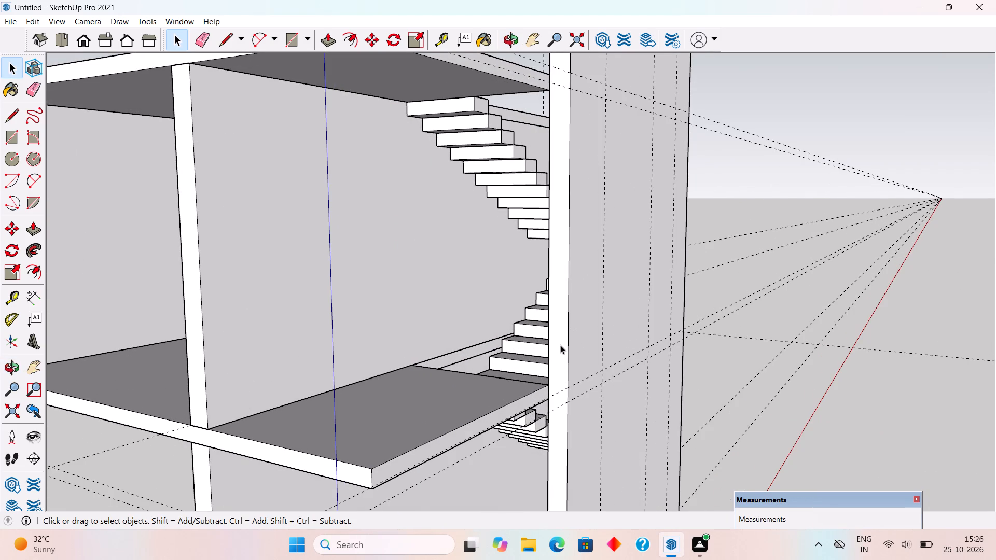
{"action": "triple_click", "coordinate": [560, 345]}
{"action": "scroll", "coordinate": [560, 345], "scroll_direction": "up", "scroll_amount": 2}
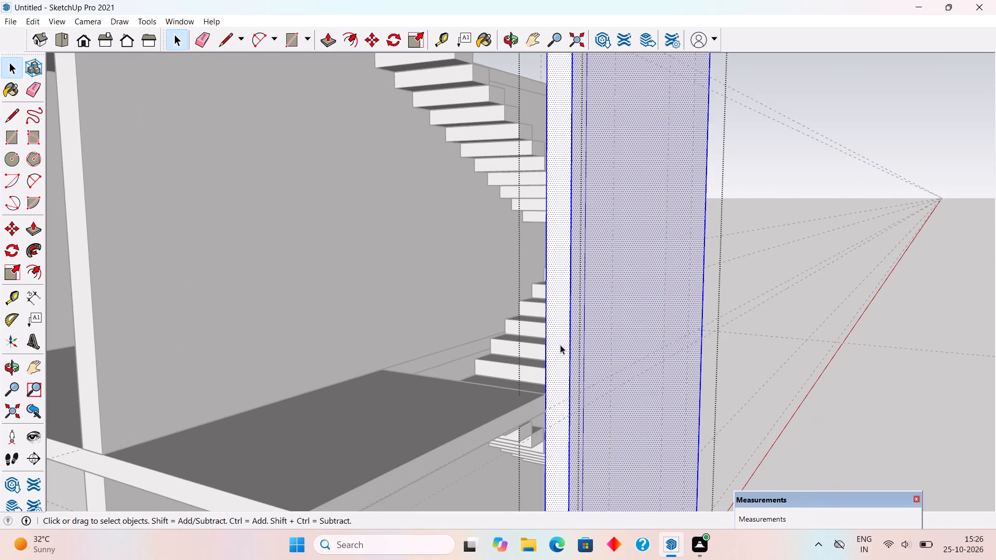
{"action": "scroll", "coordinate": [560, 345], "scroll_direction": "down", "scroll_amount": 6}
{"action": "middle_click_drag", "start_coordinate": [549, 350], "coordinate": [196, 379]}
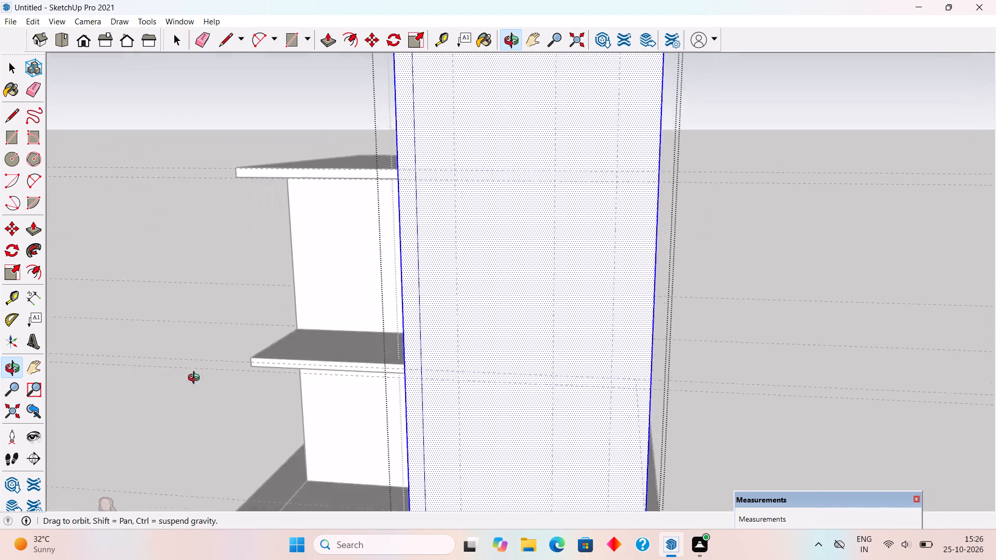
{"action": "middle_click_drag", "start_coordinate": [196, 379], "coordinate": [500, 448]}
{"action": "key", "text": "p"}
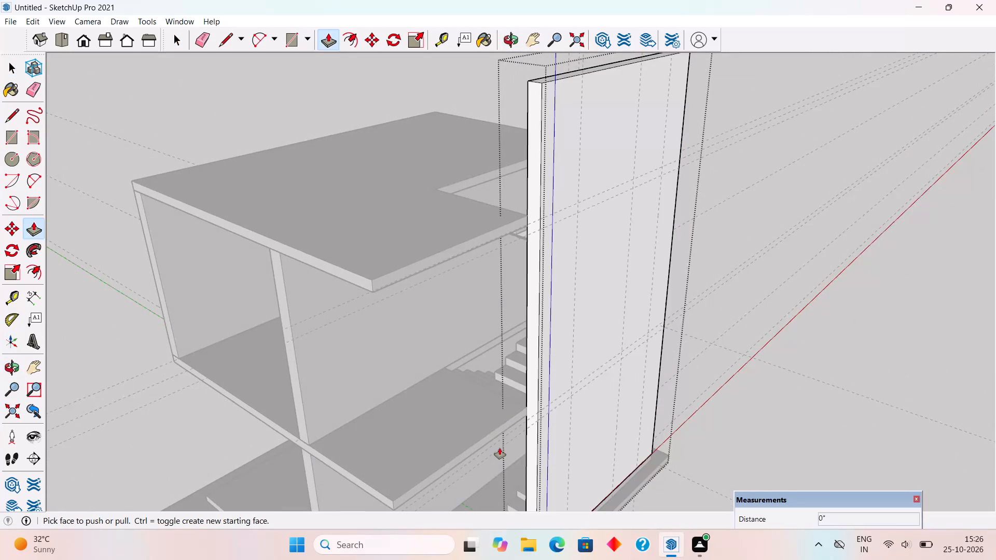
{"action": "left_click", "coordinate": [530, 379]}
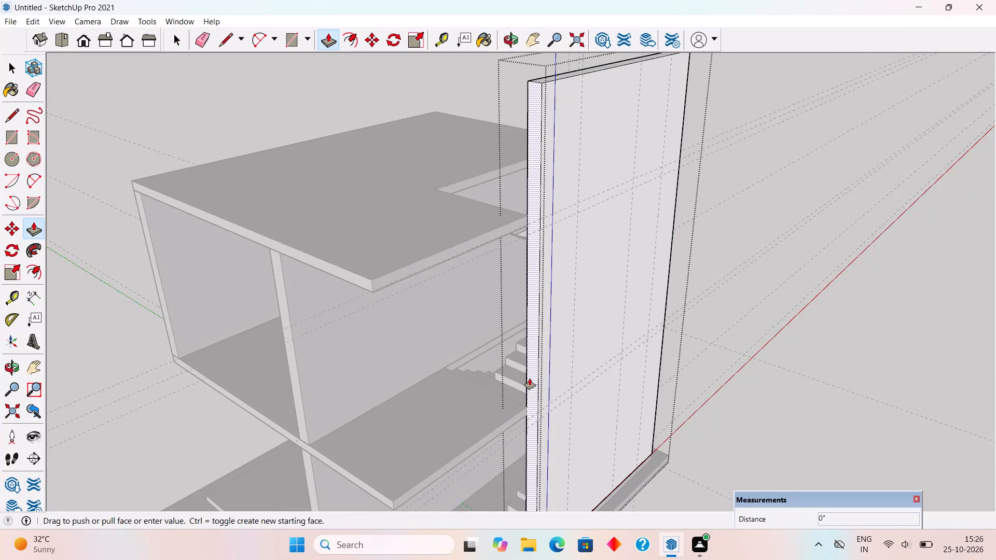
{"action": "left_click", "coordinate": [500, 414]}
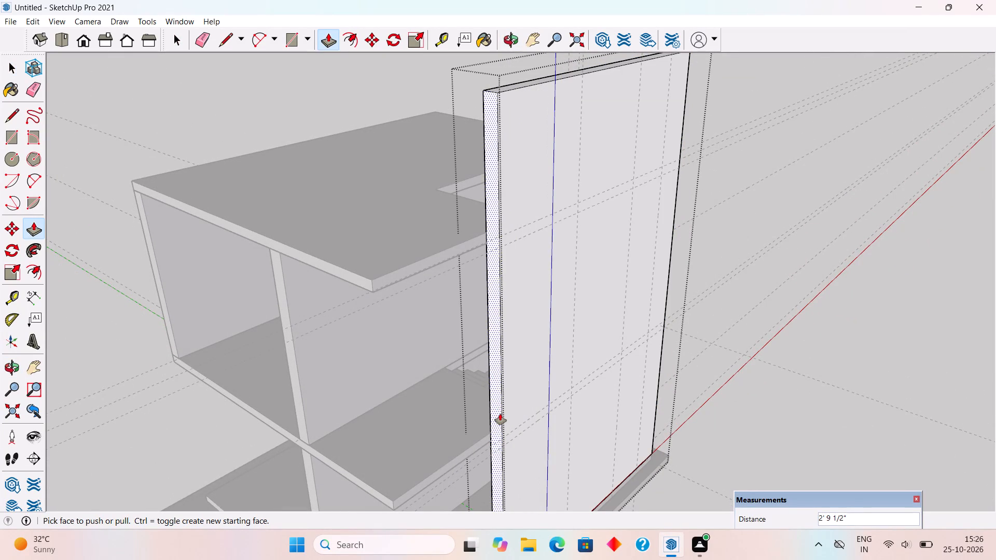
{"action": "key", "text": "space"}
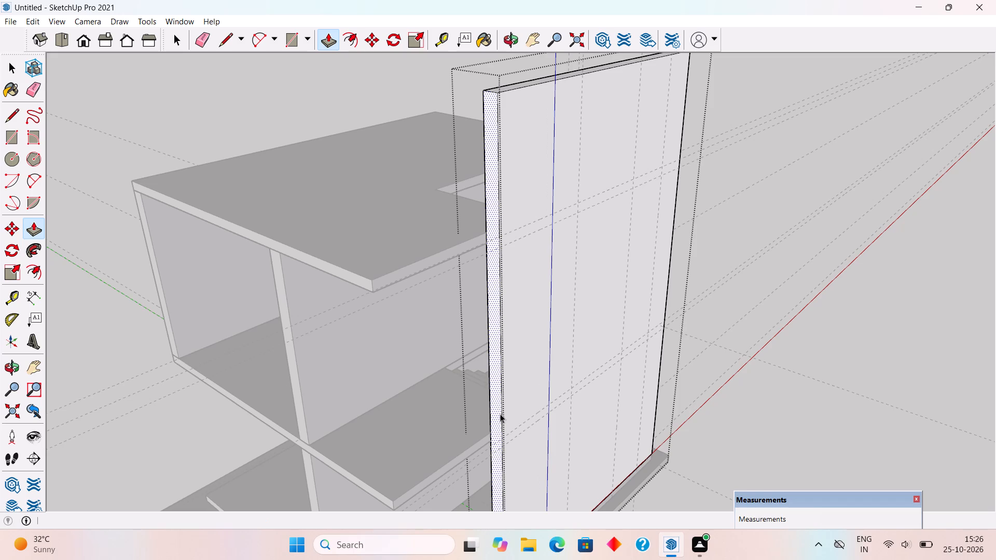
Place a vertical guide on the outer stair wall's face, 1' from the guide nearest its extended end, toward that end.
{"action": "scroll", "coordinate": [500, 414], "scroll_direction": "up", "scroll_amount": 5}
{"action": "scroll", "coordinate": [632, 334], "scroll_direction": "up", "scroll_amount": 1}
{"action": "middle_click_drag", "start_coordinate": [765, 324], "coordinate": [664, 322]}
{"action": "scroll", "coordinate": [663, 286], "scroll_direction": "down", "scroll_amount": 3}
{"action": "middle_click_drag", "start_coordinate": [687, 329], "coordinate": [643, 297]}
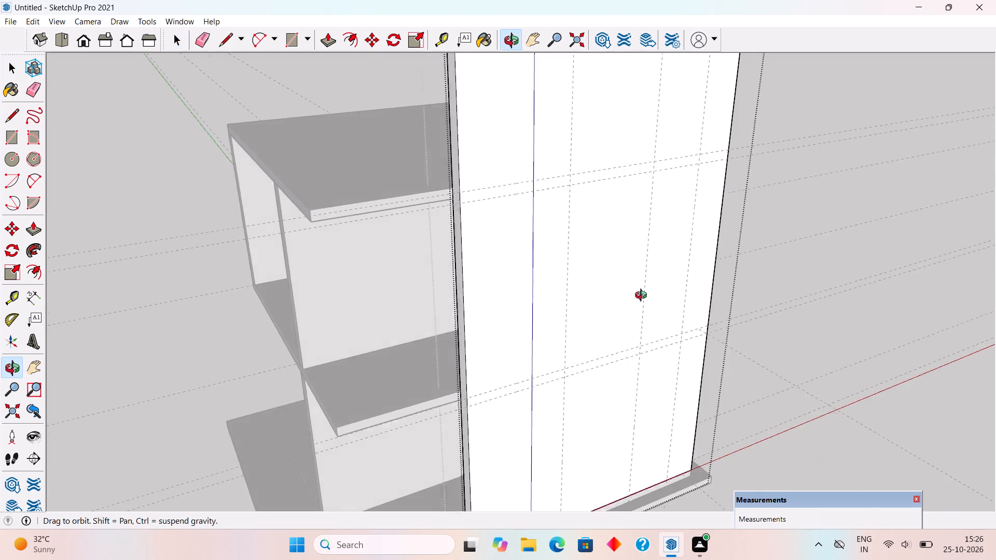
{"action": "middle_click_drag", "start_coordinate": [643, 297], "coordinate": [565, 234]}
{"action": "scroll", "coordinate": [565, 232], "scroll_direction": "down", "scroll_amount": 1}
{"action": "scroll", "coordinate": [622, 285], "scroll_direction": "down", "scroll_amount": 3}
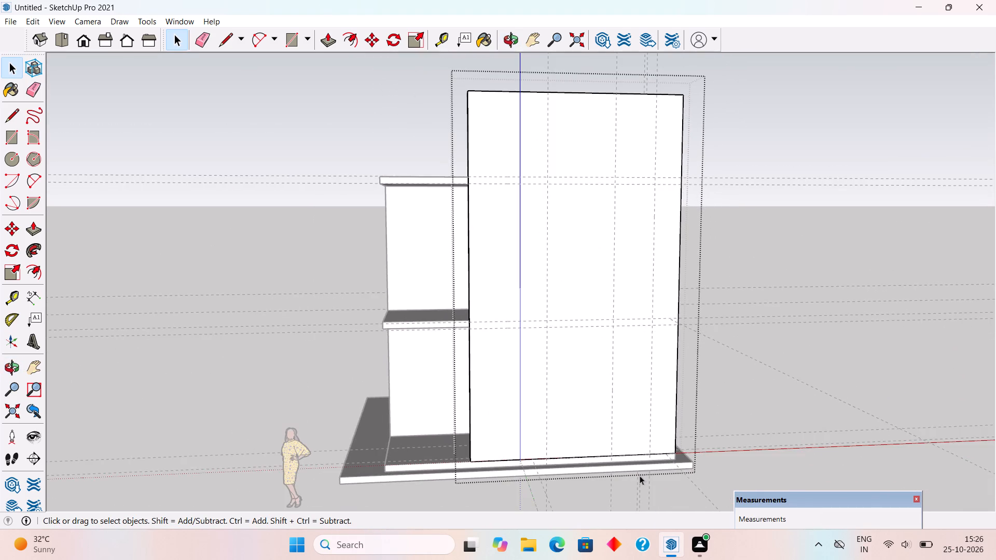
{"action": "scroll", "coordinate": [640, 476], "scroll_direction": "up", "scroll_amount": 4}
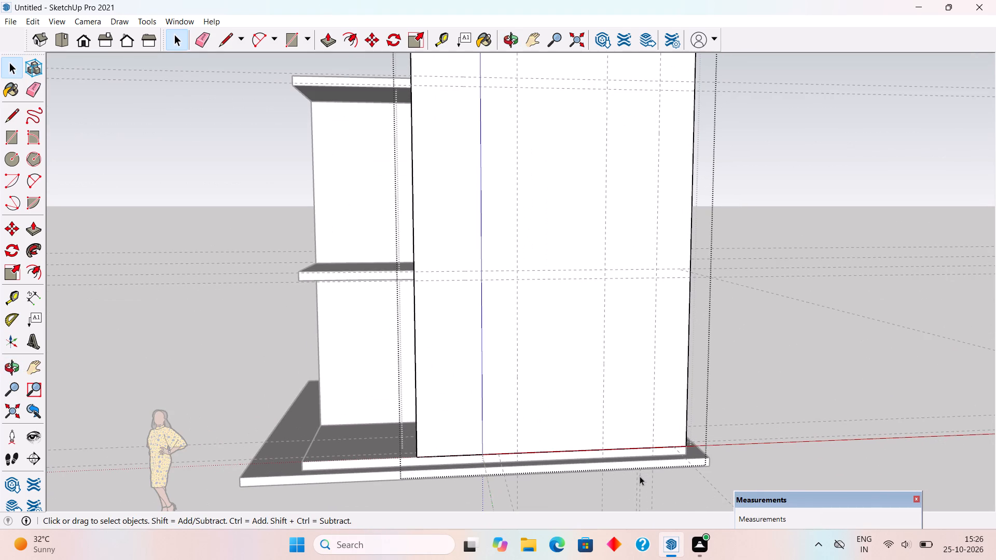
{"action": "key", "text": "t"}
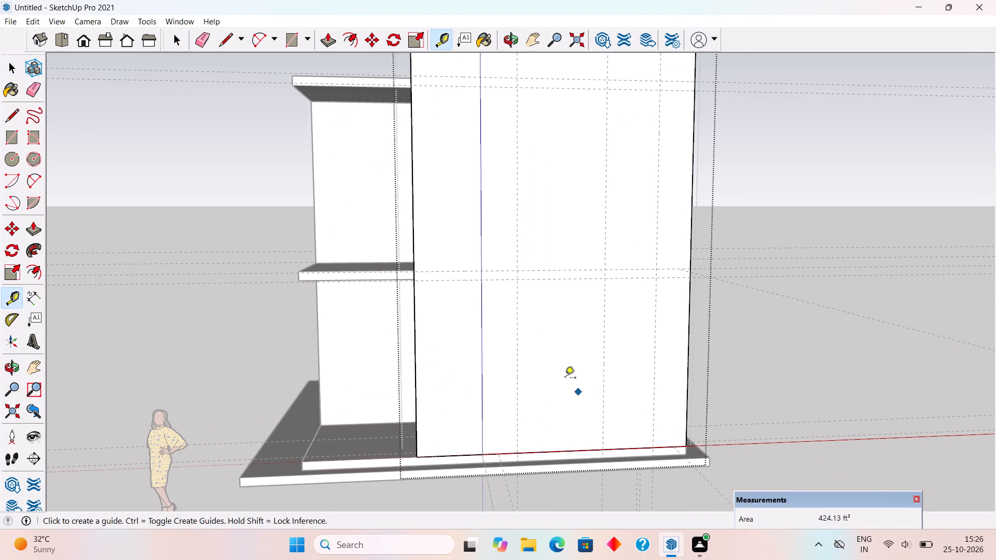
{"action": "left_click", "coordinate": [519, 382]}
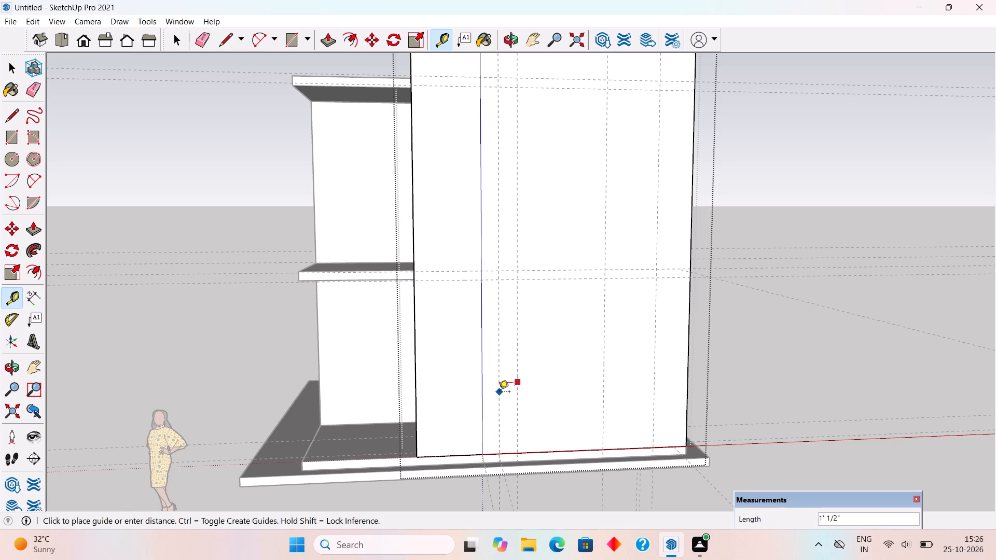
{"action": "type", "text": "6'"}
{"action": "key", "text": "BackSpace"}
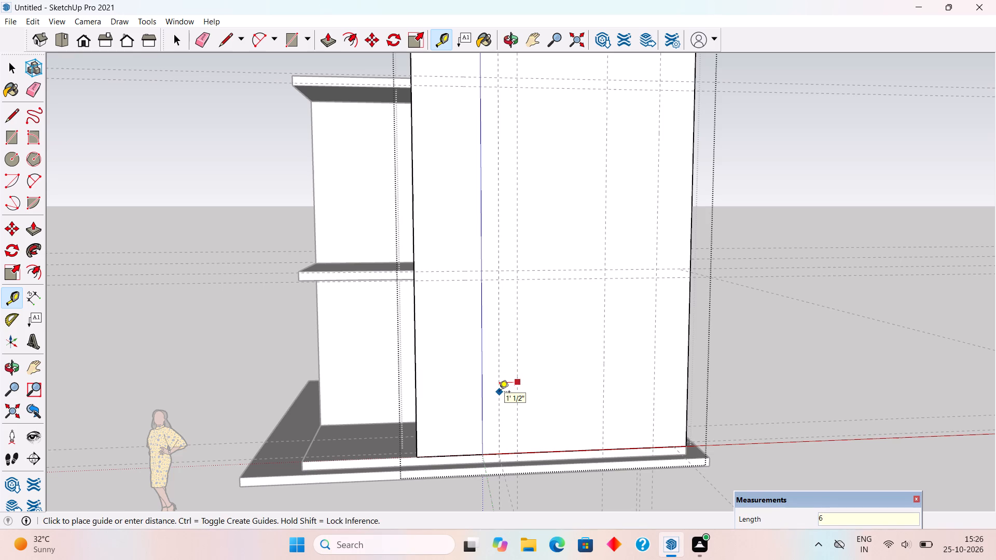
{"action": "key", "text": "BackSpace"}
{"action": "type", "text": "1'"}
{"action": "key", "text": "Return"}
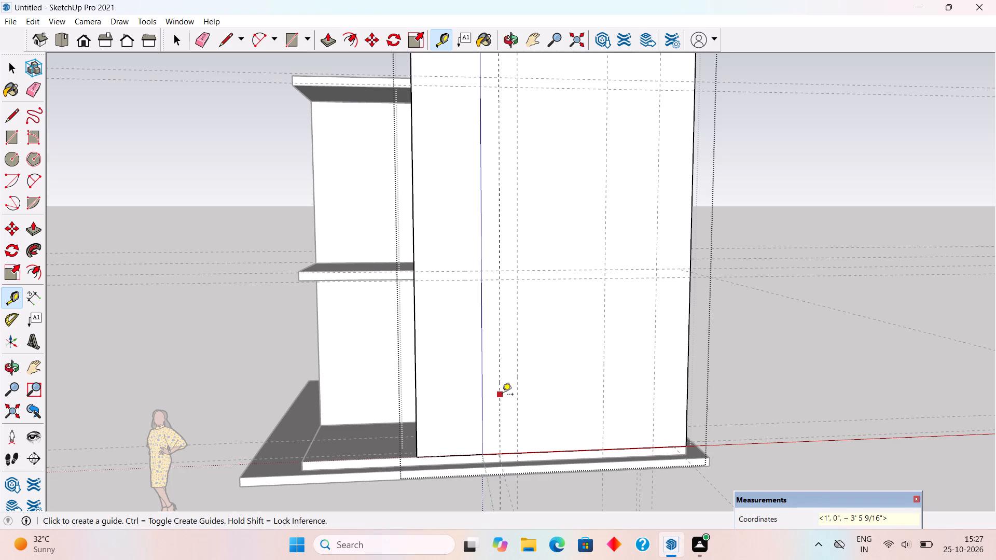
Place another vertical guide on the outer stair wall's face, 2' beyond the 1' offset guide toward the wall's extended end.
{"action": "scroll", "coordinate": [502, 395], "scroll_direction": "up", "scroll_amount": 6}
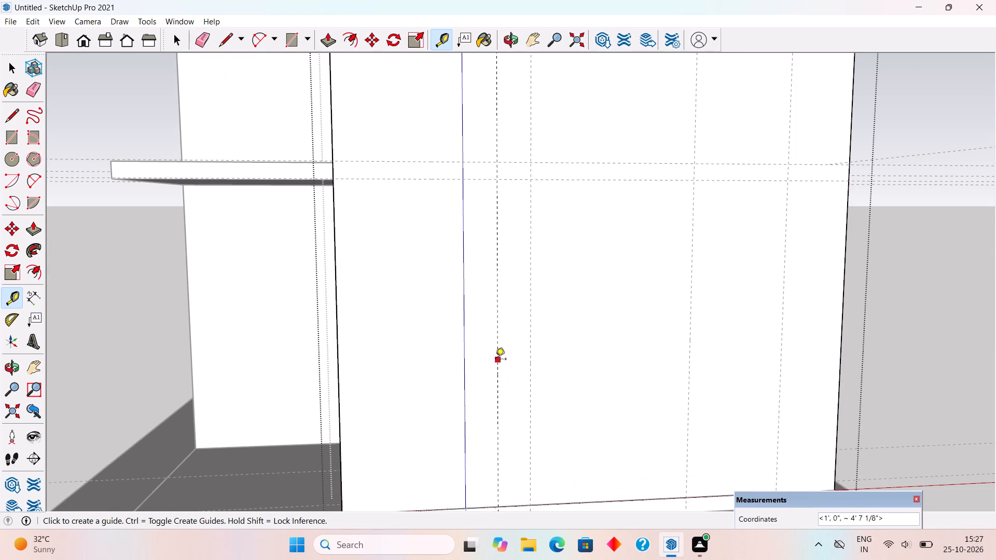
{"action": "left_click", "coordinate": [495, 360]}
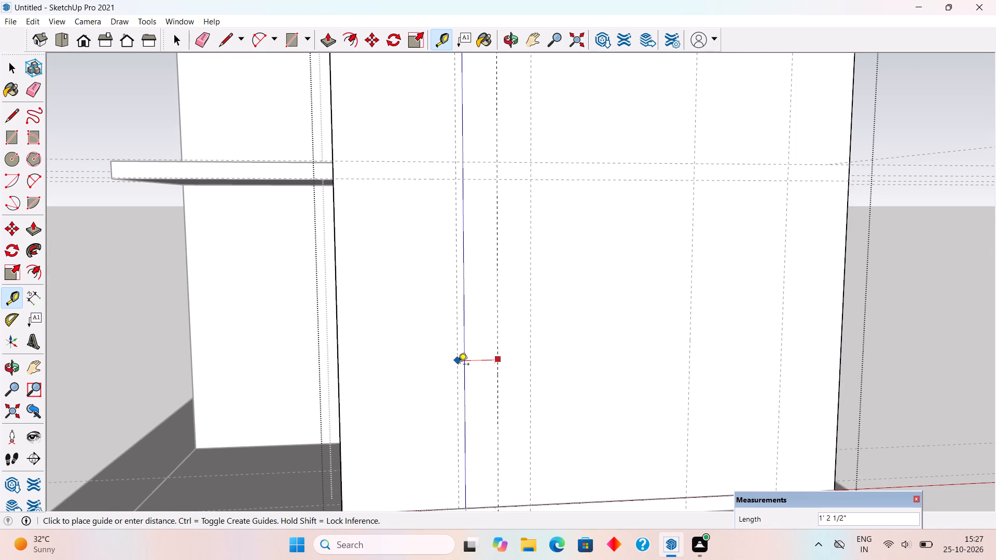
{"action": "type", "text": "2'"}
{"action": "key", "text": "Return"}
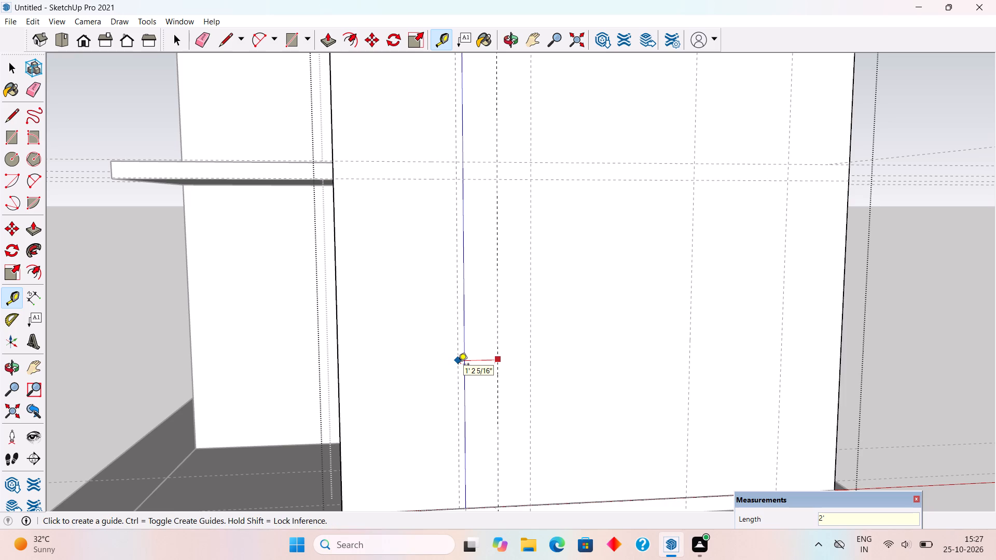
Start another vertical guide from the 2' offset guide toward the outer stair wall's extended end.
{"action": "scroll", "coordinate": [462, 366], "scroll_direction": "up", "scroll_amount": 2}
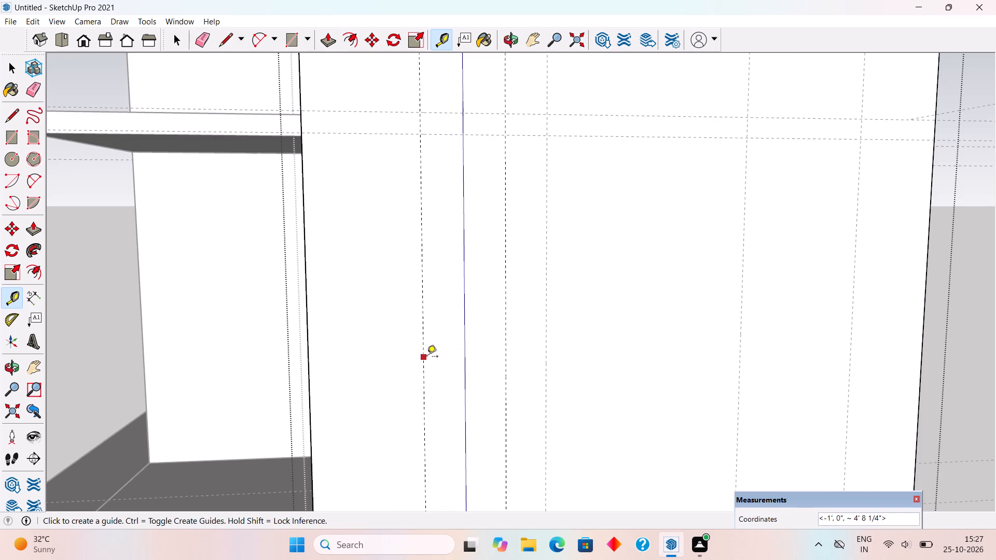
{"action": "left_click", "coordinate": [426, 358]}
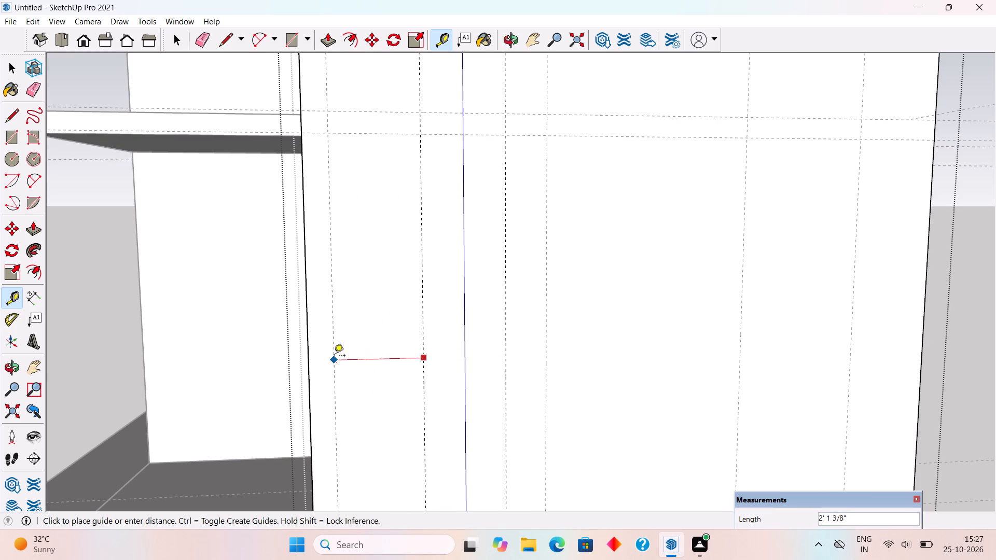
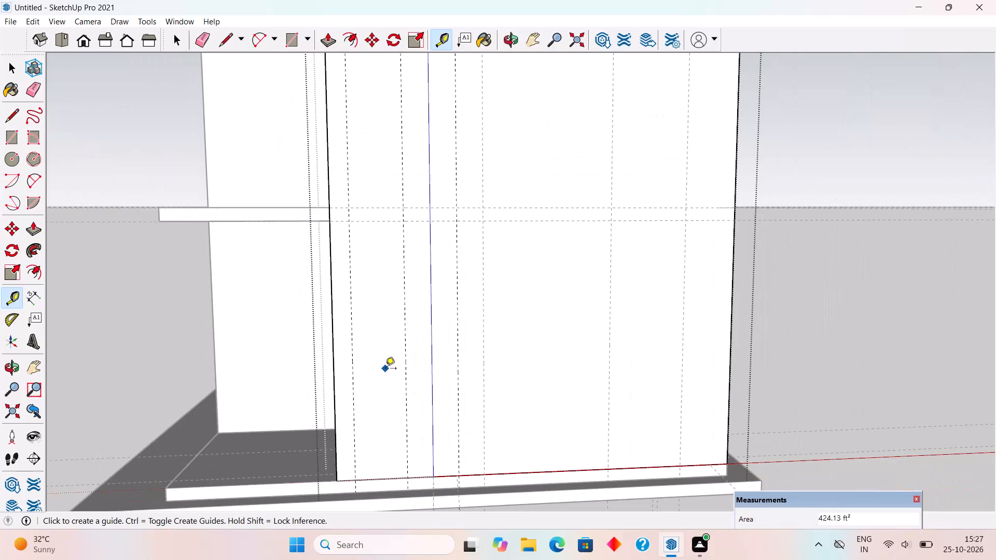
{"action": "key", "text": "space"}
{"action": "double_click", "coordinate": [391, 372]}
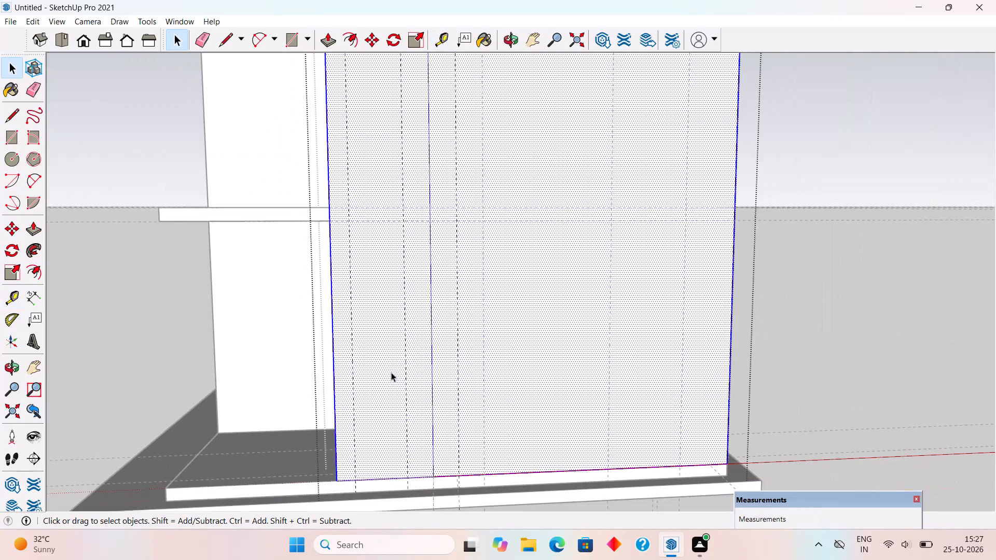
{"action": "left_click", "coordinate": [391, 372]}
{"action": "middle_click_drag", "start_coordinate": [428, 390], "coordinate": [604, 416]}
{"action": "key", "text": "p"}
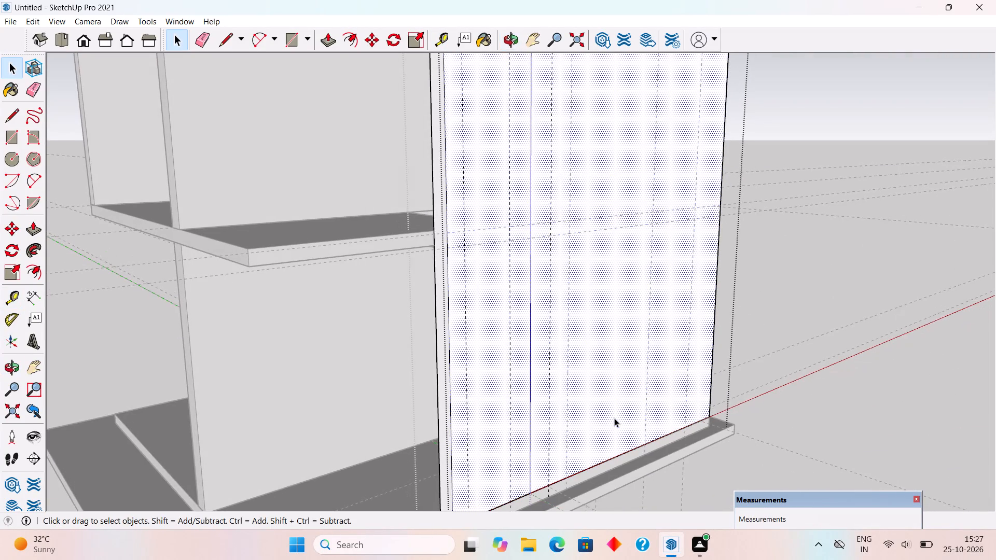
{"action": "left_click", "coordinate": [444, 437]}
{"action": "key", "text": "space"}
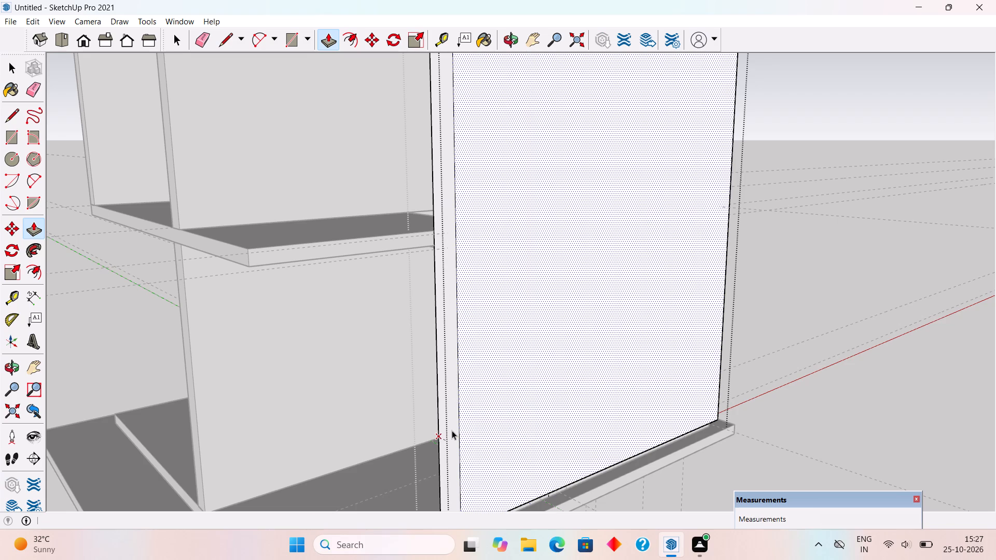
Push the outer stair wall's extended narrow end face back 8 1/2" to the nearest vertical guide, and close the wall group.
{"action": "left_click", "coordinate": [440, 371]}
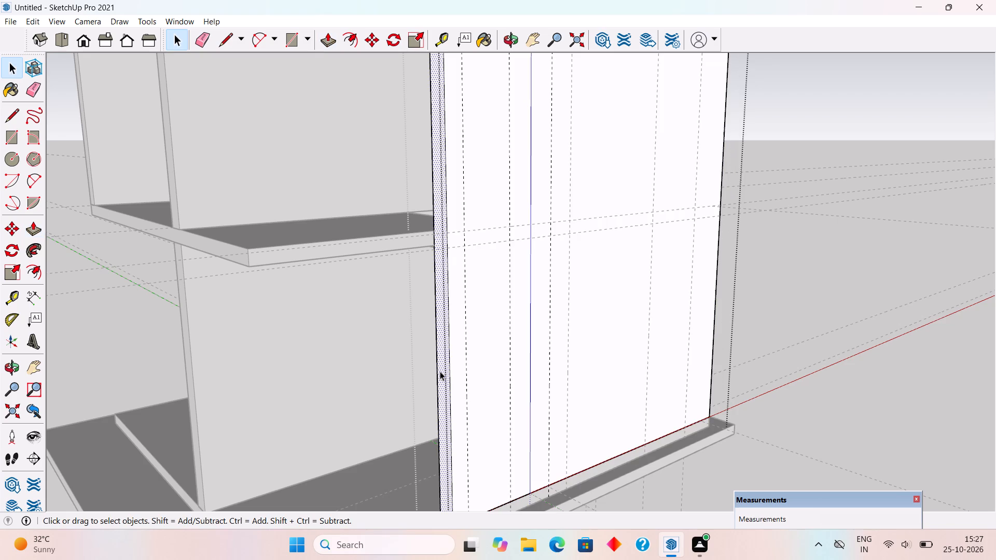
{"action": "key", "text": "p"}
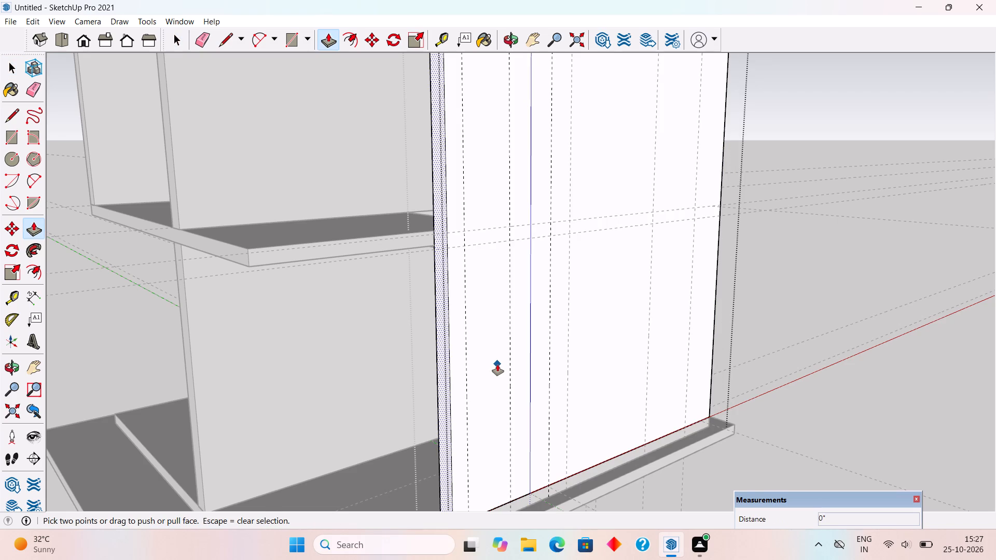
{"action": "left_click", "coordinate": [441, 338]}
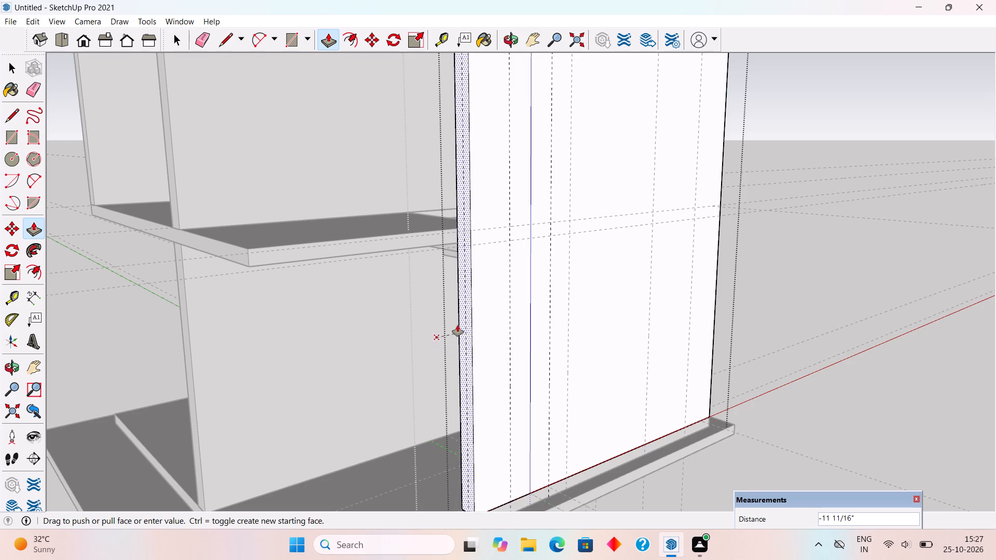
{"action": "left_click", "coordinate": [466, 326]}
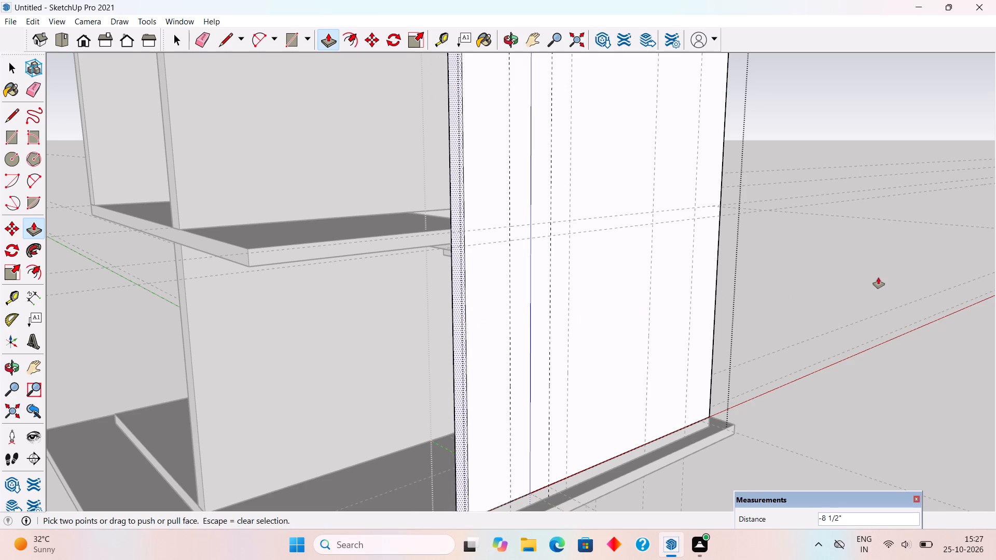
{"action": "key", "text": "space"}
{"action": "left_click", "coordinate": [880, 277]}
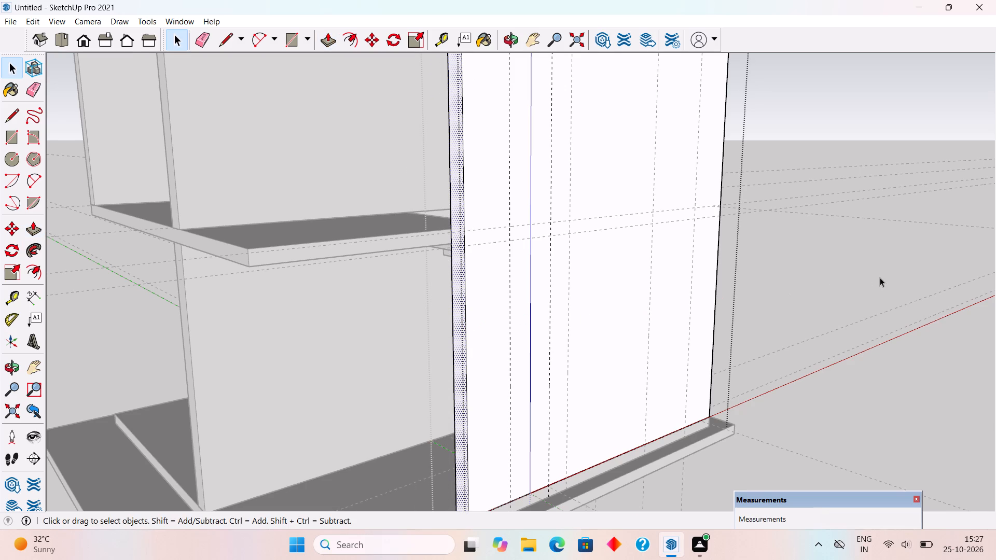
Delete the third vertical guide in from the outer stair wall's pushed-back end, the farther of the two closely spaced guides.
{"action": "scroll", "coordinate": [880, 277], "scroll_direction": "down", "scroll_amount": 5}
{"action": "middle_click_drag", "start_coordinate": [877, 287], "coordinate": [523, 302]}
{"action": "scroll", "coordinate": [523, 302], "scroll_direction": "down", "scroll_amount": 6}
{"action": "middle_click_drag", "start_coordinate": [531, 376], "coordinate": [721, 385]}
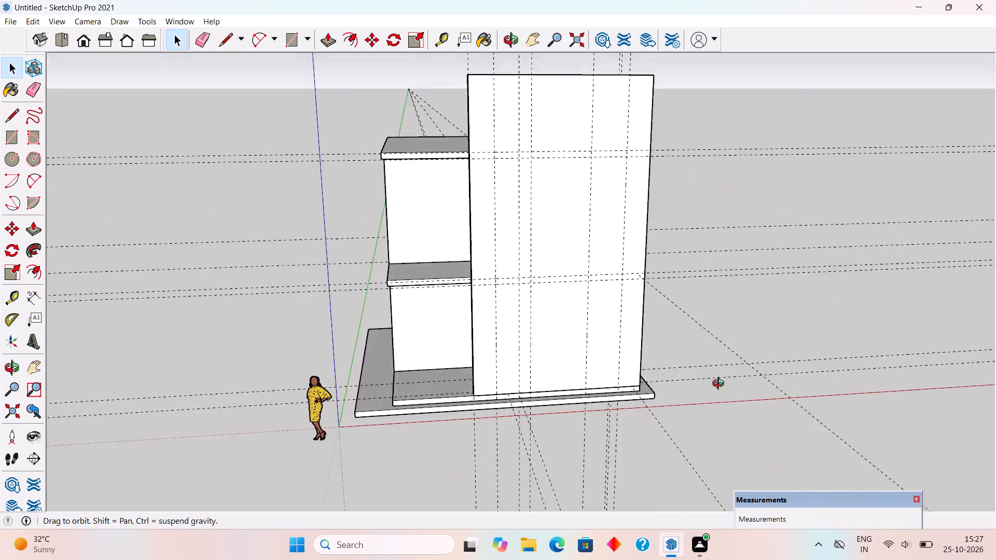
{"action": "middle_click_drag", "start_coordinate": [721, 385], "coordinate": [684, 366]}
{"action": "scroll", "coordinate": [655, 319], "scroll_direction": "up", "scroll_amount": 1}
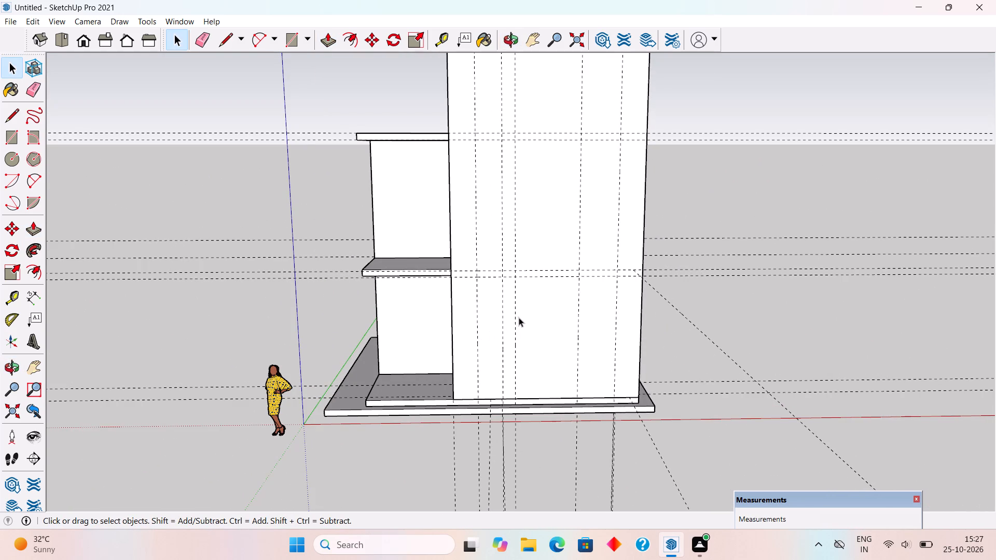
{"action": "left_click", "coordinate": [516, 323]}
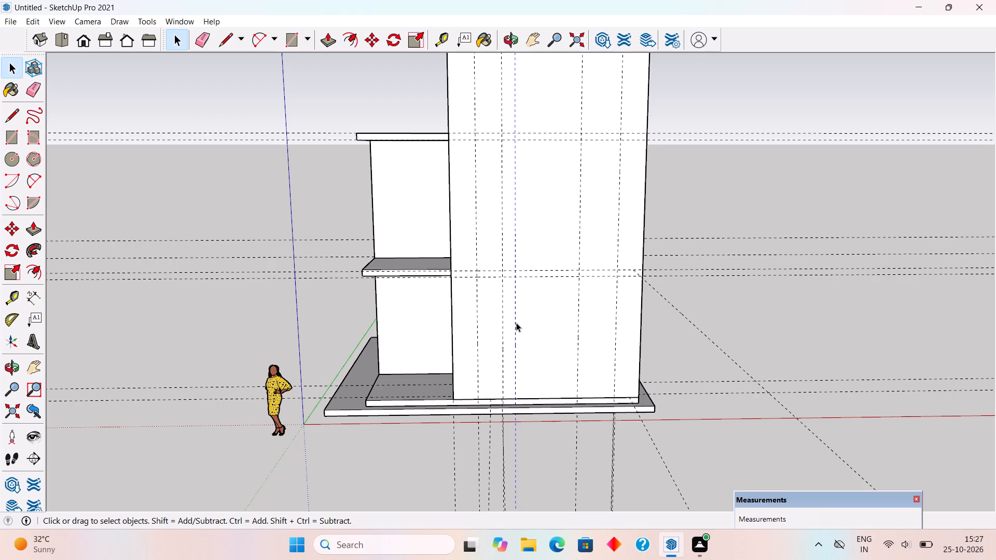
{"action": "key", "text": "Delete"}
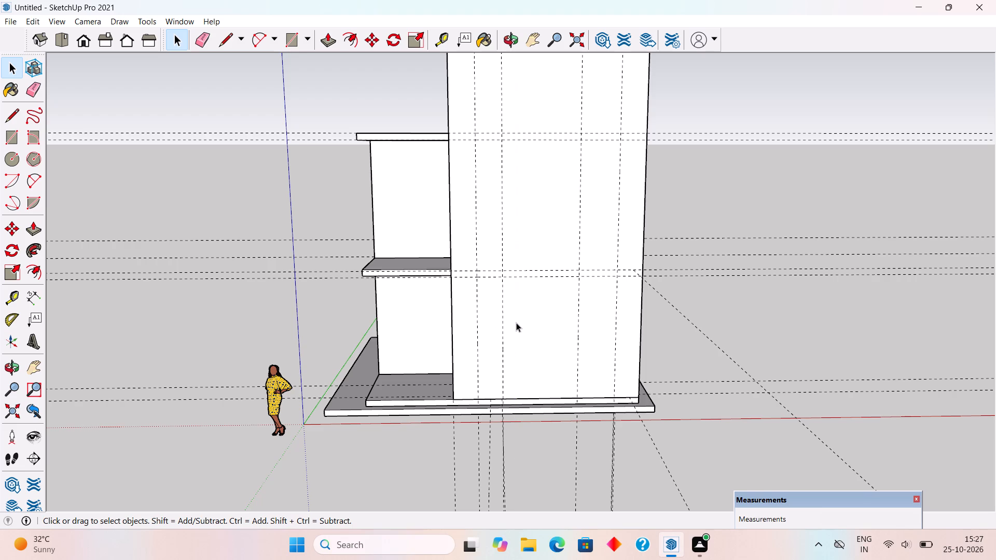
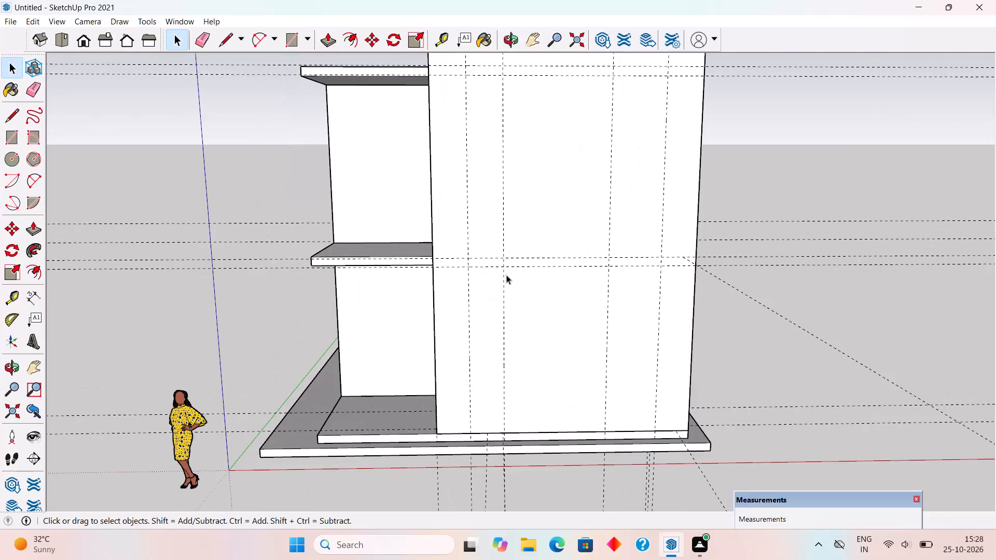
Examine the outer stair wall and the stairs behind it from both sides of the building.
{"action": "scroll", "coordinate": [506, 273], "scroll_direction": "up", "scroll_amount": 1}
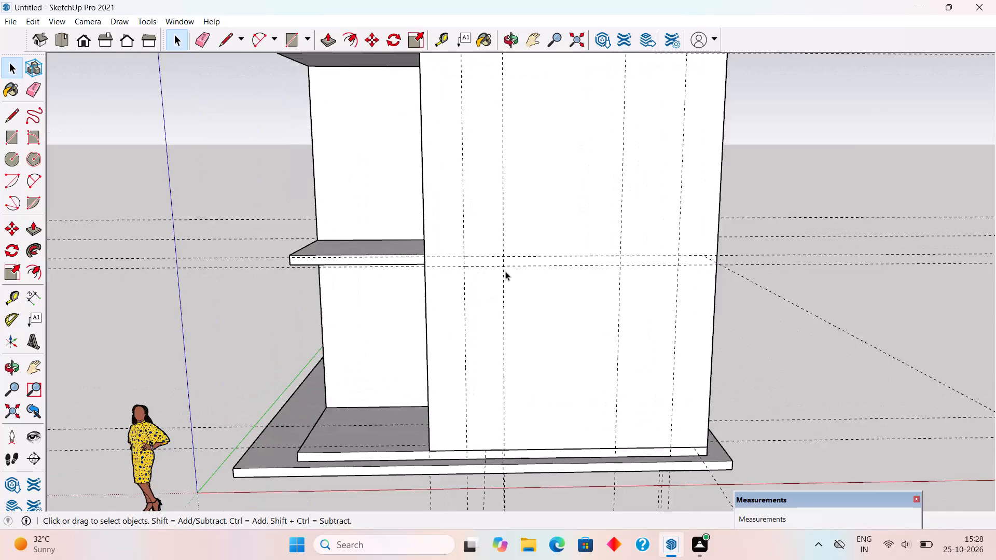
{"action": "scroll", "coordinate": [505, 271], "scroll_direction": "up", "scroll_amount": 1}
{"action": "middle_click_drag", "start_coordinate": [447, 237], "coordinate": [882, 289]}
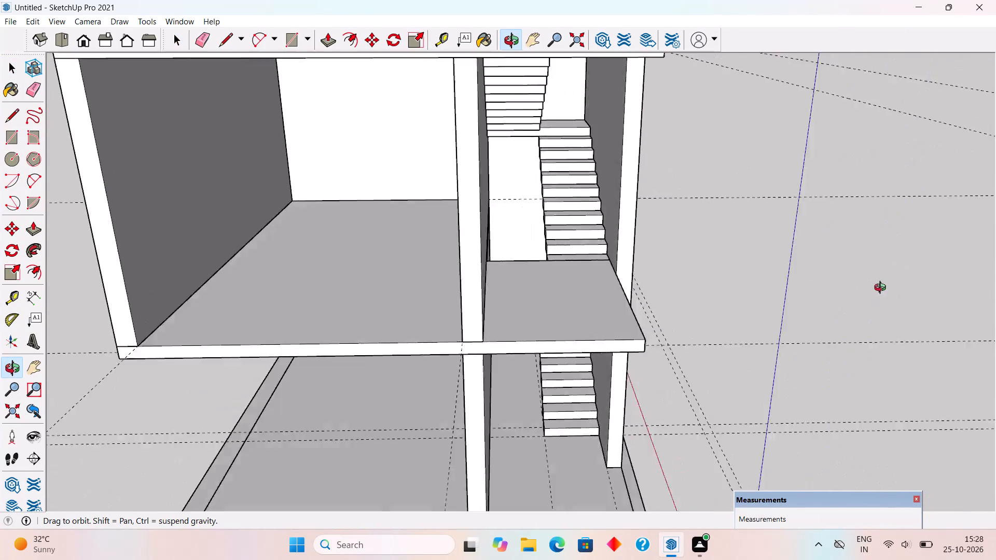
{"action": "middle_click_drag", "start_coordinate": [882, 289], "coordinate": [601, 263]}
{"action": "scroll", "coordinate": [590, 263], "scroll_direction": "down", "scroll_amount": 3}
{"action": "middle_click_drag", "start_coordinate": [544, 262], "coordinate": [477, 257]}
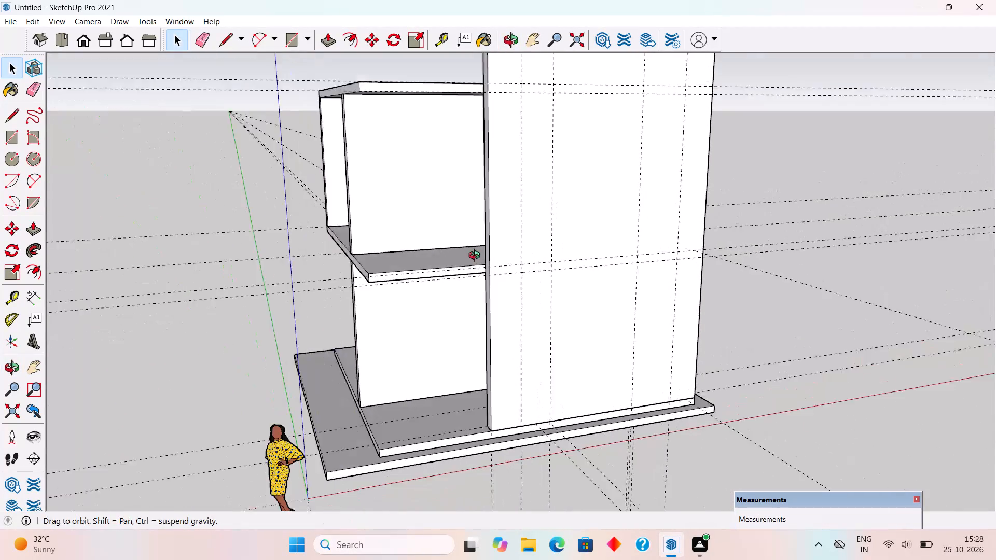
{"action": "middle_click_drag", "start_coordinate": [477, 257], "coordinate": [394, 265]}
{"action": "scroll", "coordinate": [394, 265], "scroll_direction": "down", "scroll_amount": 2}
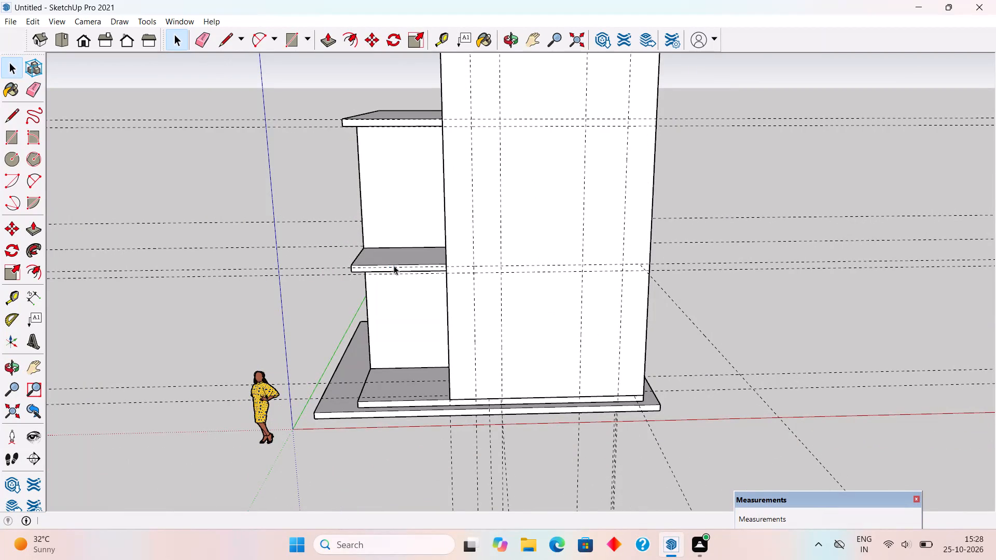
Place a horizontal guide 1.5' below the top edge of the middle floor slab, running across the outer stair wall.
{"action": "scroll", "coordinate": [384, 260], "scroll_direction": "up", "scroll_amount": 7}
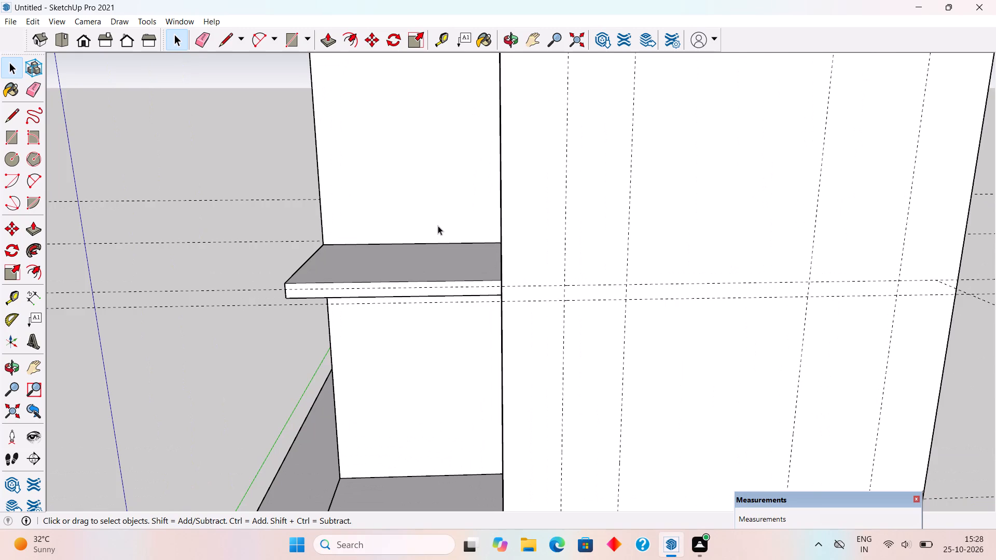
{"action": "scroll", "coordinate": [542, 236], "scroll_direction": "down", "scroll_amount": 7}
{"action": "middle_click_drag", "start_coordinate": [664, 333], "coordinate": [690, 207]}
{"action": "scroll", "coordinate": [742, 287], "scroll_direction": "up", "scroll_amount": 2}
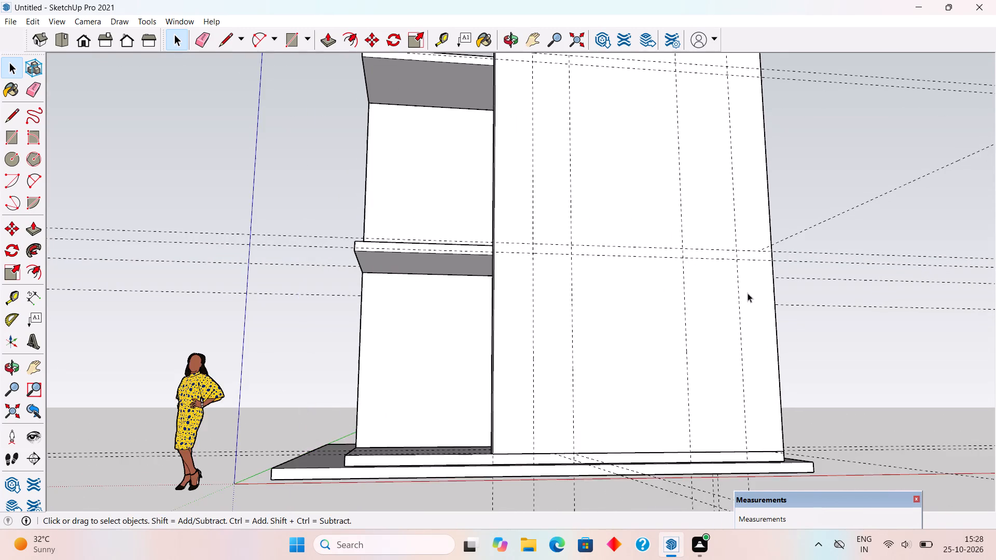
{"action": "middle_click_drag", "start_coordinate": [749, 293], "coordinate": [727, 351]}
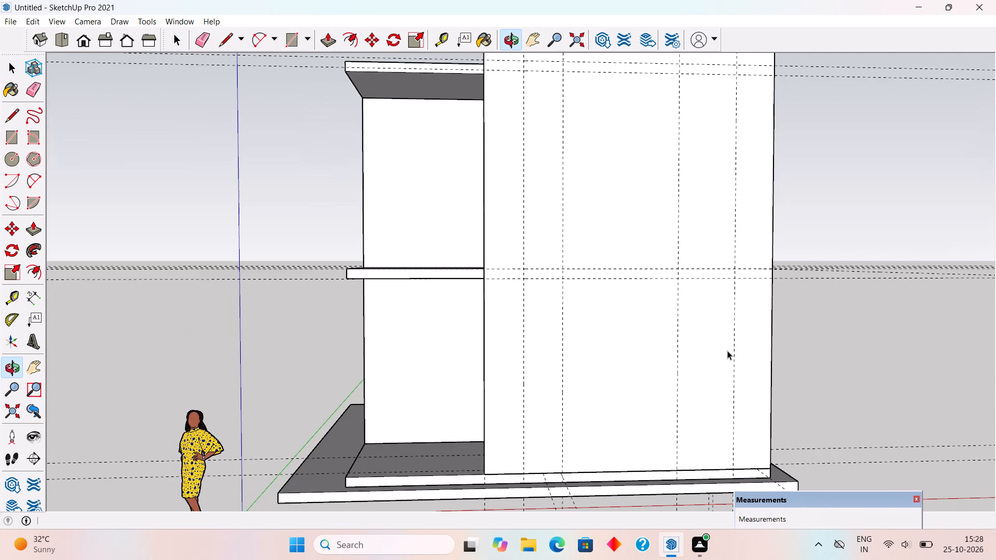
{"action": "key", "text": "t"}
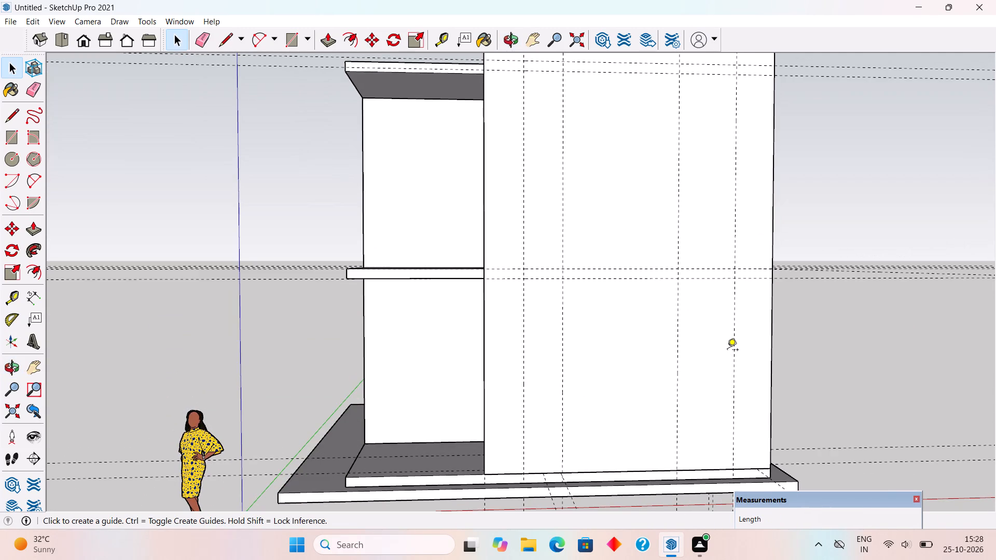
{"action": "scroll", "coordinate": [445, 271], "scroll_direction": "up", "scroll_amount": 3}
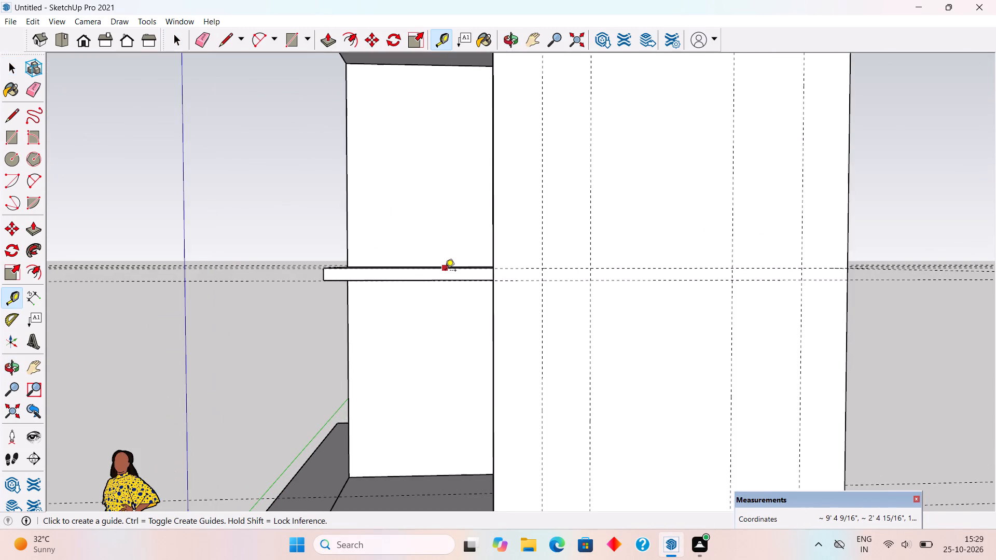
{"action": "left_click", "coordinate": [445, 271]}
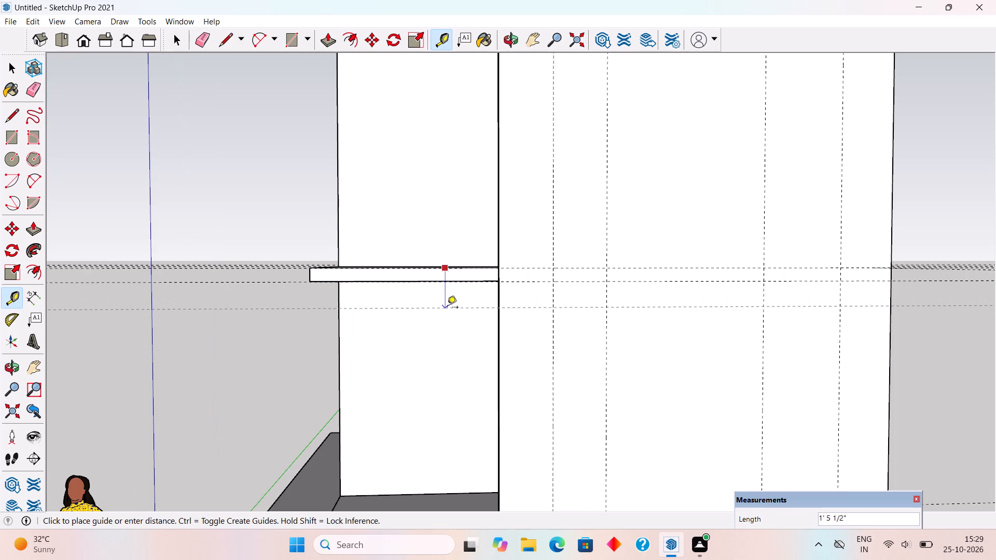
{"action": "type", "text": "1.5'"}
{"action": "key", "text": "Return"}
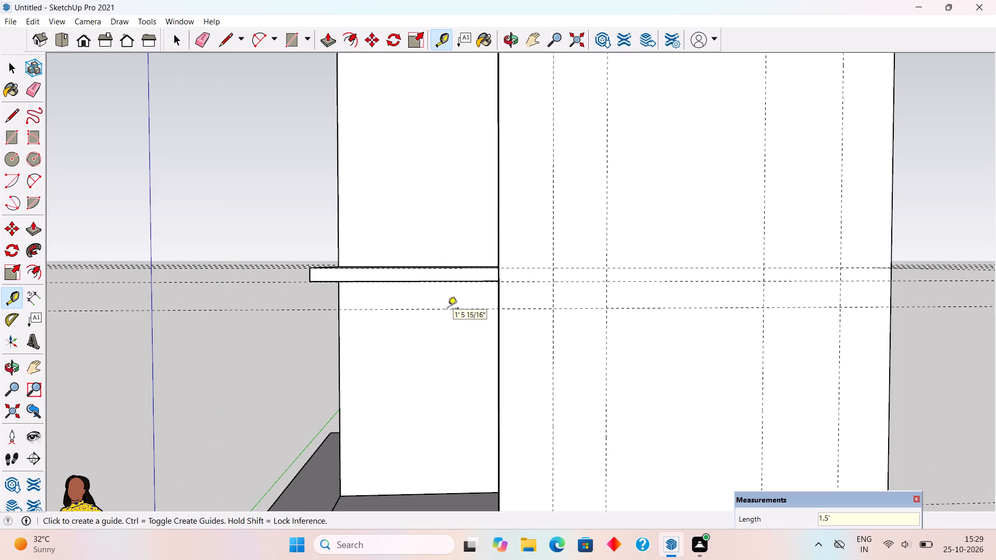
Place a horizontal guide 1' below the guide level with the roof slab's top on the outer stair wall.
{"action": "scroll", "coordinate": [448, 309], "scroll_direction": "down", "scroll_amount": 2}
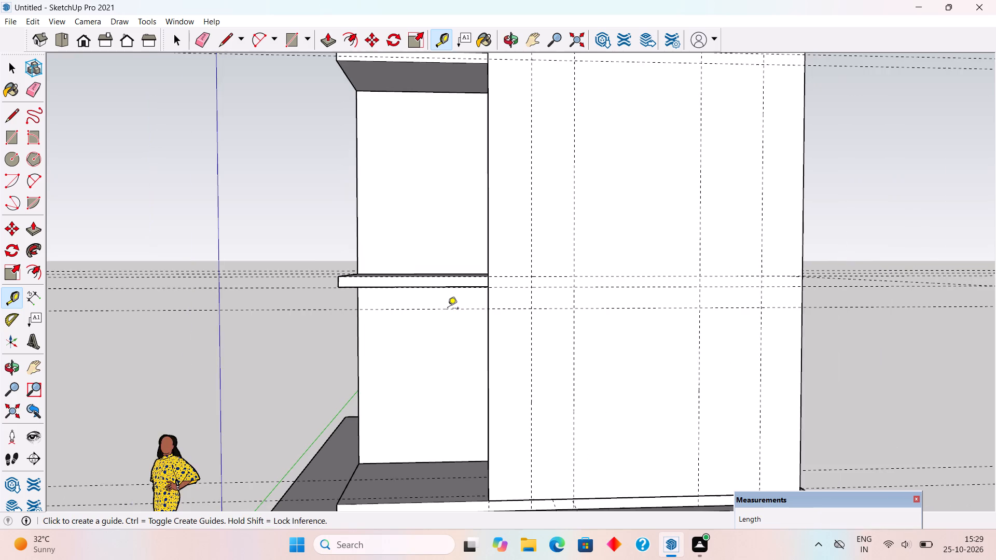
{"action": "scroll", "coordinate": [448, 309], "scroll_direction": "down", "scroll_amount": 3}
{"action": "middle_click_drag", "start_coordinate": [449, 315], "coordinate": [481, 387]}
{"action": "scroll", "coordinate": [447, 136], "scroll_direction": "up", "scroll_amount": 4}
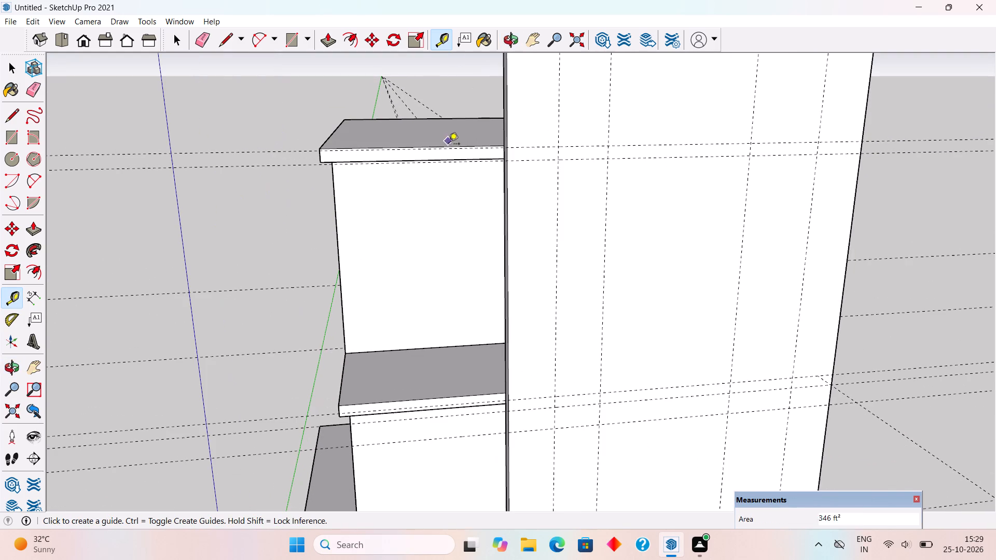
{"action": "middle_click_drag", "start_coordinate": [576, 188], "coordinate": [648, 116]}
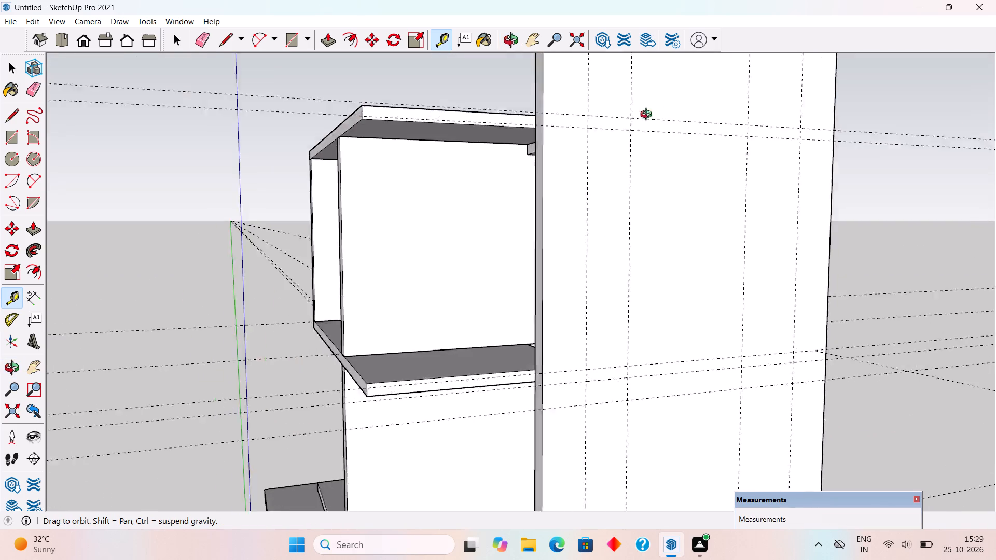
{"action": "middle_click_drag", "start_coordinate": [648, 116], "coordinate": [655, 172]}
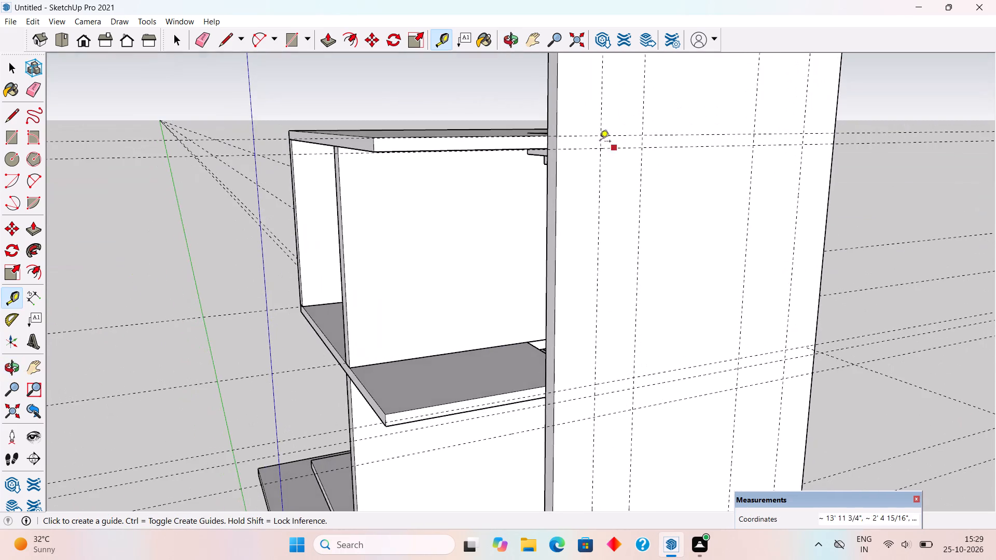
{"action": "scroll", "coordinate": [568, 131], "scroll_direction": "up", "scroll_amount": 4}
{"action": "left_click", "coordinate": [564, 139]}
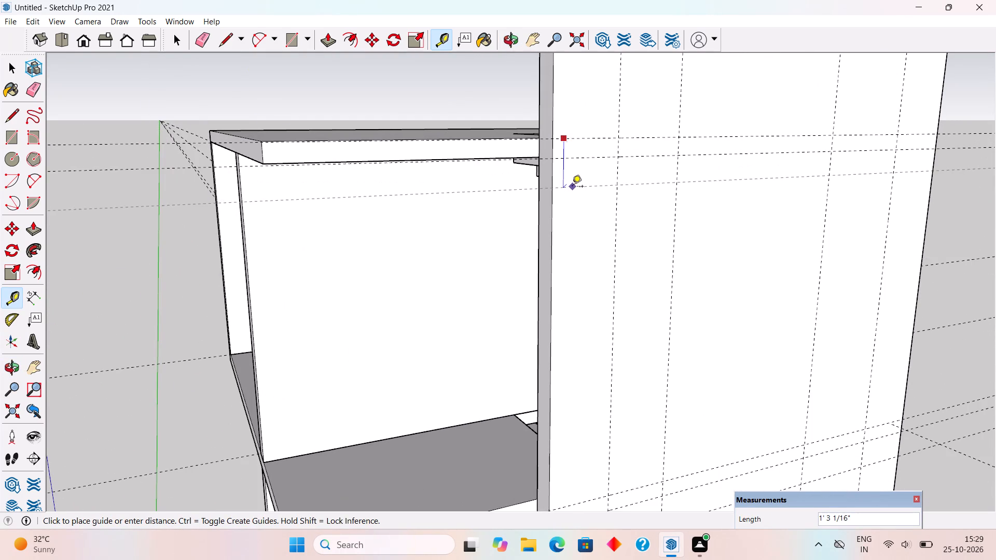
{"action": "type", "text": "1'"}
{"action": "key", "text": "Return"}
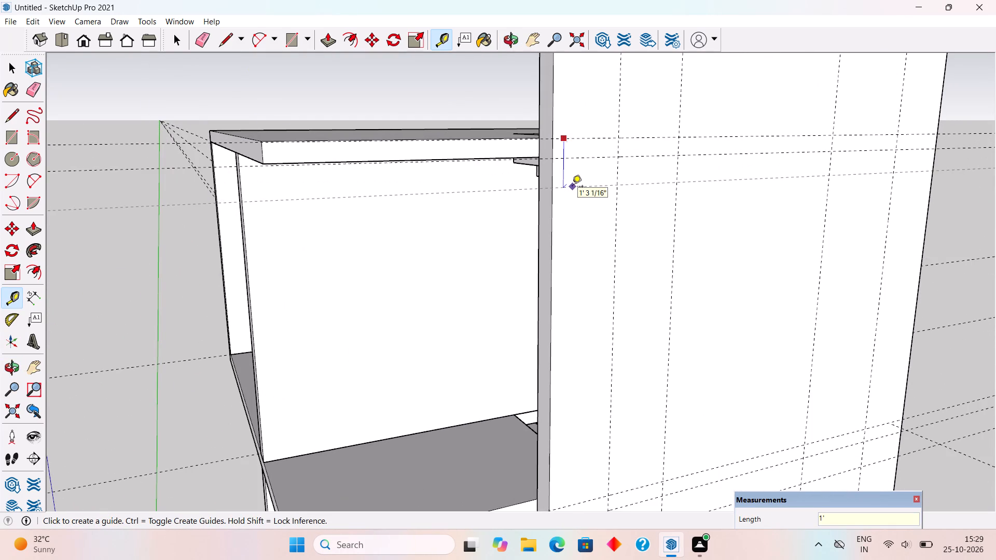
Place a horizontal guide 3' above the bottom edge of the outer stair wall's face.
{"action": "scroll", "coordinate": [579, 198], "scroll_direction": "down", "scroll_amount": 3}
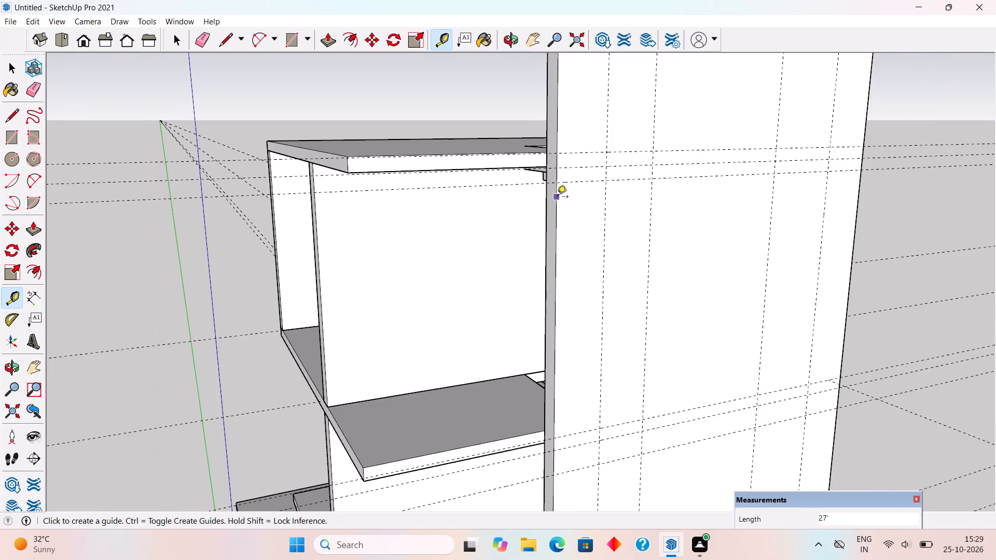
{"action": "scroll", "coordinate": [515, 179], "scroll_direction": "down", "scroll_amount": 2}
{"action": "middle_click_drag", "start_coordinate": [627, 313], "coordinate": [532, 196]}
{"action": "scroll", "coordinate": [532, 196], "scroll_direction": "down", "scroll_amount": 3}
{"action": "middle_click_drag", "start_coordinate": [534, 236], "coordinate": [535, 245]}
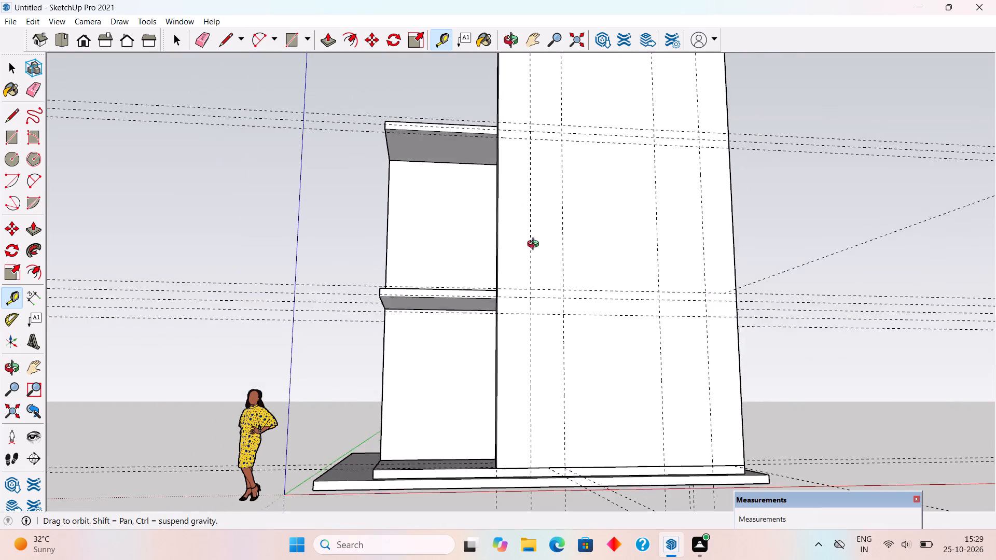
{"action": "middle_click_drag", "start_coordinate": [535, 245], "coordinate": [529, 274]}
{"action": "scroll", "coordinate": [653, 507], "scroll_direction": "up", "scroll_amount": 7}
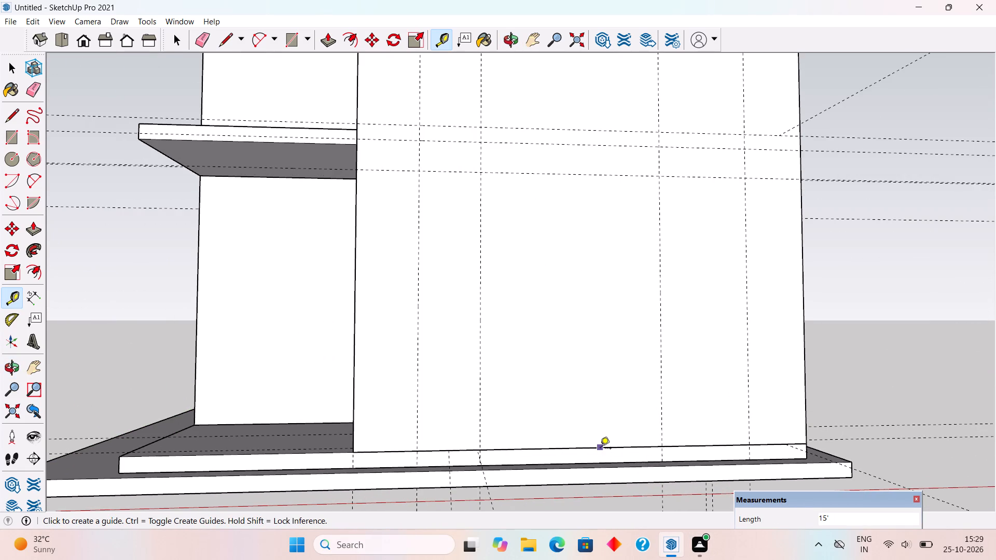
{"action": "left_click", "coordinate": [600, 449]}
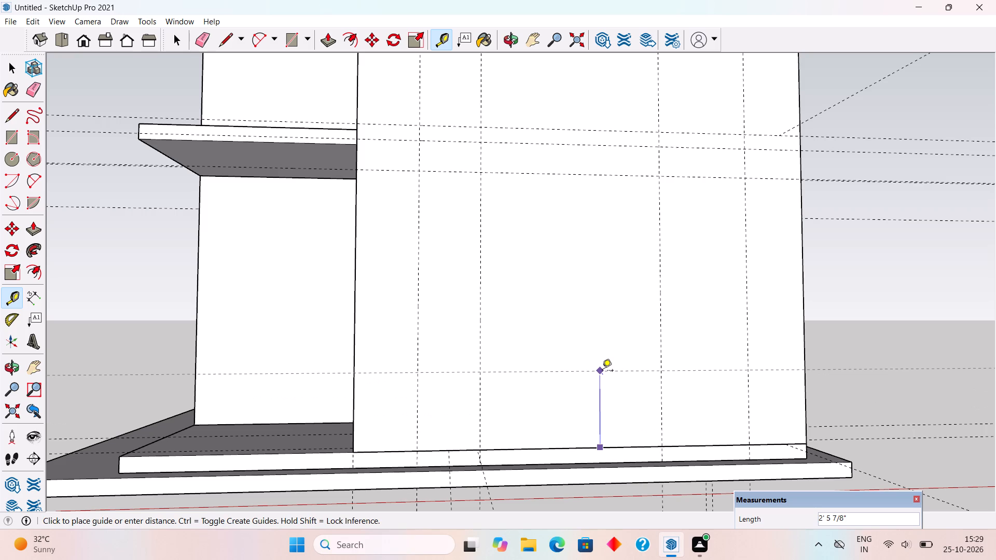
{"action": "type", "text": "3'"}
{"action": "key", "text": "Return"}
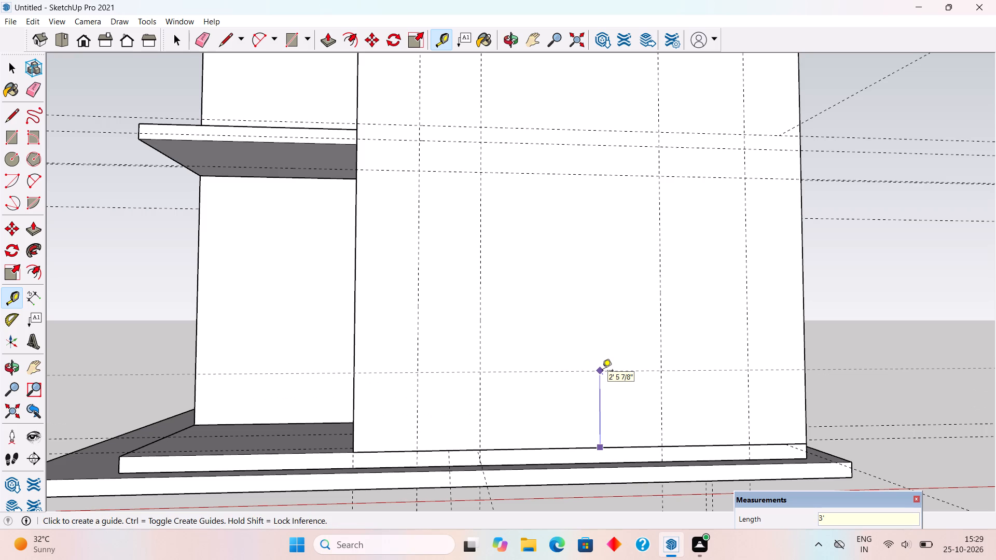
Place two more horizontal guides on the outer stair wall, one 4' above the 3' guide and another 6" above that.
{"action": "left_click", "coordinate": [594, 354]}
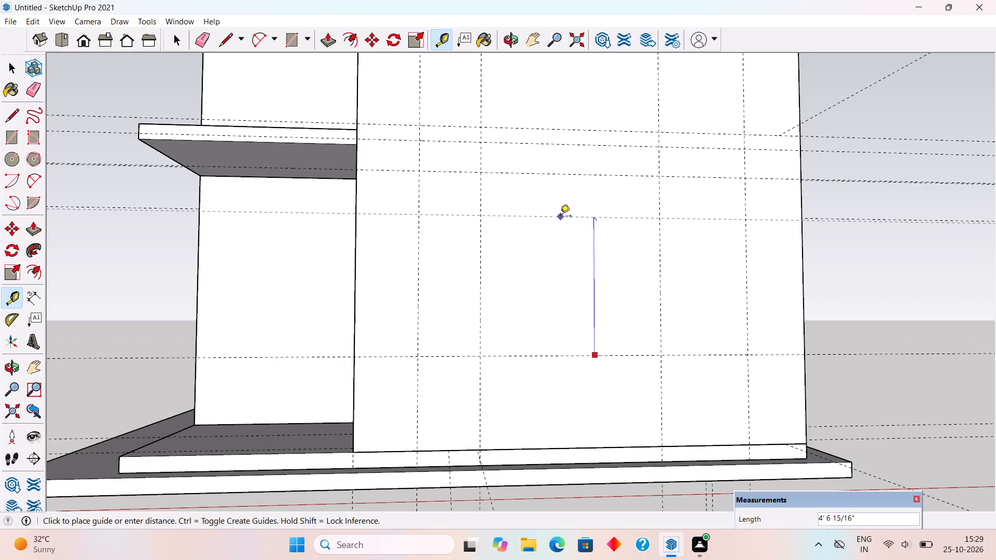
{"action": "middle_click_drag", "start_coordinate": [560, 217], "coordinate": [580, 273]}
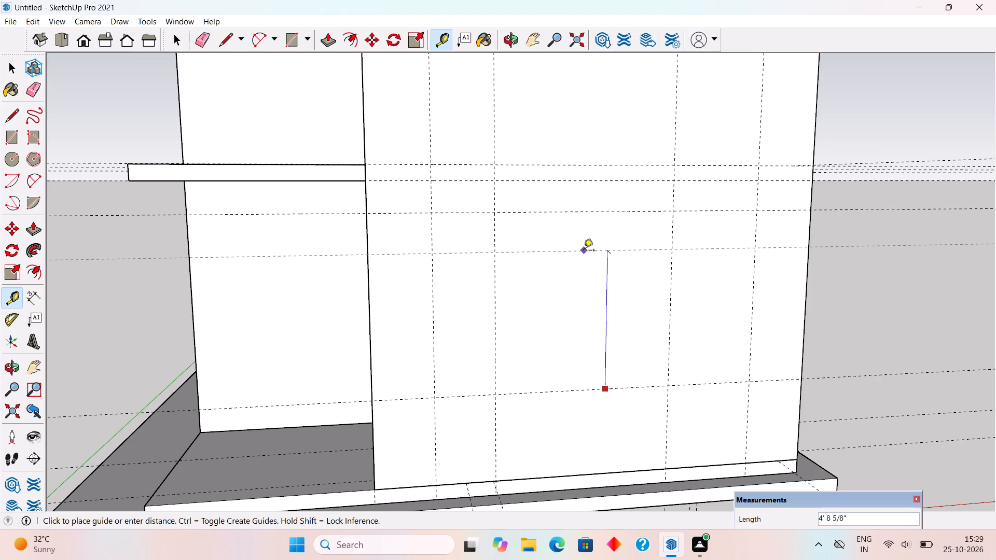
{"action": "type", "text": "4'"}
{"action": "key", "text": "Return"}
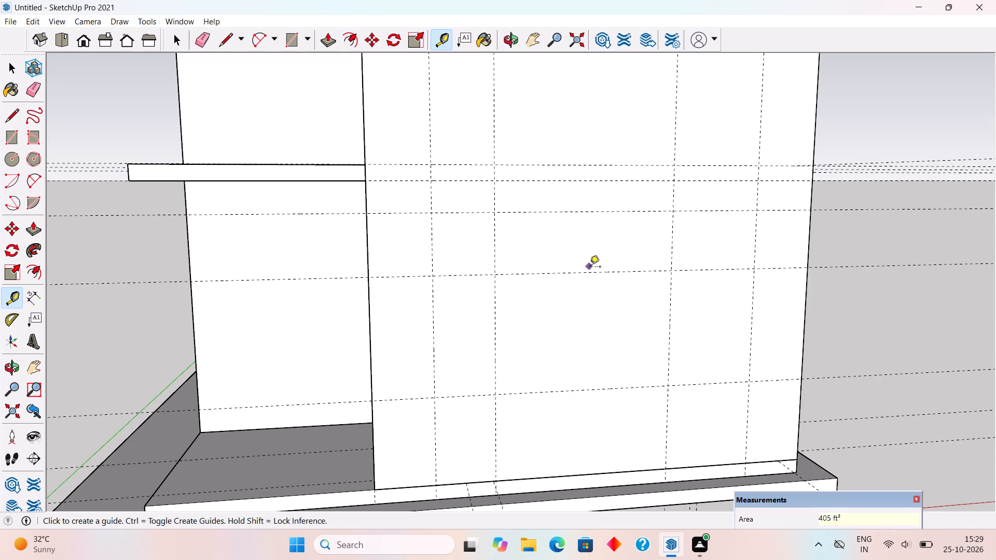
{"action": "left_click", "coordinate": [591, 271]}
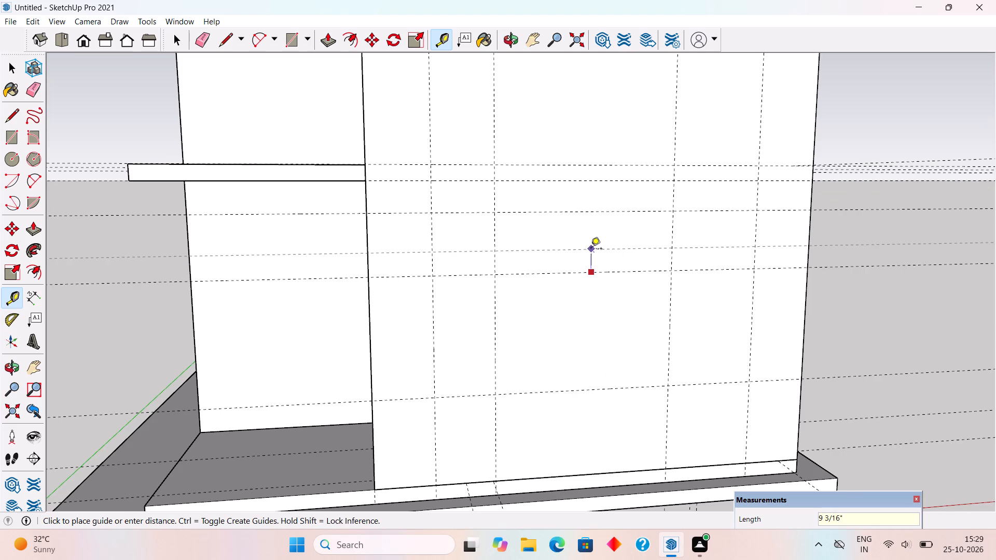
{"action": "type", "text": "6\""}
{"action": "key", "text": "Return"}
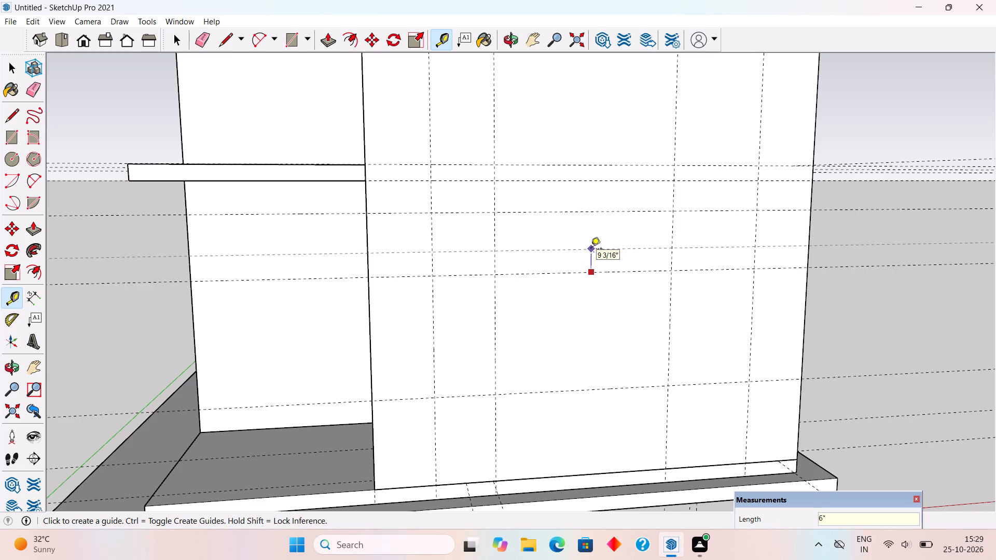
Inside the outer stair wall group, draw a 6' 1 1/4" by 4' 6" rectangle between the inner vertical guides, from the 3' guide upward.
{"action": "scroll", "coordinate": [591, 249], "scroll_direction": "down", "scroll_amount": 4}
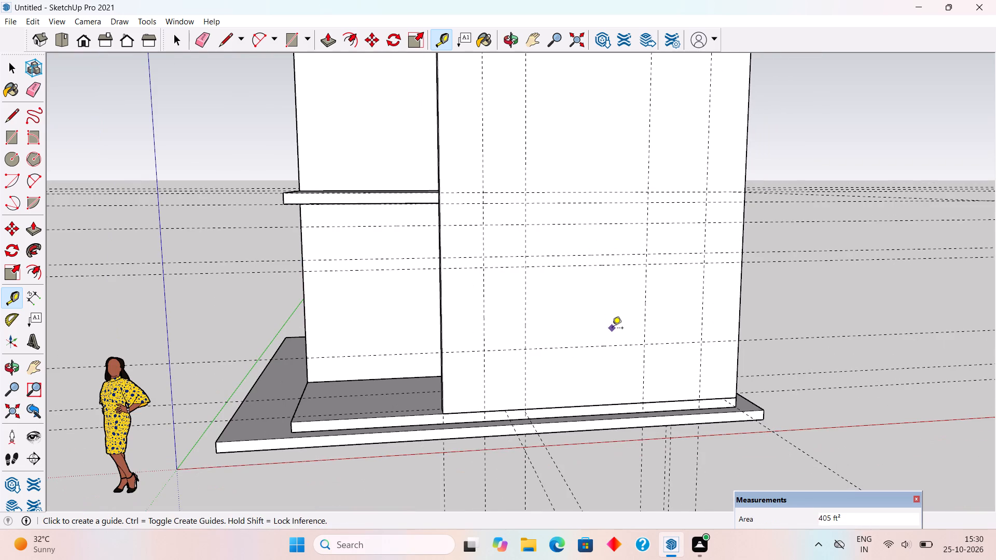
{"action": "scroll", "coordinate": [612, 329], "scroll_direction": "down", "scroll_amount": 1}
{"action": "key", "text": "space"}
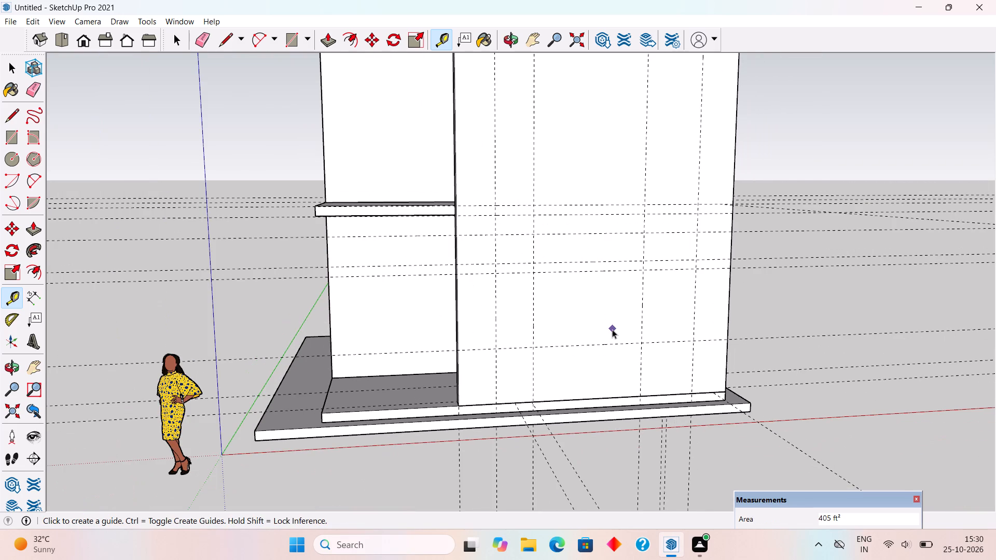
{"action": "triple_click", "coordinate": [593, 291]}
{"action": "scroll", "coordinate": [593, 291], "scroll_direction": "up", "scroll_amount": 9}
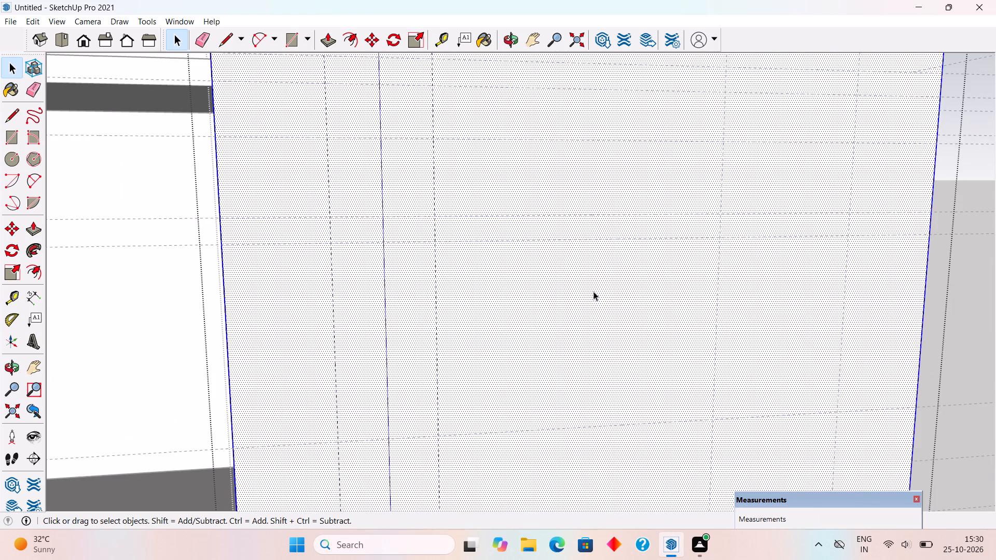
{"action": "key", "text": "r"}
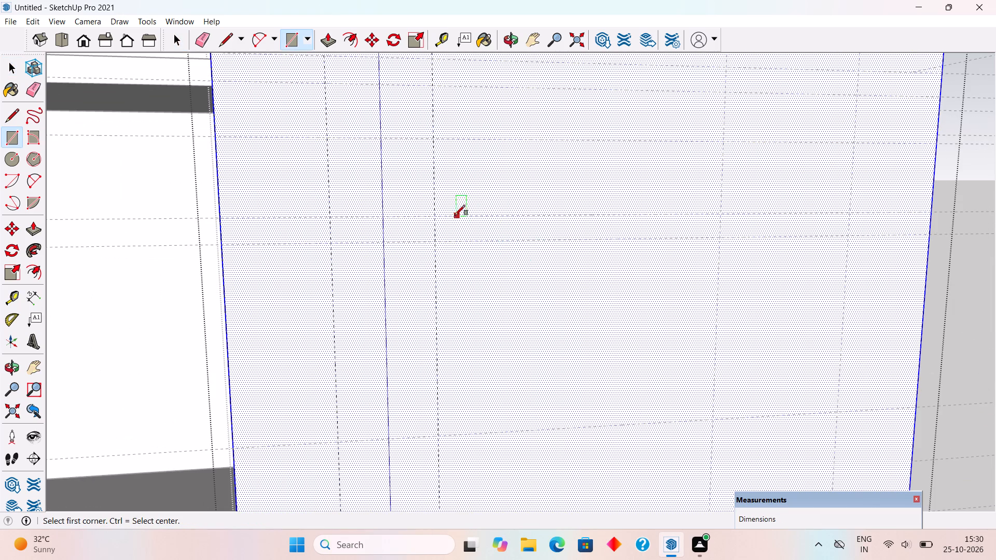
{"action": "left_click", "coordinate": [436, 214]}
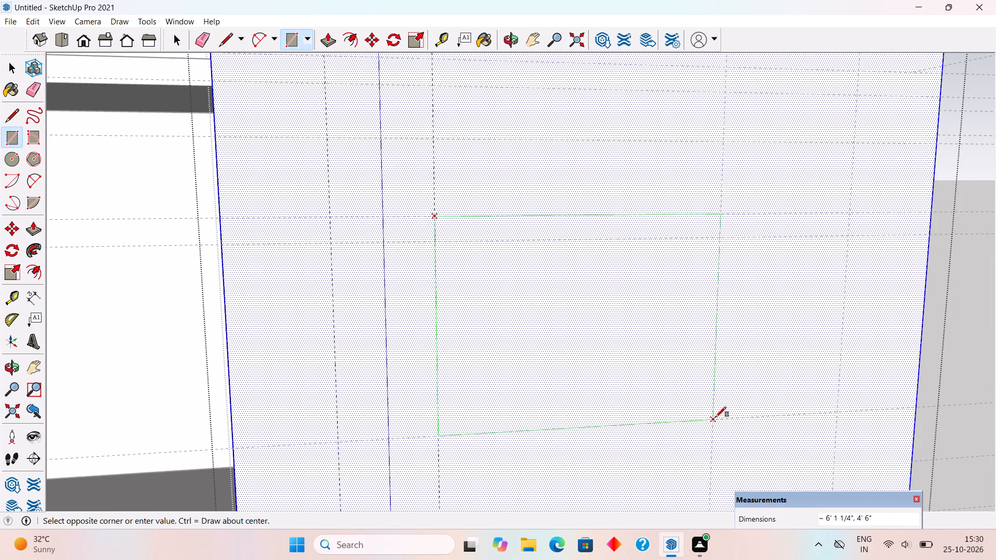
{"action": "left_click", "coordinate": [713, 420]}
Push the rectangle 9" through the outer stair wall to cut a lower-storey window opening.
{"action": "key", "text": "p"}
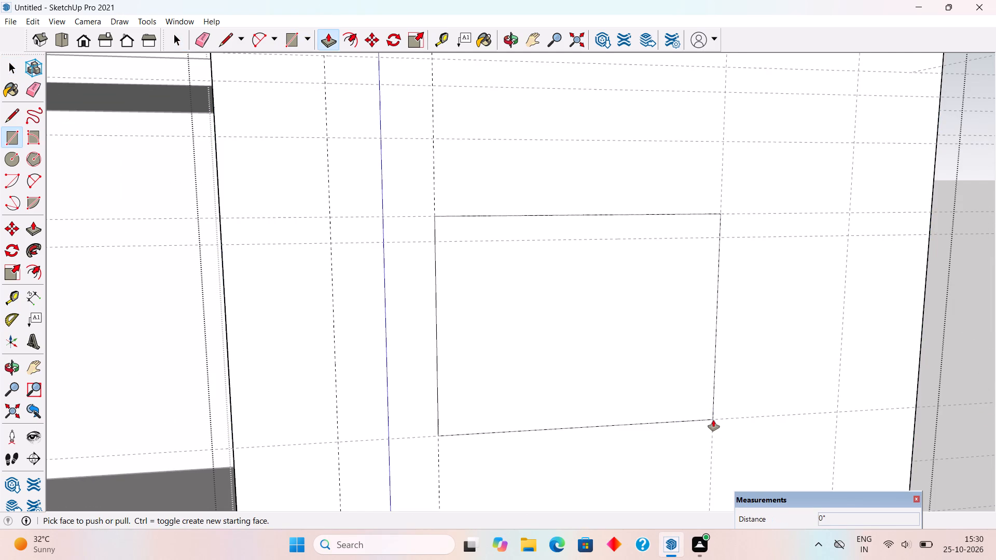
{"action": "left_click_drag", "start_coordinate": [653, 382], "coordinate": [585, 302]}
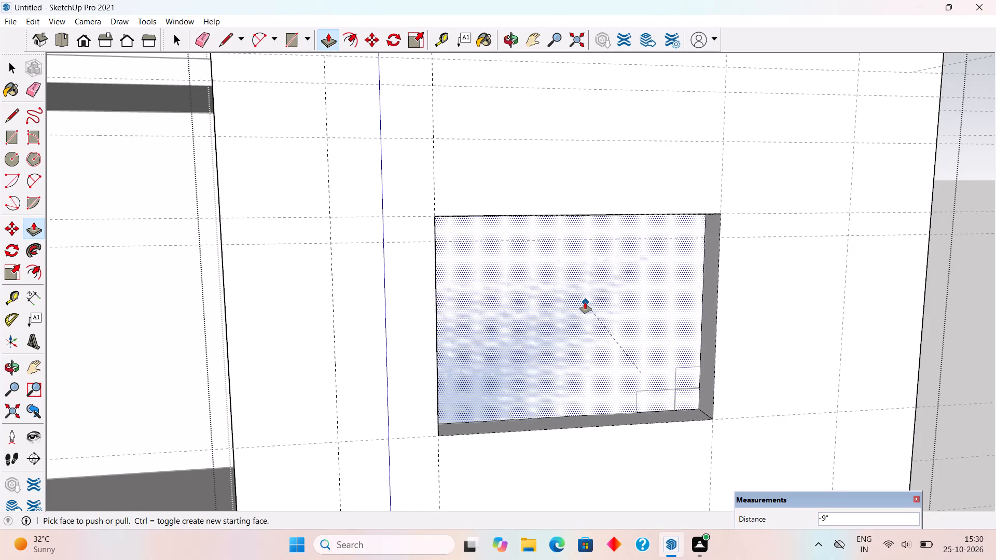
{"action": "key", "text": "space"}
{"action": "scroll", "coordinate": [585, 302], "scroll_direction": "down", "scroll_amount": 9}
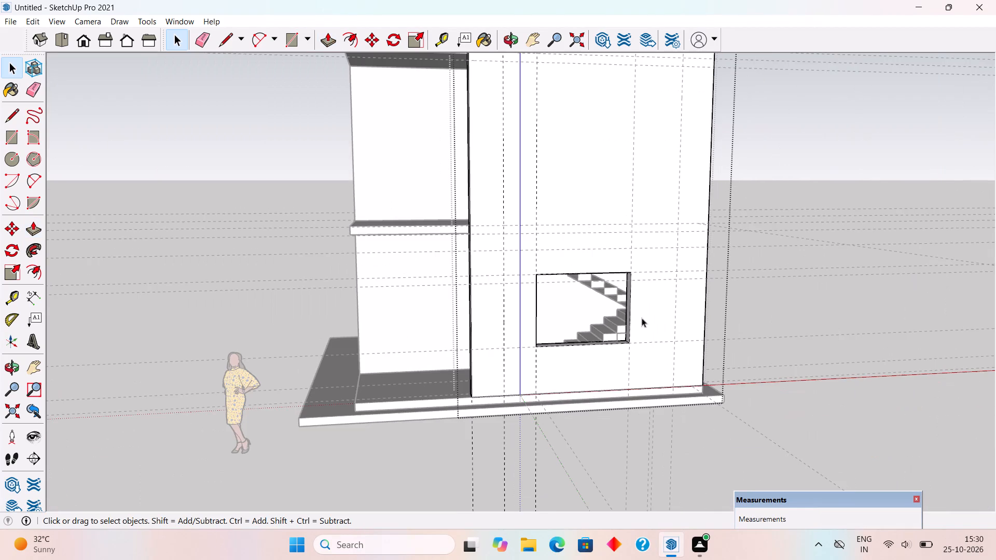
Close the outer stair wall group and examine the wall and its new lower-storey window opening from several angles.
{"action": "left_click", "coordinate": [895, 289]}
{"action": "middle_click_drag", "start_coordinate": [643, 381], "coordinate": [589, 261]}
{"action": "scroll", "coordinate": [571, 251], "scroll_direction": "down", "scroll_amount": 5}
{"action": "middle_click_drag", "start_coordinate": [570, 267], "coordinate": [591, 357]}
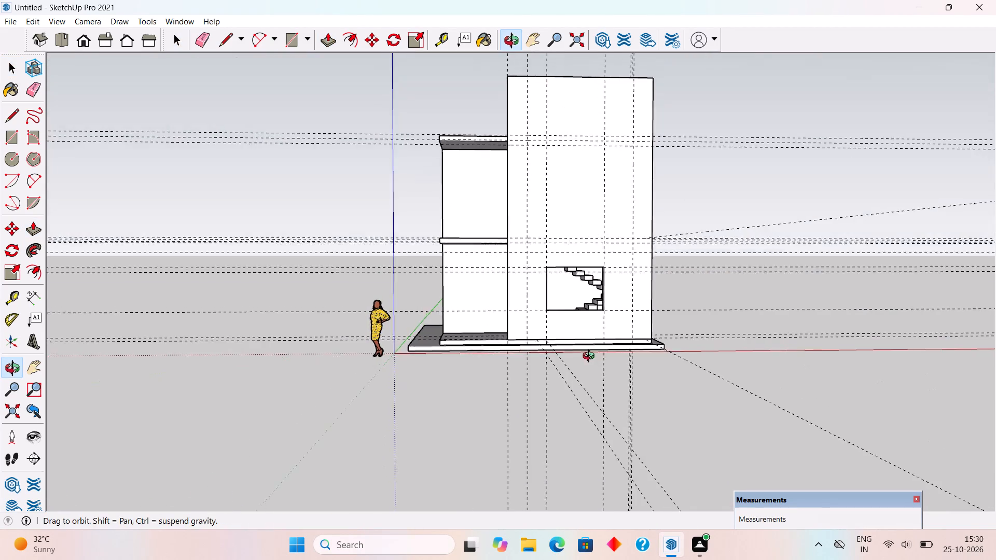
{"action": "middle_click_drag", "start_coordinate": [591, 357], "coordinate": [591, 357]}
{"action": "scroll", "coordinate": [602, 120], "scroll_direction": "up", "scroll_amount": 7}
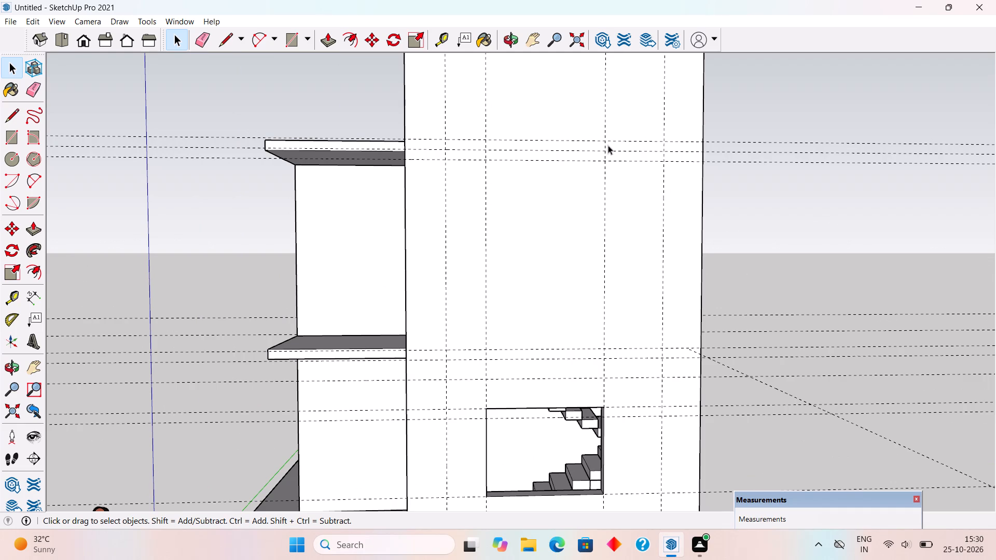
{"action": "scroll", "coordinate": [631, 215], "scroll_direction": "up", "scroll_amount": 2}
{"action": "scroll", "coordinate": [371, 366], "scroll_direction": "up", "scroll_amount": 6}
{"action": "middle_click_drag", "start_coordinate": [391, 365], "coordinate": [471, 339]}
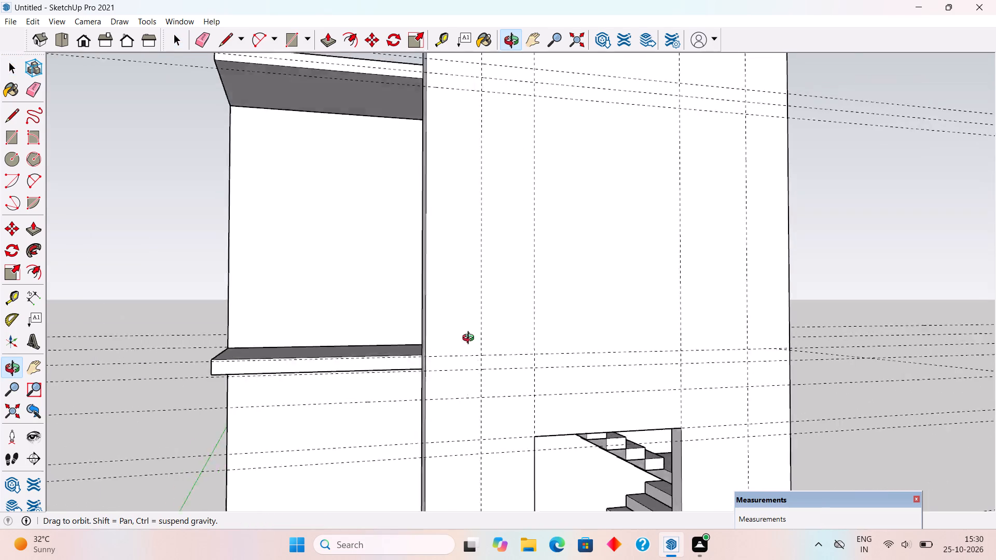
{"action": "middle_click_drag", "start_coordinate": [471, 339], "coordinate": [465, 296]}
{"action": "scroll", "coordinate": [466, 296], "scroll_direction": "down", "scroll_amount": 7}
{"action": "middle_click_drag", "start_coordinate": [418, 290], "coordinate": [402, 385]}
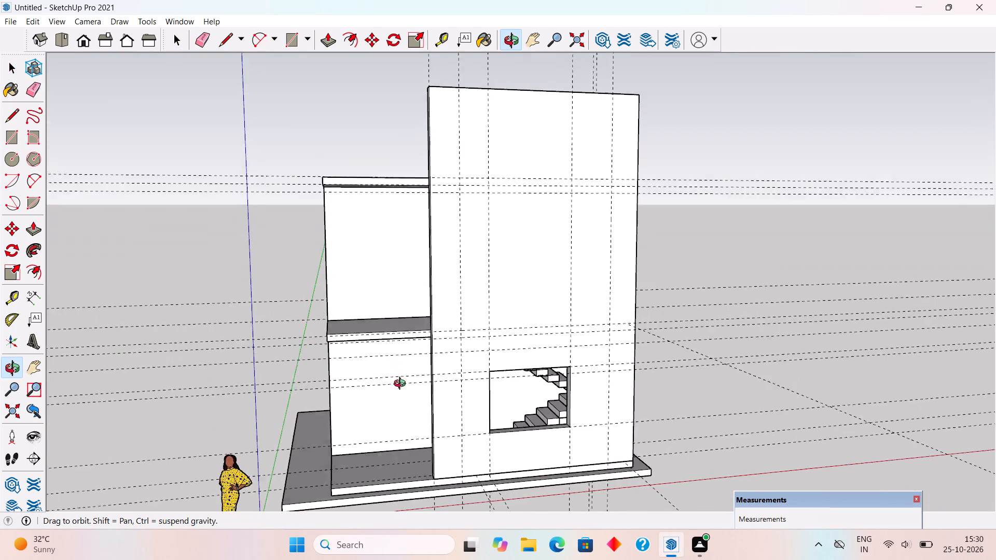
{"action": "middle_click_drag", "start_coordinate": [402, 385], "coordinate": [386, 376]}
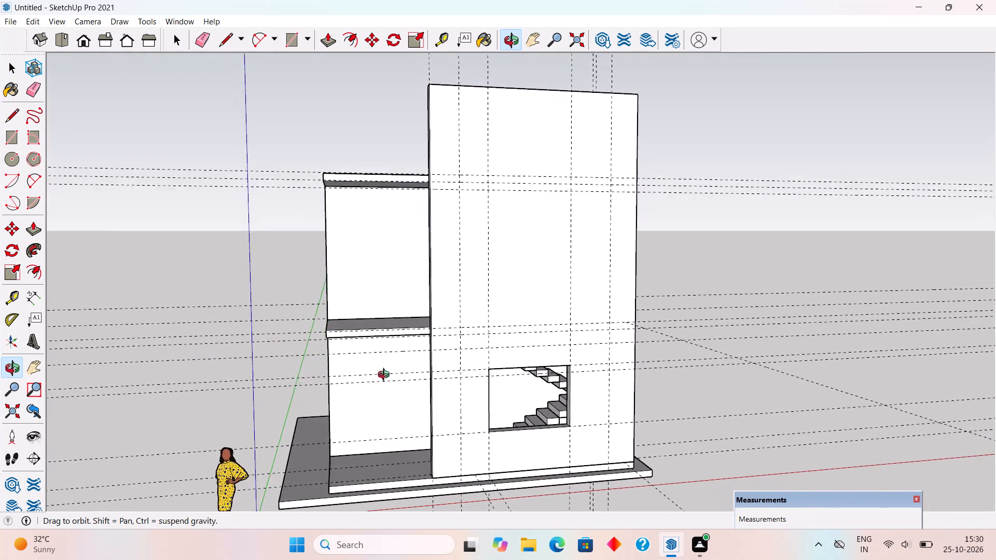
{"action": "middle_click_drag", "start_coordinate": [386, 376], "coordinate": [368, 370]}
{"action": "scroll", "coordinate": [550, 263], "scroll_direction": "up", "scroll_amount": 3}
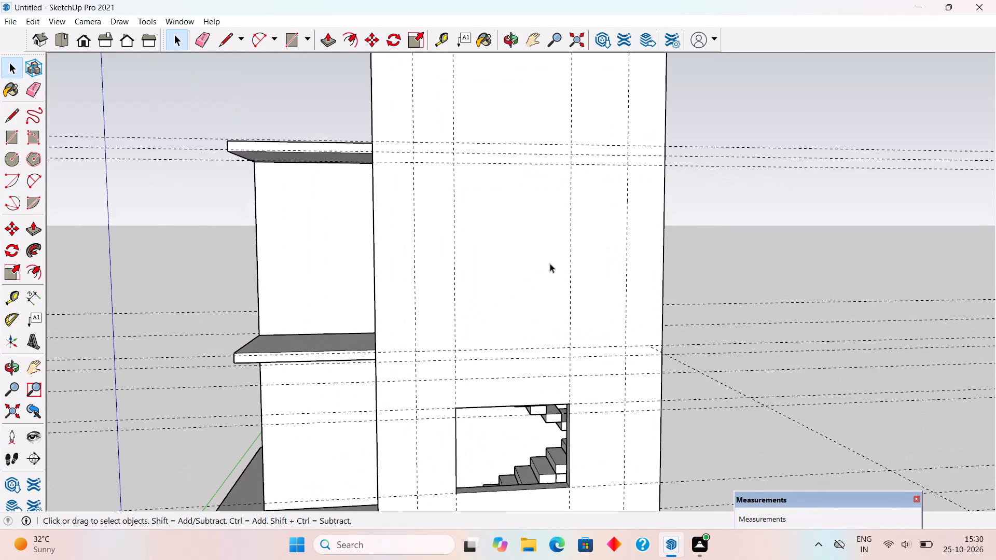
{"action": "middle_click_drag", "start_coordinate": [505, 276], "coordinate": [458, 283]}
{"action": "scroll", "coordinate": [481, 349], "scroll_direction": "up", "scroll_amount": 3}
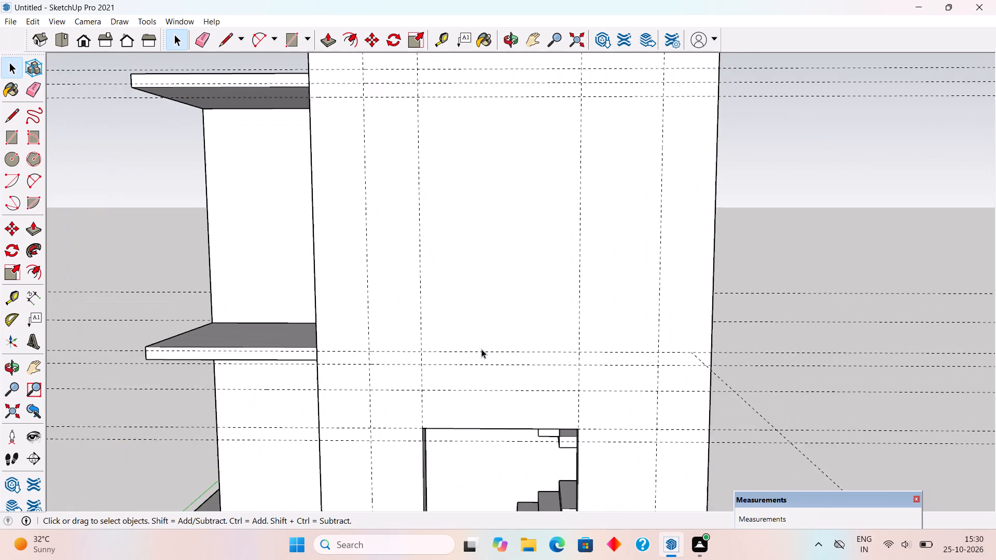
{"action": "scroll", "coordinate": [481, 349], "scroll_direction": "up", "scroll_amount": 2}
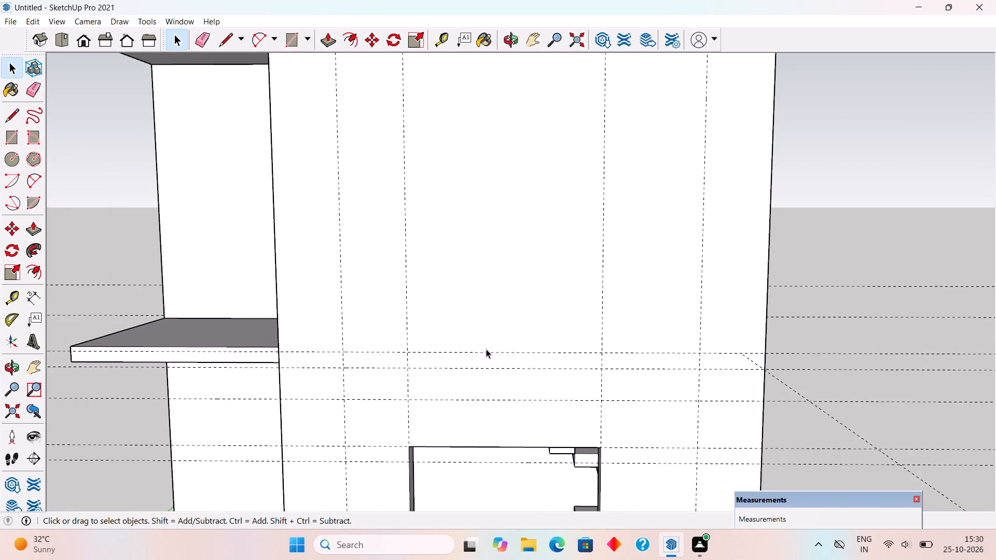
{"action": "scroll", "coordinate": [486, 349], "scroll_direction": "up", "scroll_amount": 1}
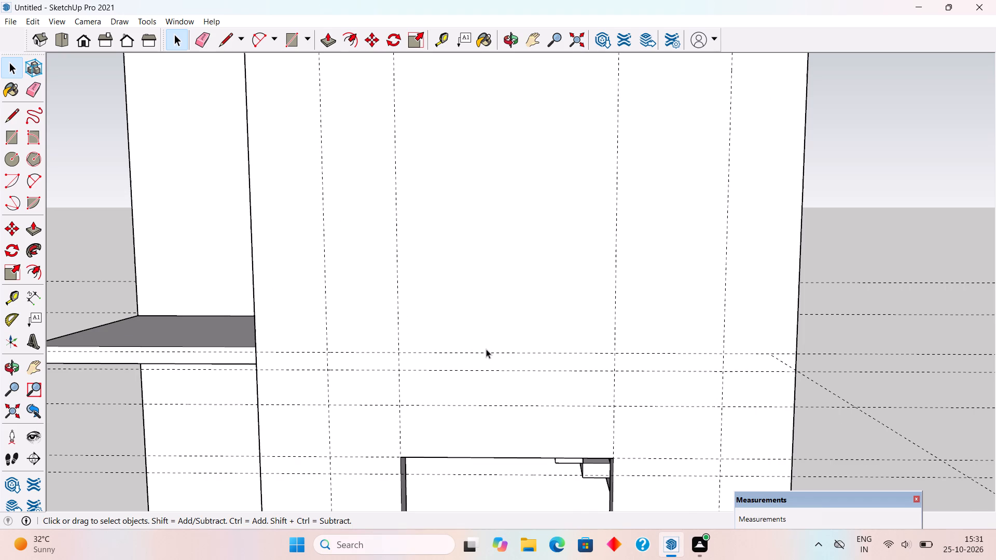
{"action": "scroll", "coordinate": [486, 349], "scroll_direction": "down", "scroll_amount": 16}
{"action": "middle_click_drag", "start_coordinate": [497, 371], "coordinate": [495, 288]}
{"action": "scroll", "coordinate": [495, 288], "scroll_direction": "up", "scroll_amount": 1}
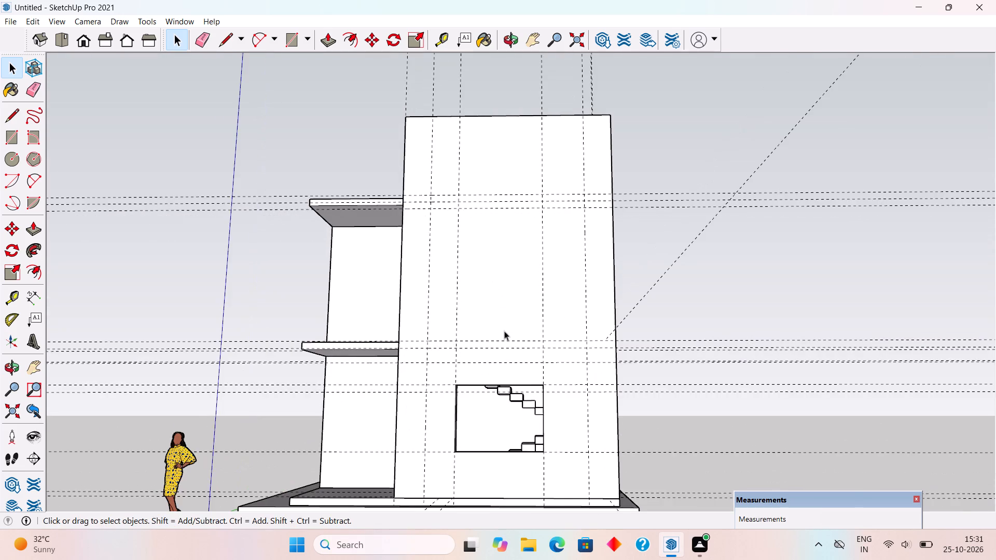
{"action": "scroll", "coordinate": [503, 455], "scroll_direction": "up", "scroll_amount": 5}
{"action": "middle_click_drag", "start_coordinate": [570, 481], "coordinate": [625, 498]}
{"action": "scroll", "coordinate": [621, 490], "scroll_direction": "up", "scroll_amount": 4}
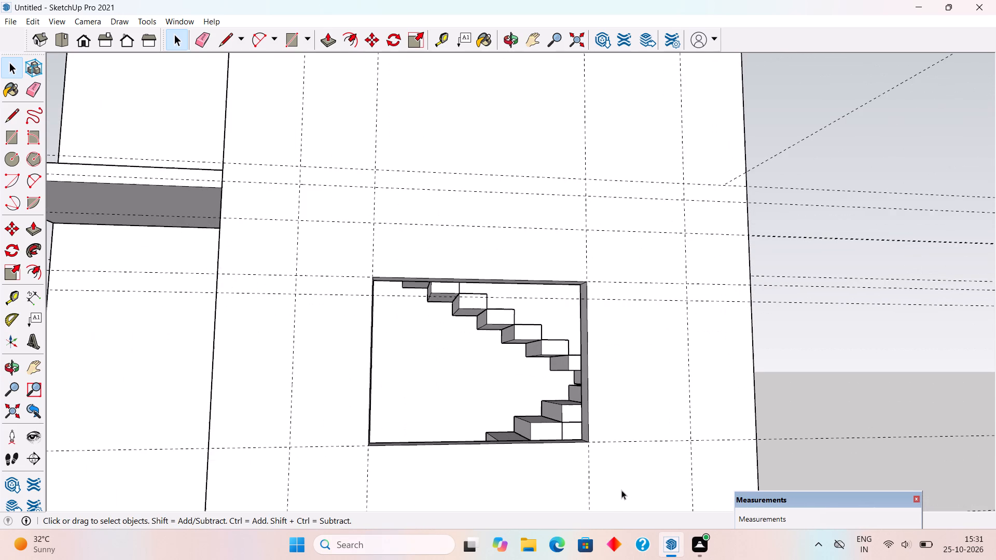
Draw a 6' by 4' 6" rectangle filling the lower-storey window opening, from its upper corner to the diagonally opposite lower corner.
{"action": "key", "text": "r"}
{"action": "left_click", "coordinate": [372, 278]}
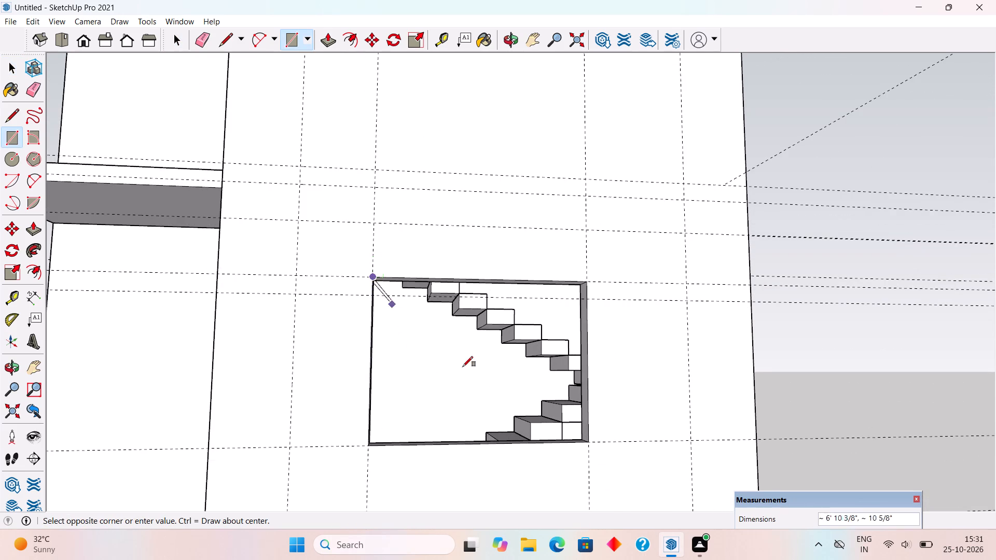
{"action": "left_click", "coordinate": [589, 441]}
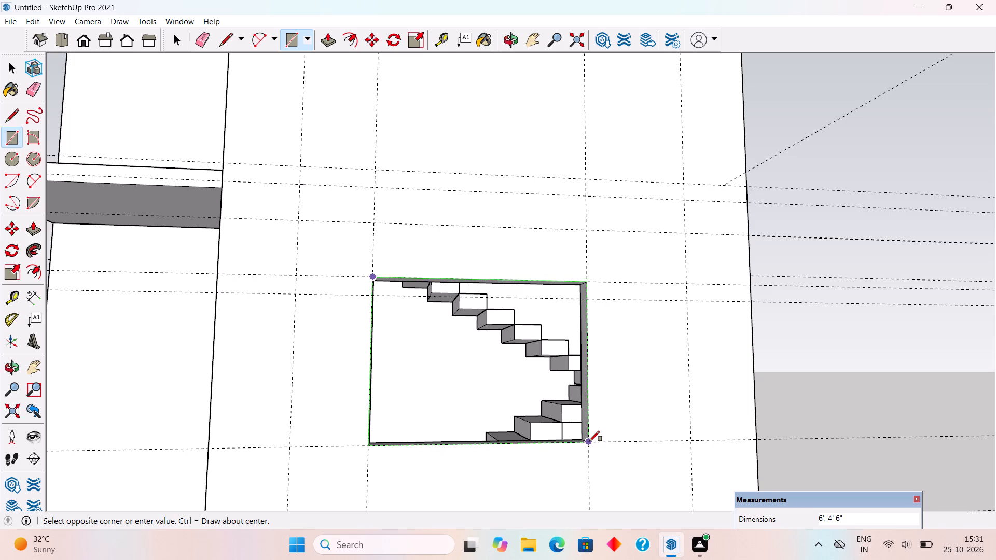
Offset the window rectangle's edges 4" inward to outline the window frame.
{"action": "key", "text": "f"}
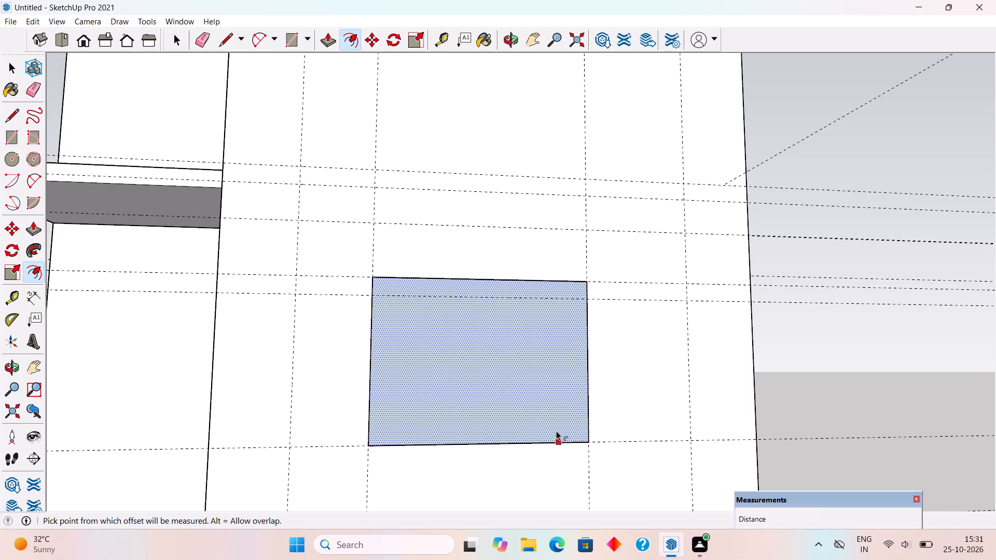
{"action": "left_click", "coordinate": [538, 425]}
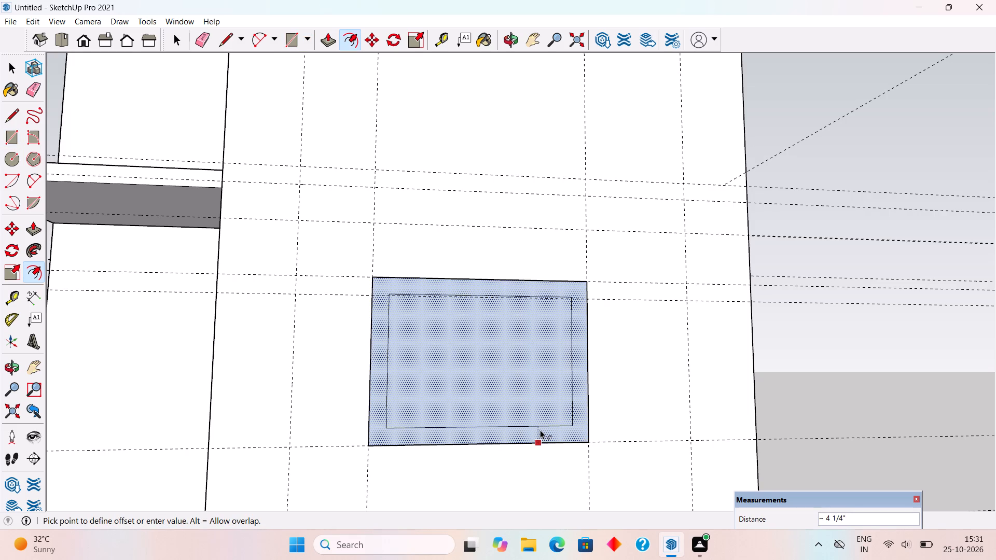
{"action": "type", "text": "4\""}
{"action": "key", "text": "Return"}
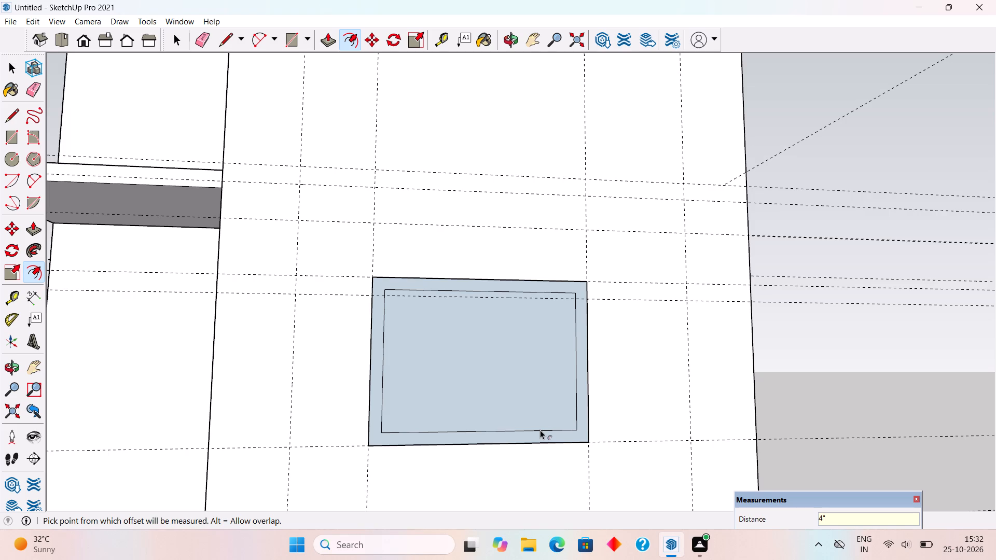
Place two vertical guides across the window rectangle, each 2' inward from one of its outer side edges.
{"action": "scroll", "coordinate": [540, 430], "scroll_direction": "up", "scroll_amount": 5}
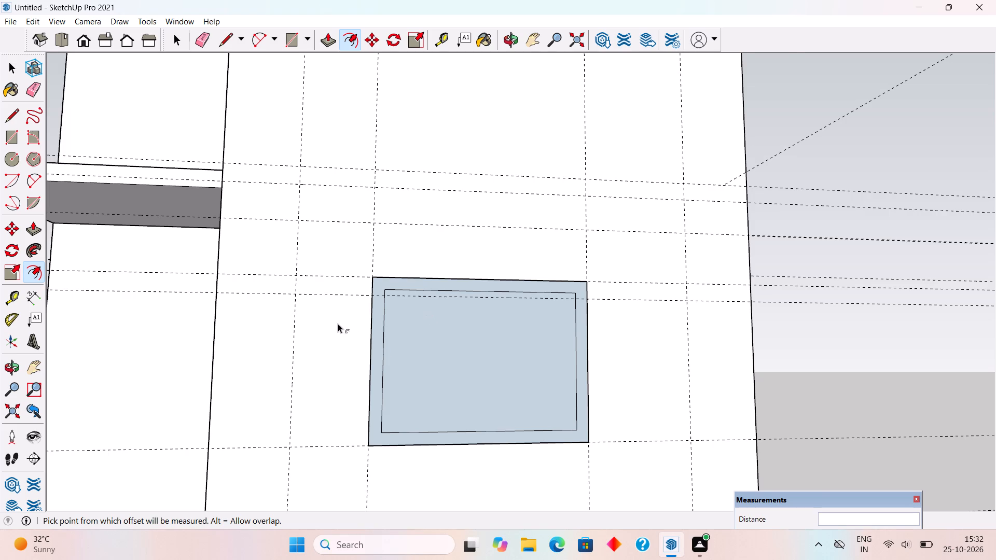
{"action": "scroll", "coordinate": [371, 343], "scroll_direction": "up", "scroll_amount": 4}
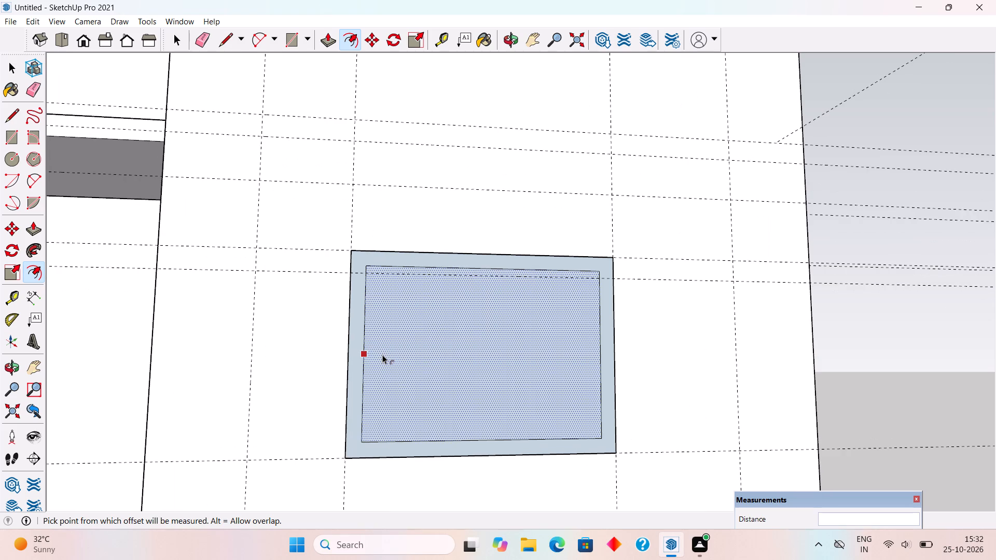
{"action": "key", "text": "t"}
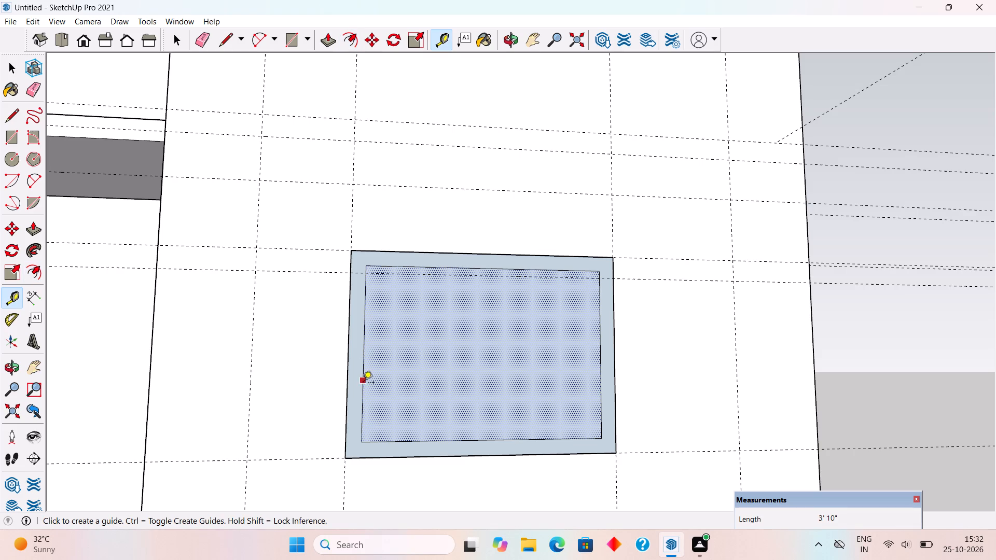
{"action": "left_click", "coordinate": [362, 384]}
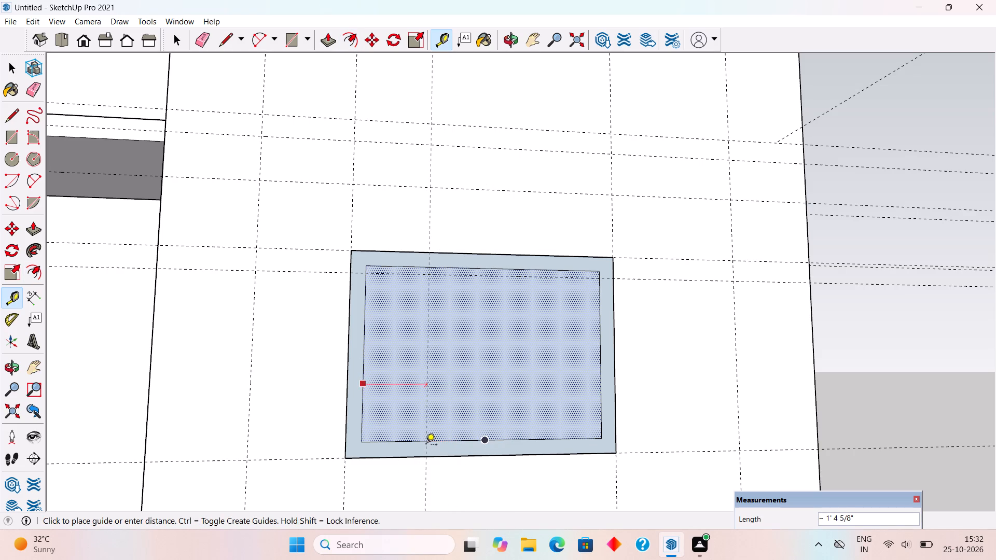
{"action": "key", "text": "t"}
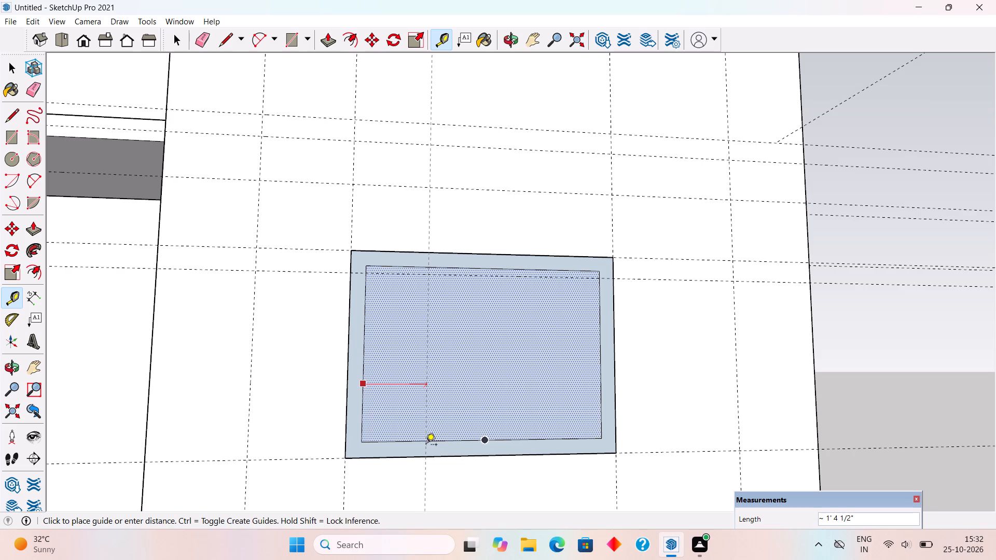
{"action": "left_click", "coordinate": [347, 366]}
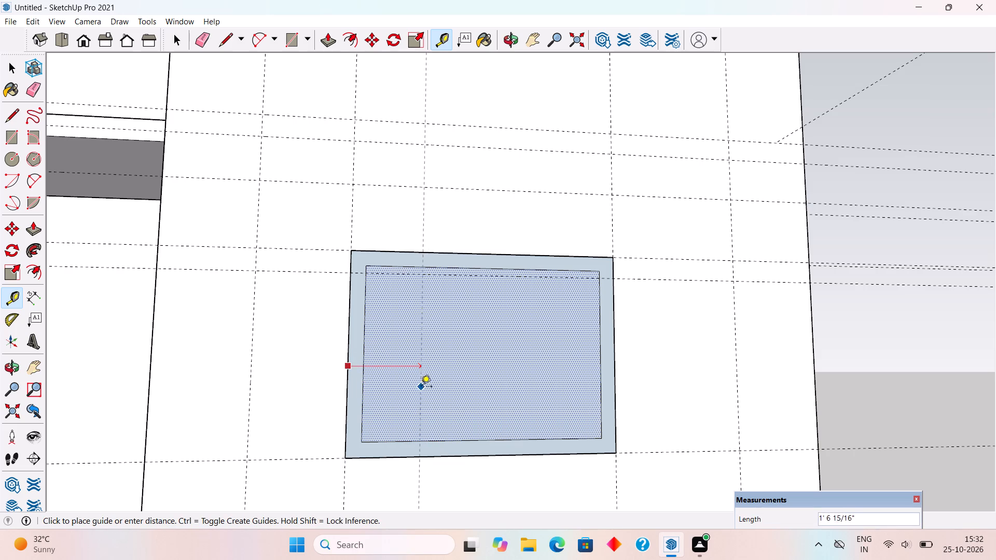
{"action": "type", "text": "2'"}
{"action": "key", "text": "Return"}
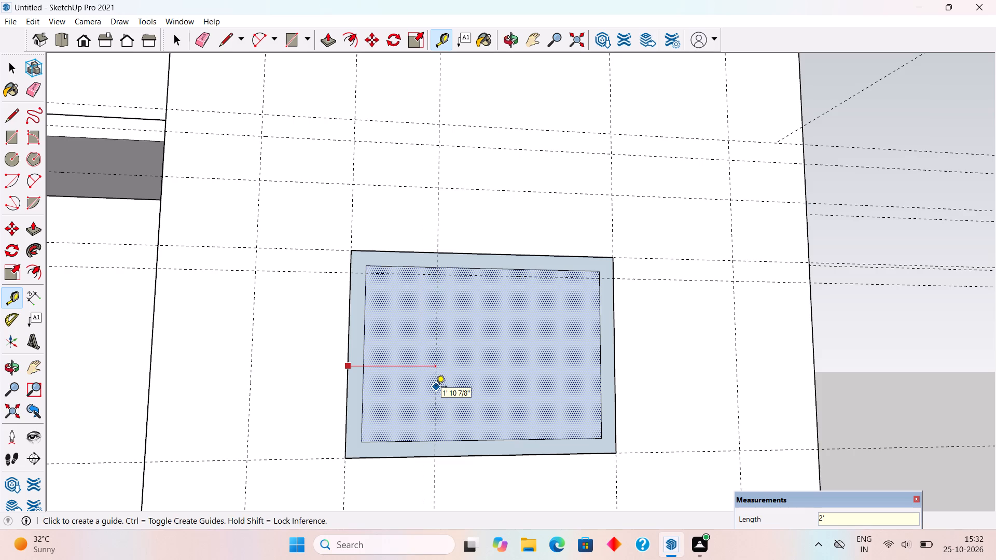
{"action": "middle_click_drag", "start_coordinate": [434, 401], "coordinate": [440, 464]}
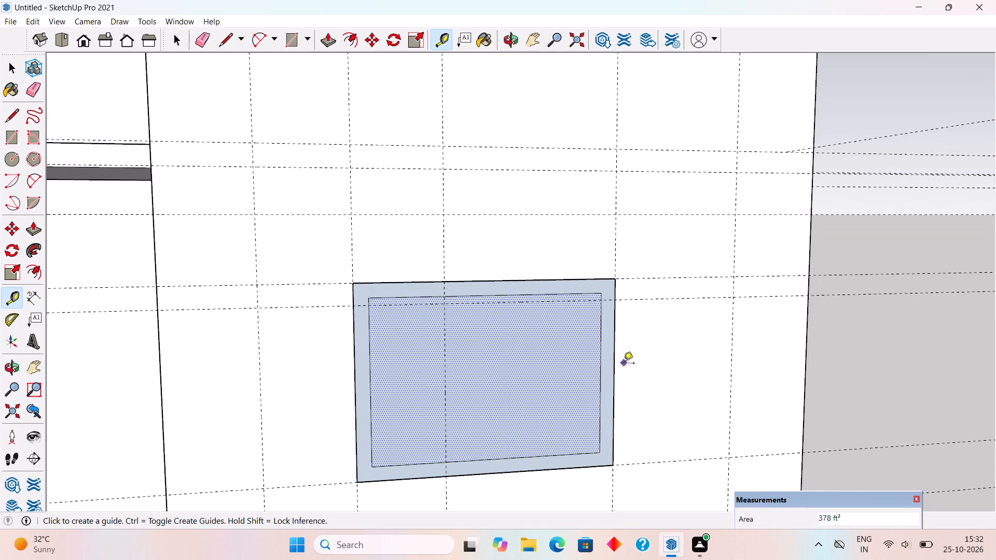
{"action": "left_click", "coordinate": [613, 381]}
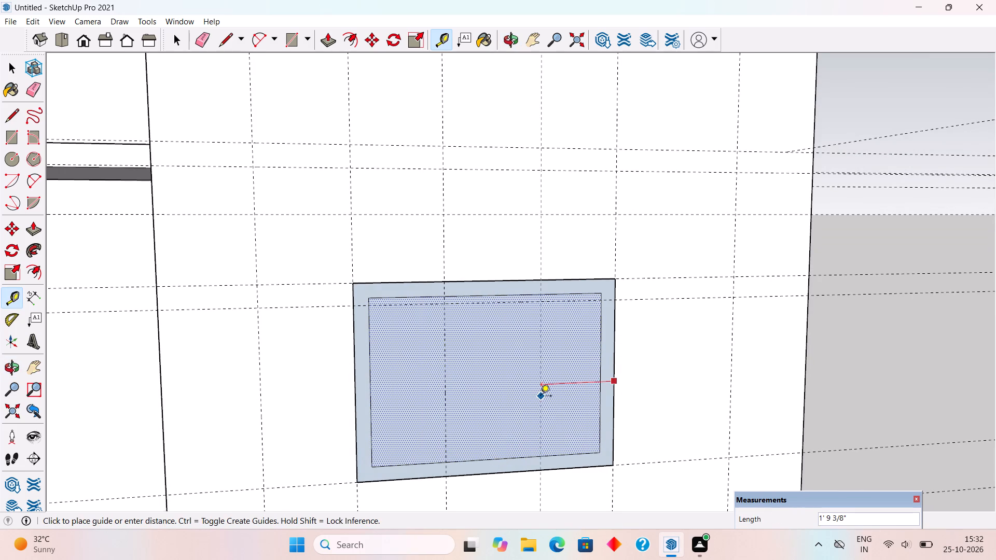
{"action": "type", "text": "2'"}
{"action": "key", "text": "Return"}
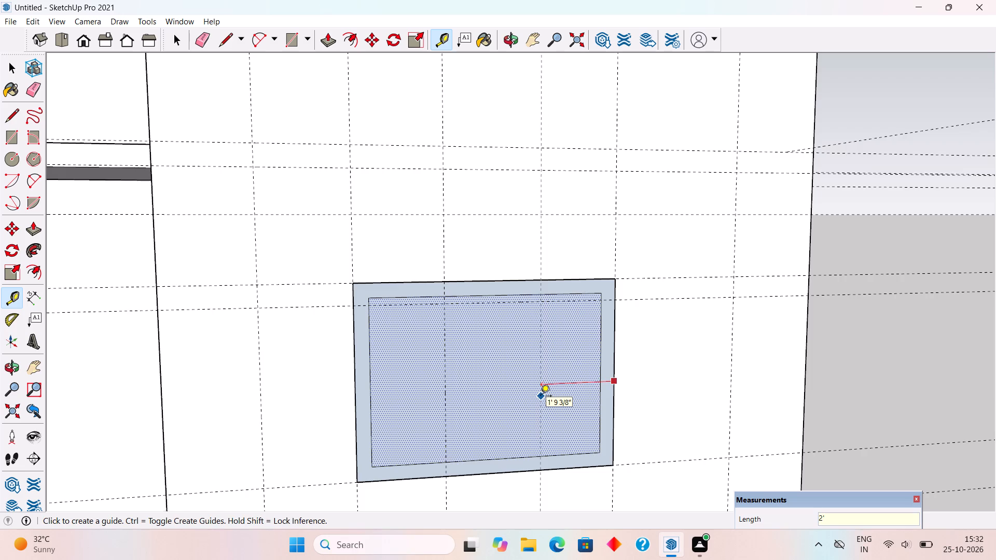
Start another vertical guide from the left 2' guide, offset toward the window frame's left side.
{"action": "scroll", "coordinate": [541, 397], "scroll_direction": "up", "scroll_amount": 1}
{"action": "scroll", "coordinate": [444, 435], "scroll_direction": "up", "scroll_amount": 3}
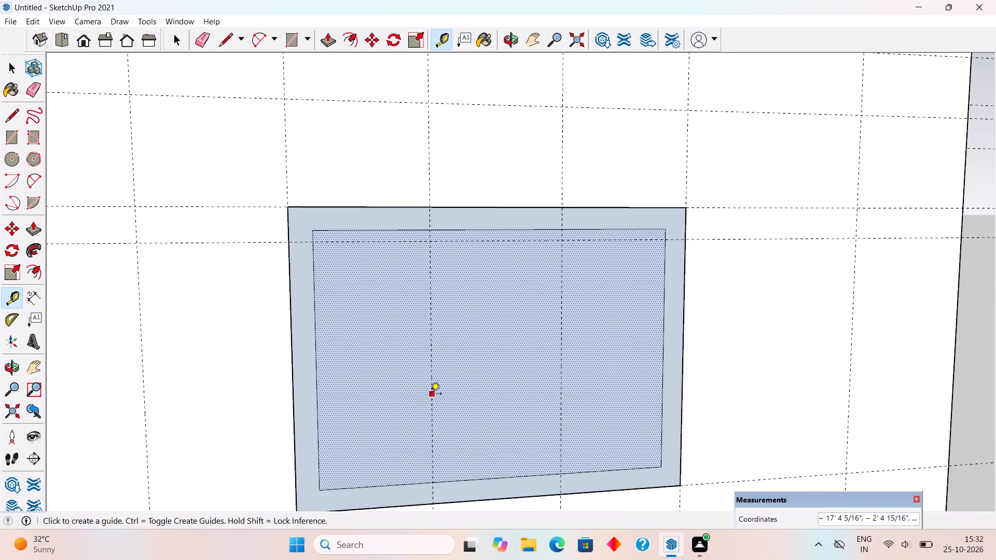
{"action": "left_click", "coordinate": [431, 395]}
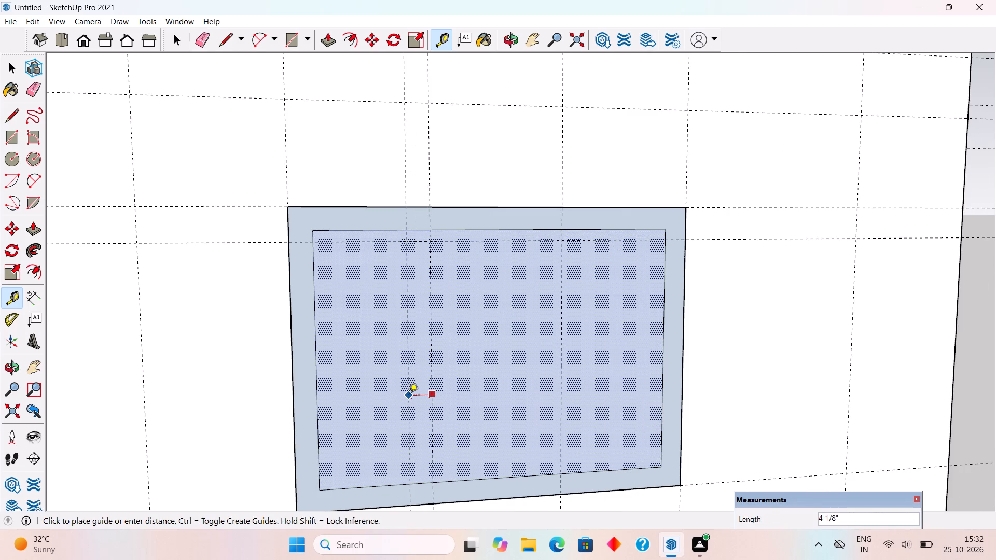
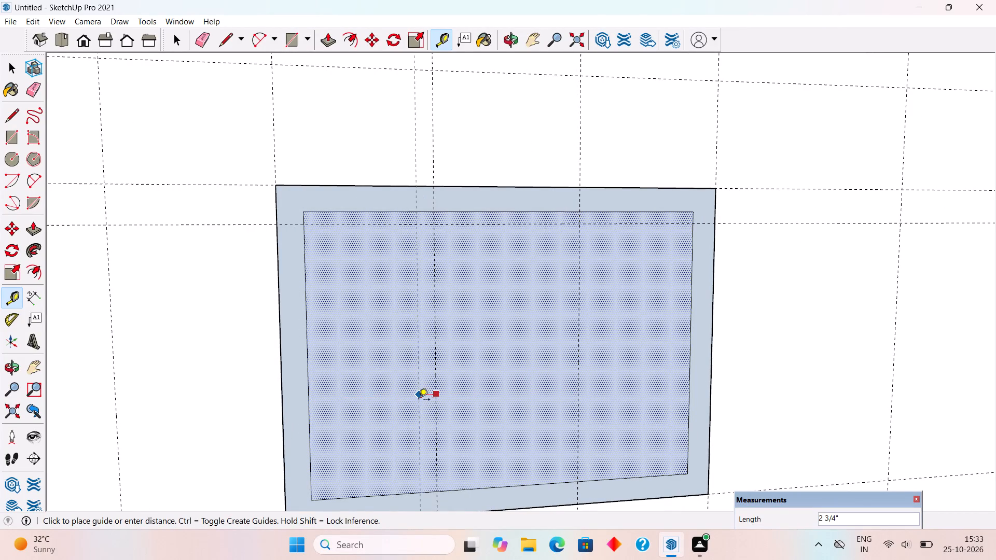
Place vertical guides 1" toward the outer side and 2" toward the centre from the window's left 2' guide.
{"action": "scroll", "coordinate": [421, 400], "scroll_direction": "up", "scroll_amount": 3}
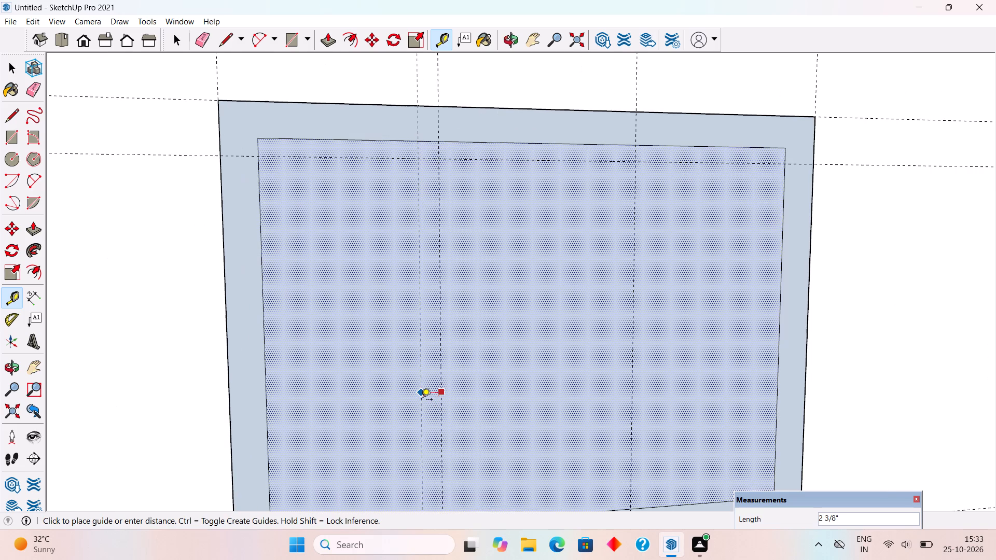
{"action": "type", "text": "1\""}
{"action": "key", "text": "Return"}
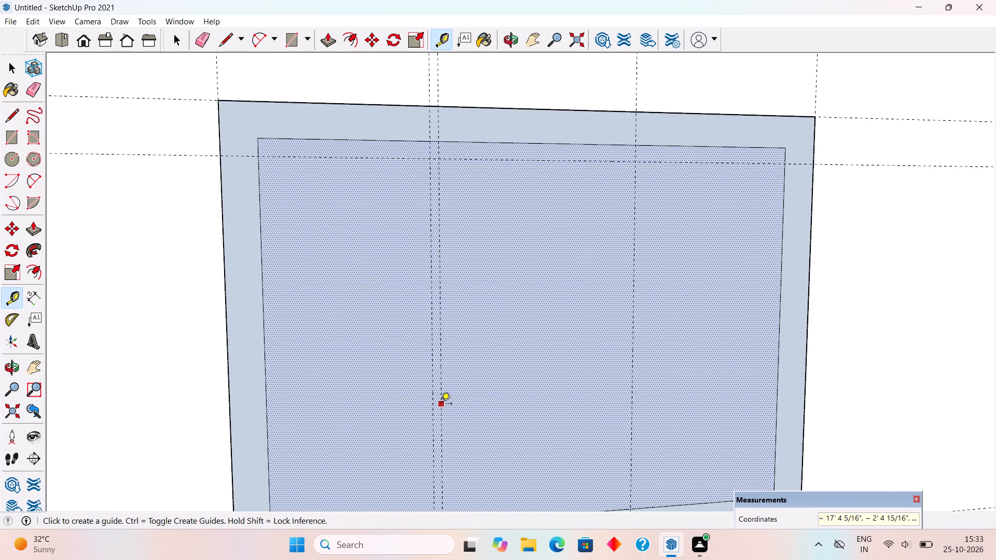
{"action": "left_click", "coordinate": [441, 404]}
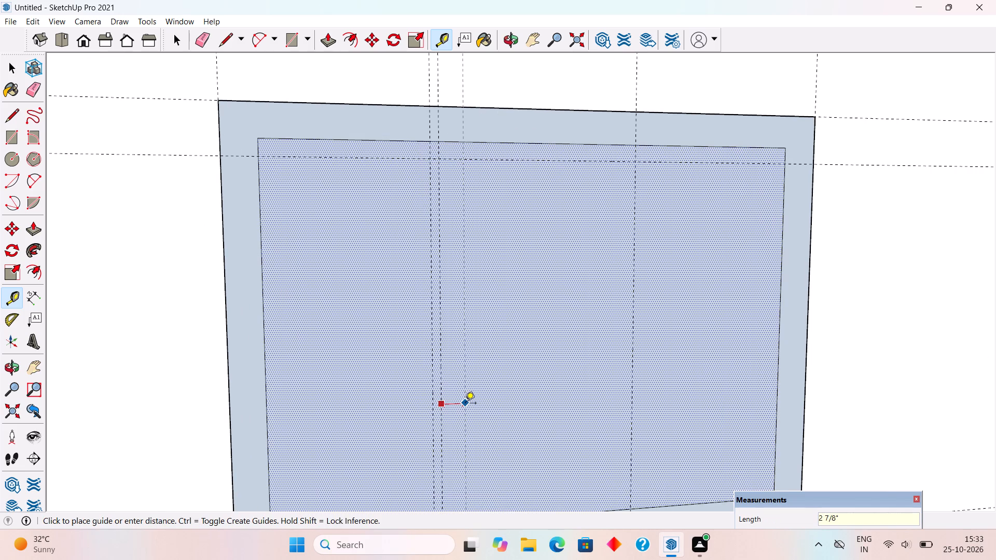
{"action": "type", "text": "2\""}
{"action": "key", "text": "Return"}
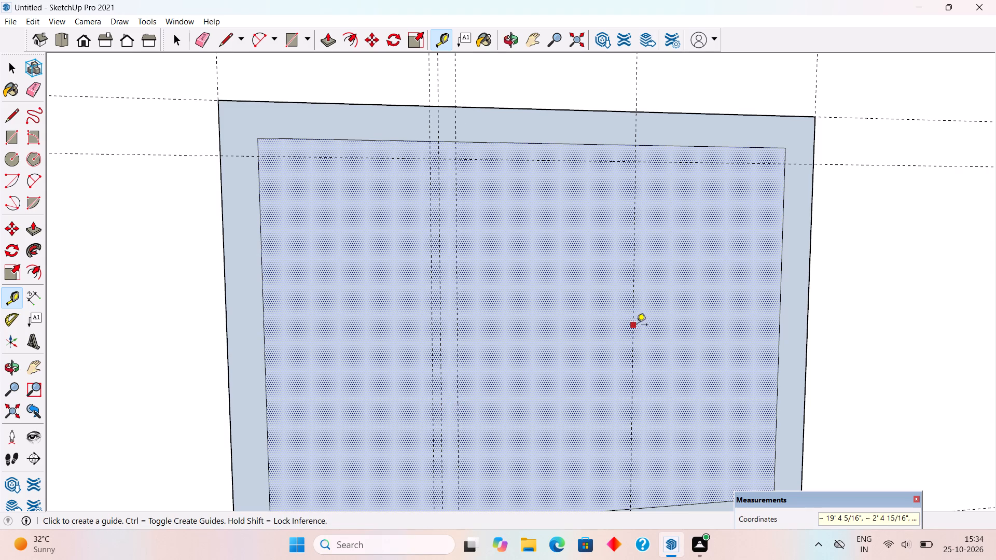
Place vertical guides 2" toward the centre and 1" toward the outer side from the window's right 2' guide.
{"action": "left_click", "coordinate": [637, 326]}
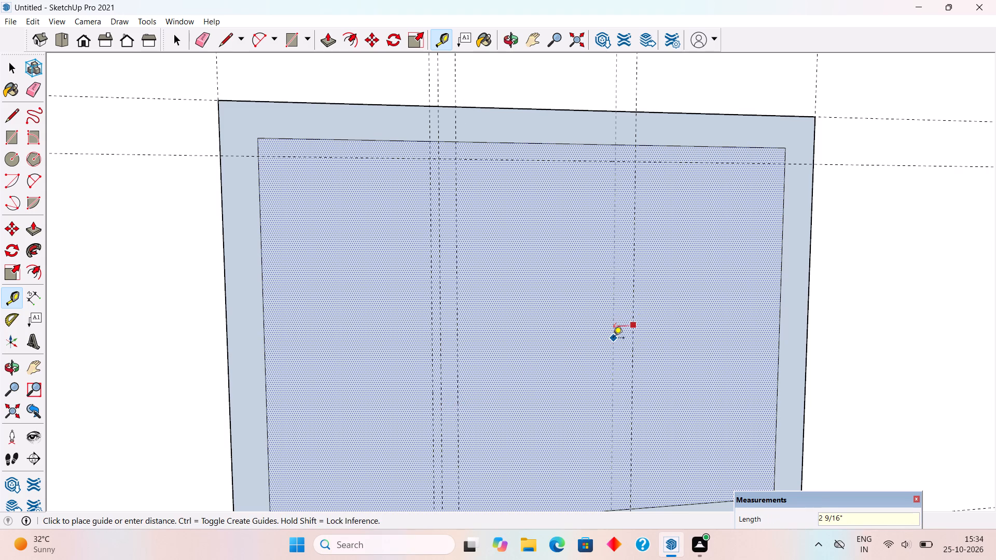
{"action": "type", "text": "2\""}
{"action": "key", "text": "Return"}
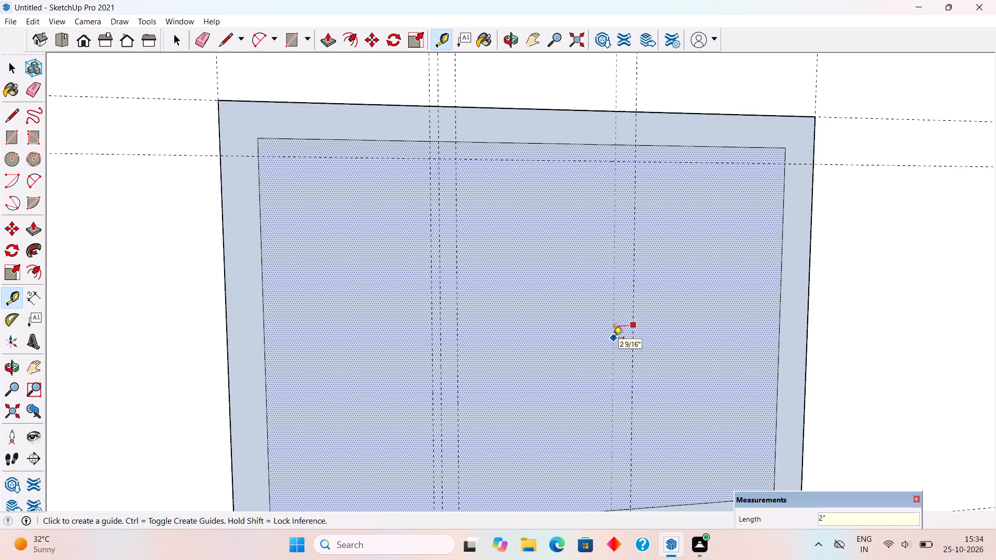
{"action": "left_click", "coordinate": [631, 352]}
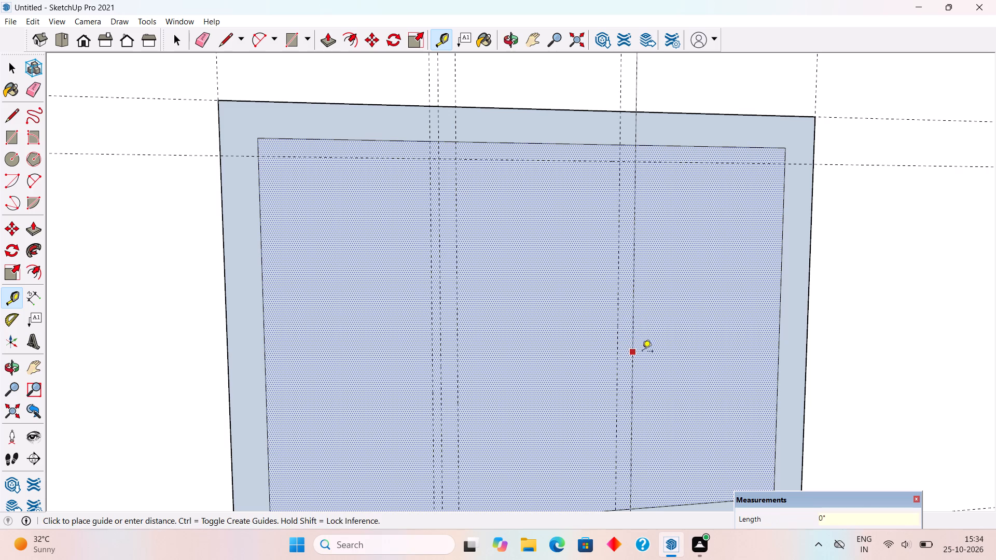
{"action": "type", "text": "1\""}
{"action": "key", "text": "Return"}
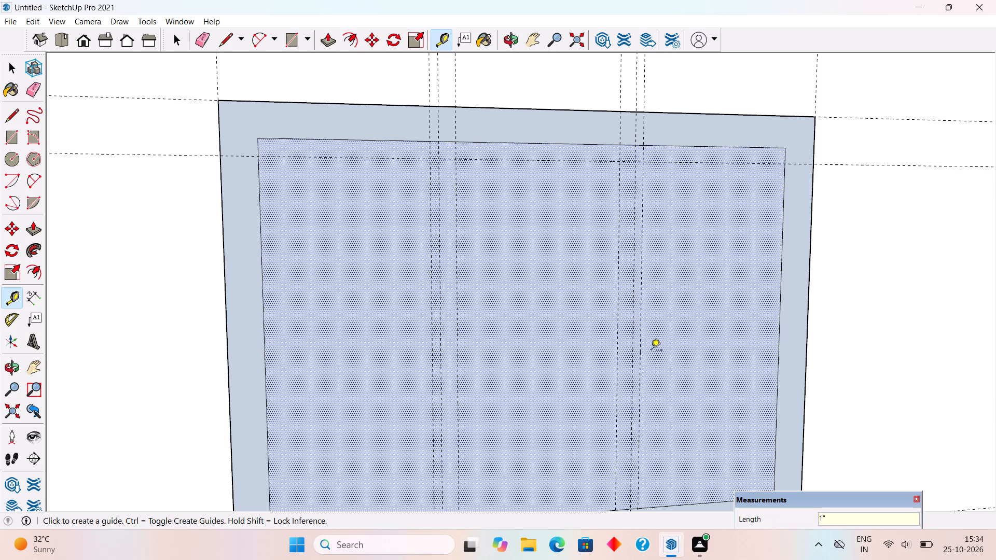
{"action": "key", "text": "space"}
Draw the right mullion's two 3' 10" vertical edges along its outermost guides, between the inner frame's top and bottom edges.
{"action": "type", "text": "l"}
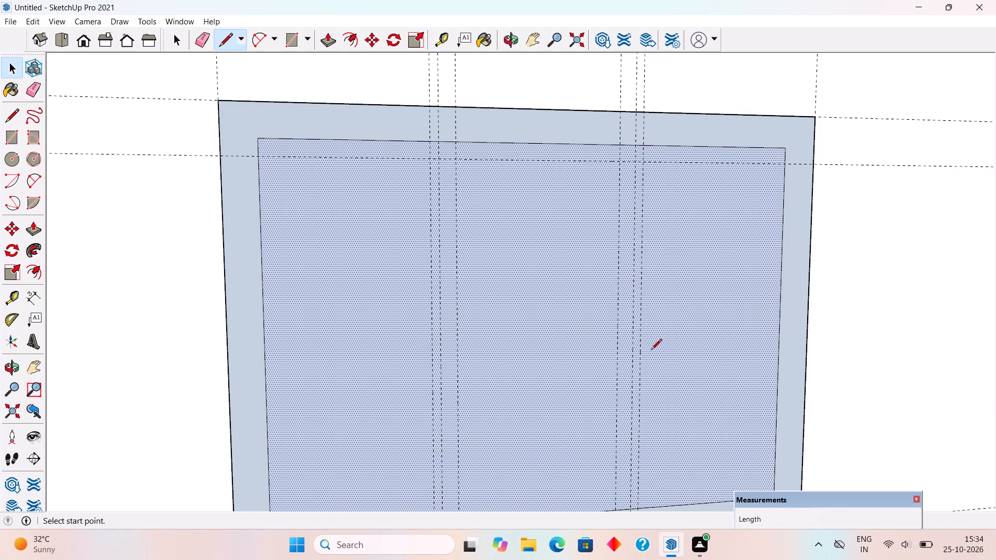
{"action": "left_click", "coordinate": [646, 145]}
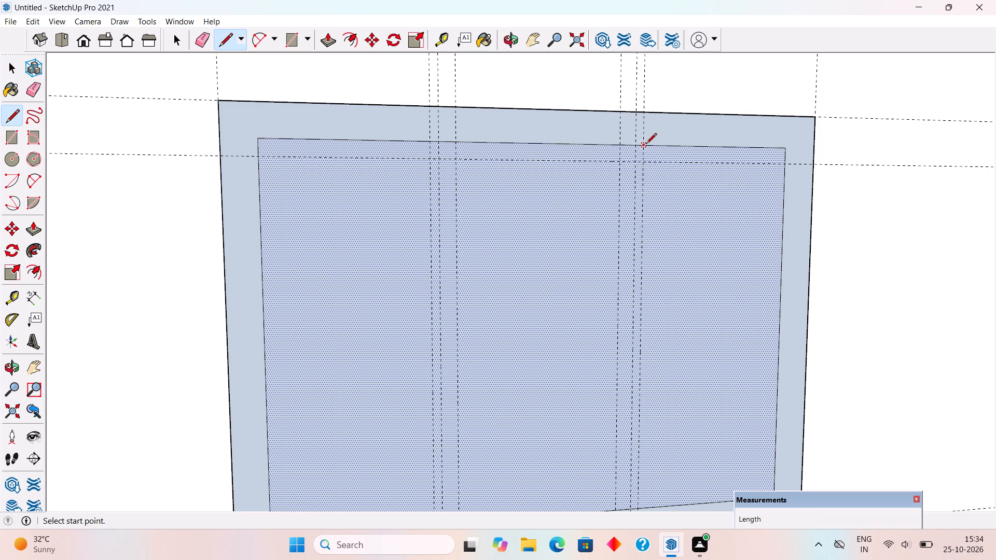
{"action": "scroll", "coordinate": [651, 199], "scroll_direction": "down", "scroll_amount": 3}
{"action": "scroll", "coordinate": [632, 460], "scroll_direction": "up", "scroll_amount": 4}
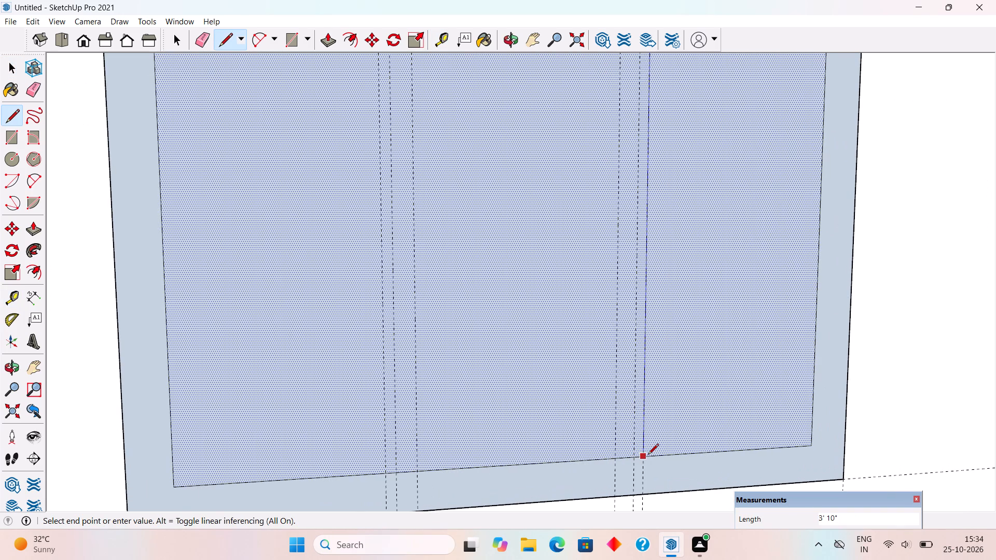
{"action": "left_click", "coordinate": [644, 455]}
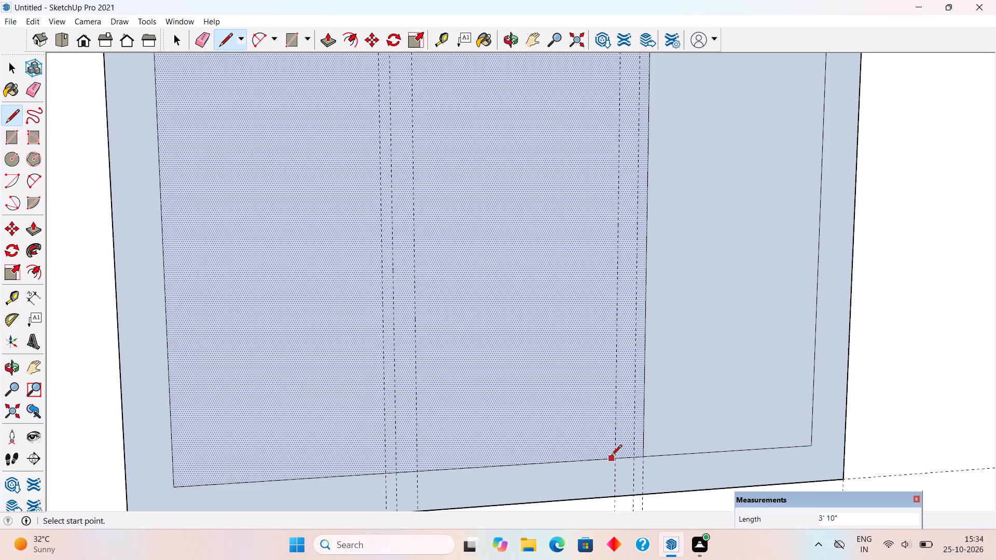
{"action": "left_click", "coordinate": [616, 458]}
{"action": "scroll", "coordinate": [614, 430], "scroll_direction": "down", "scroll_amount": 7}
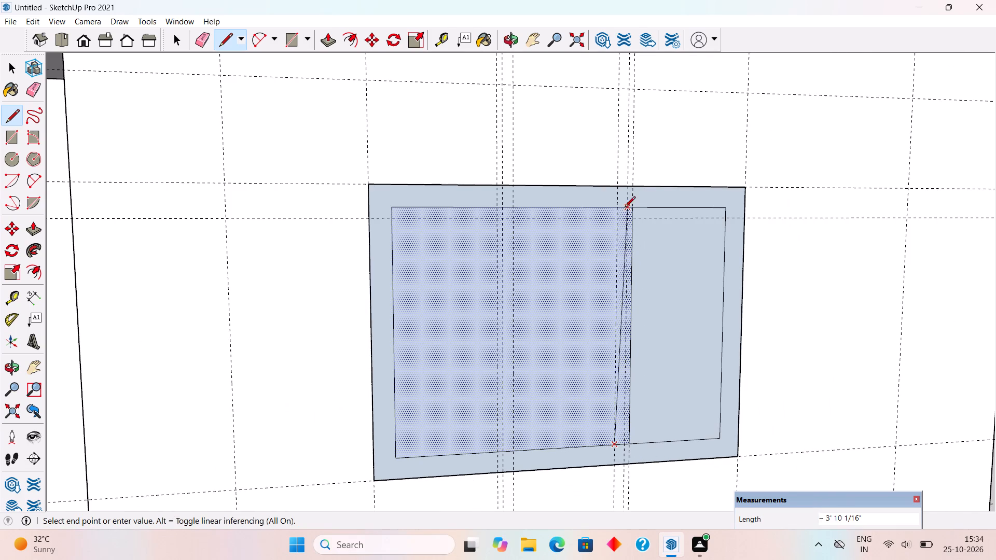
{"action": "left_click", "coordinate": [615, 206]}
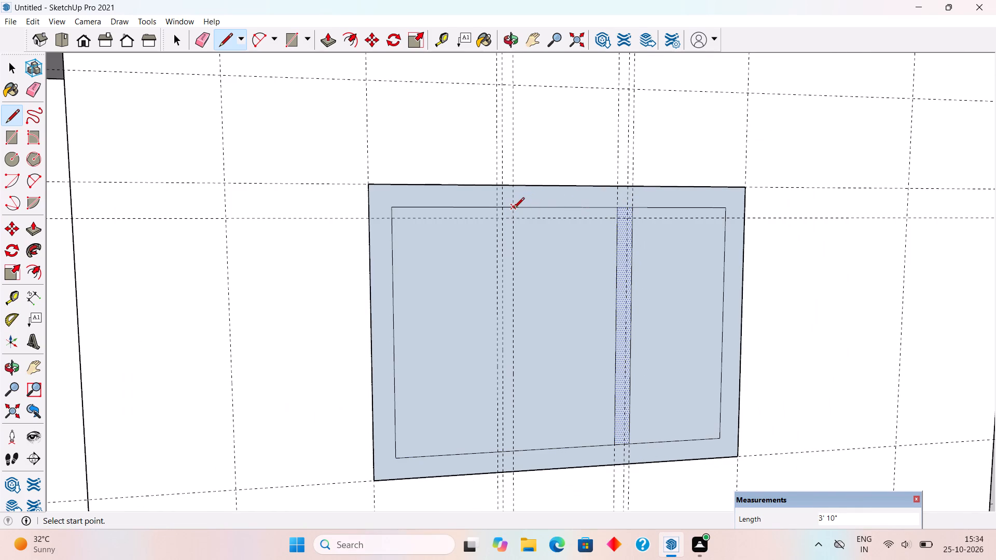
Draw the left mullion's two 3' 10" vertical edges along its outermost guides, between the inner frame's top and bottom edges.
{"action": "left_click", "coordinate": [514, 207]}
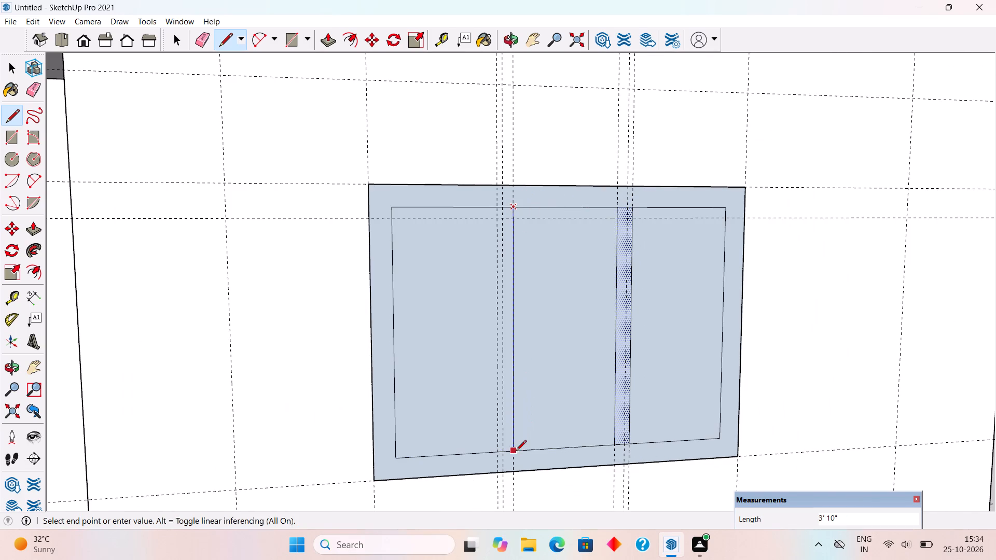
{"action": "left_click", "coordinate": [514, 449]}
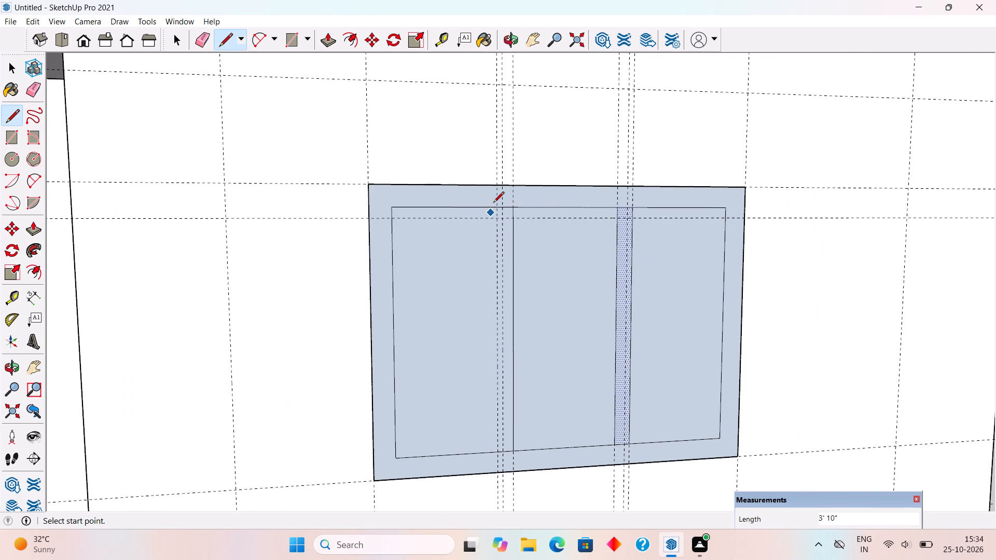
{"action": "left_click", "coordinate": [497, 208]}
{"action": "left_click", "coordinate": [494, 452]}
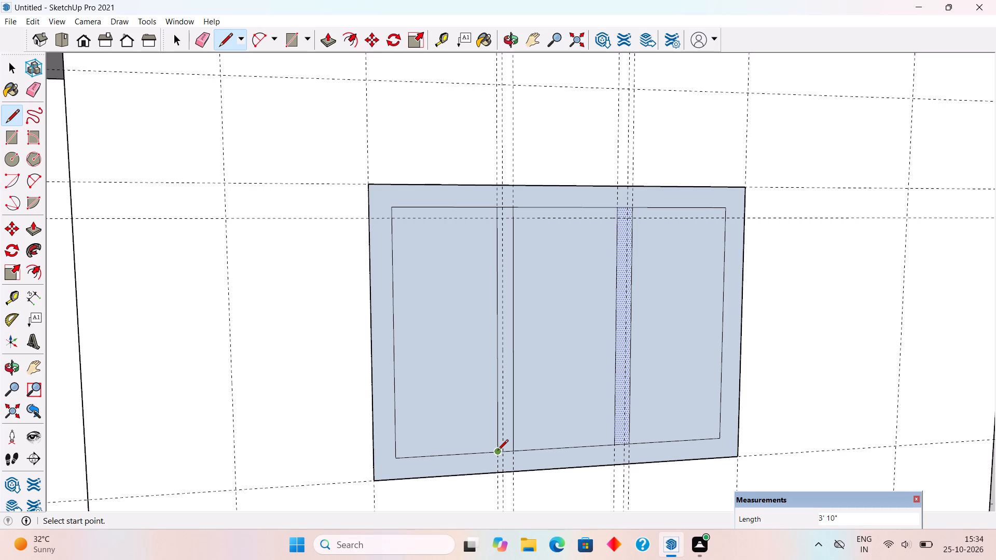
Delete the three pane faces between the frame and the two mullions.
{"action": "key", "text": "space"}
{"action": "left_click", "coordinate": [474, 424]}
{"action": "key", "text": "Delete"}
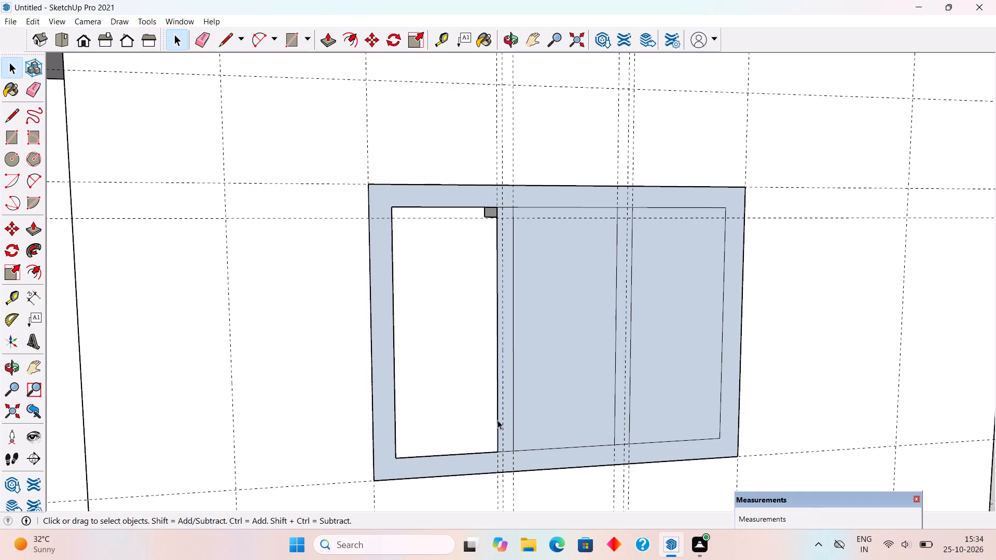
{"action": "left_click", "coordinate": [551, 419]}
{"action": "key", "text": "Delete"}
{"action": "left_click", "coordinate": [652, 388]}
{"action": "key", "text": "Delete"}
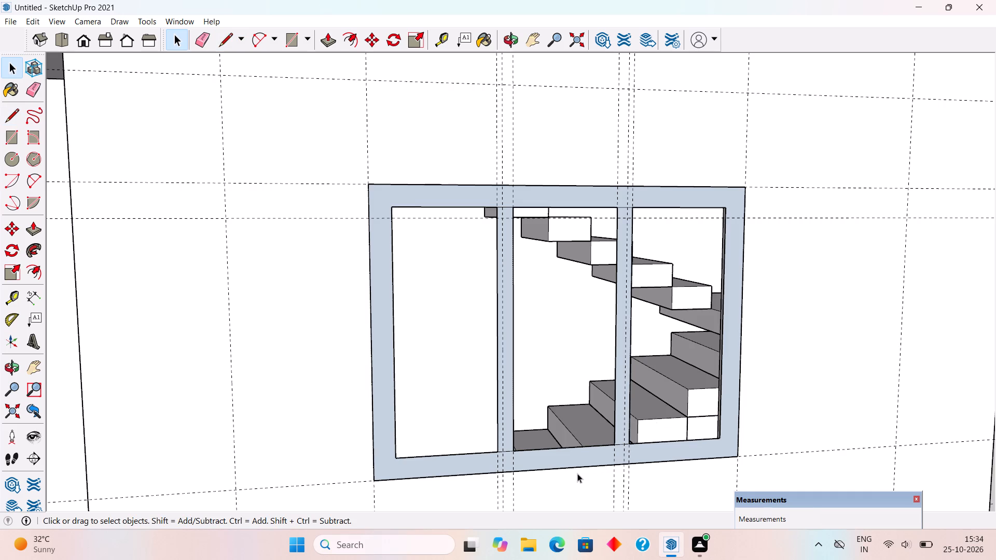
Erase the short edge segments at the top and bottom of both mullions, merging them with the frame.
{"action": "key", "text": "e"}
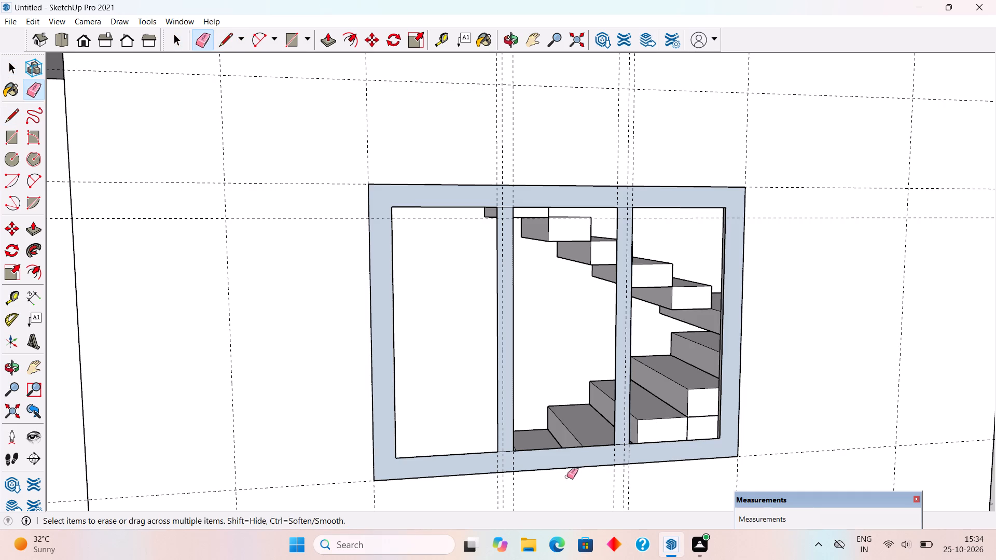
{"action": "left_click", "coordinate": [505, 452]}
{"action": "left_click", "coordinate": [506, 206]}
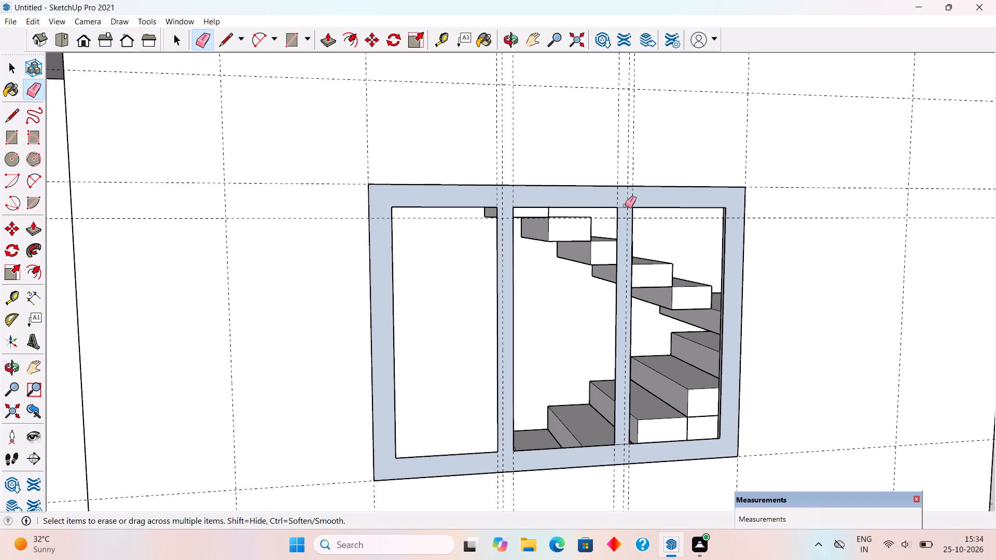
{"action": "left_click", "coordinate": [625, 207]}
{"action": "left_click", "coordinate": [621, 444]}
{"action": "key", "text": "space"}
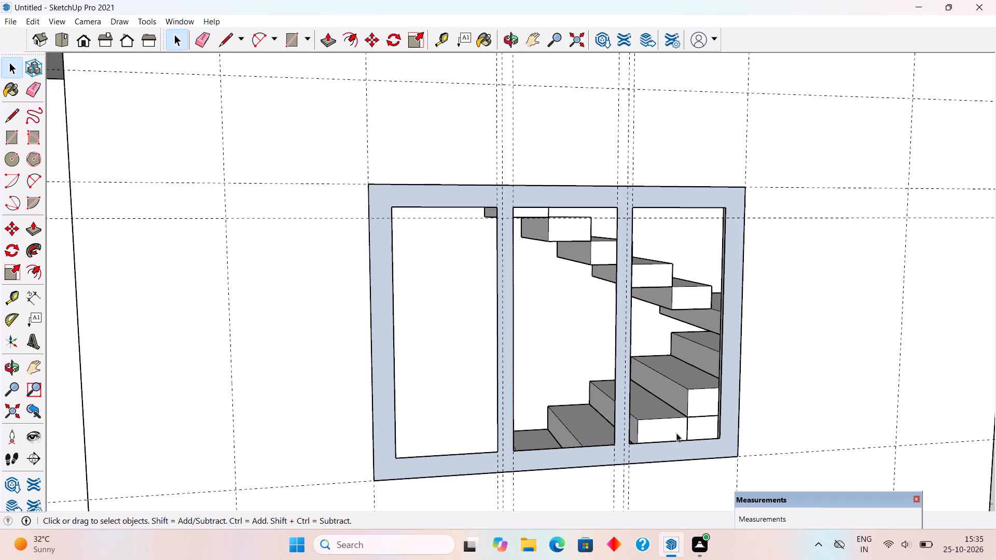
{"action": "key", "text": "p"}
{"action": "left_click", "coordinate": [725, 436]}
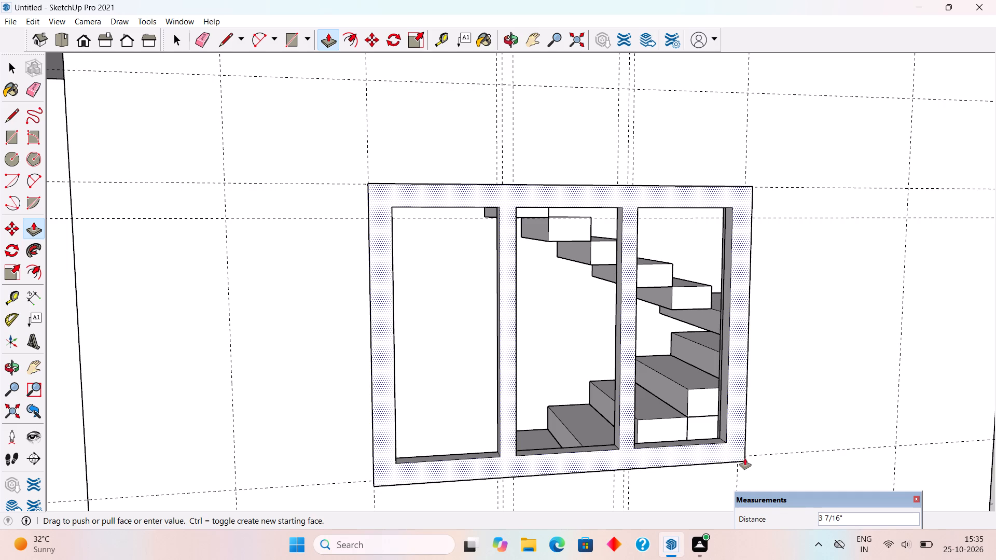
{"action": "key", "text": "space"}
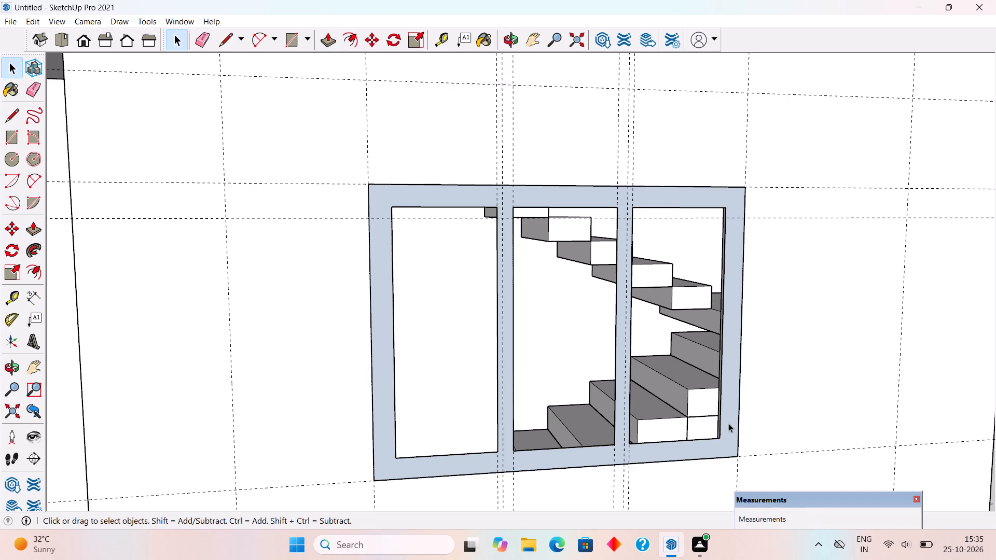
Extrude the window frame and mullion face 4" outward.
{"action": "key", "text": "p"}
{"action": "left_click", "coordinate": [728, 417]}
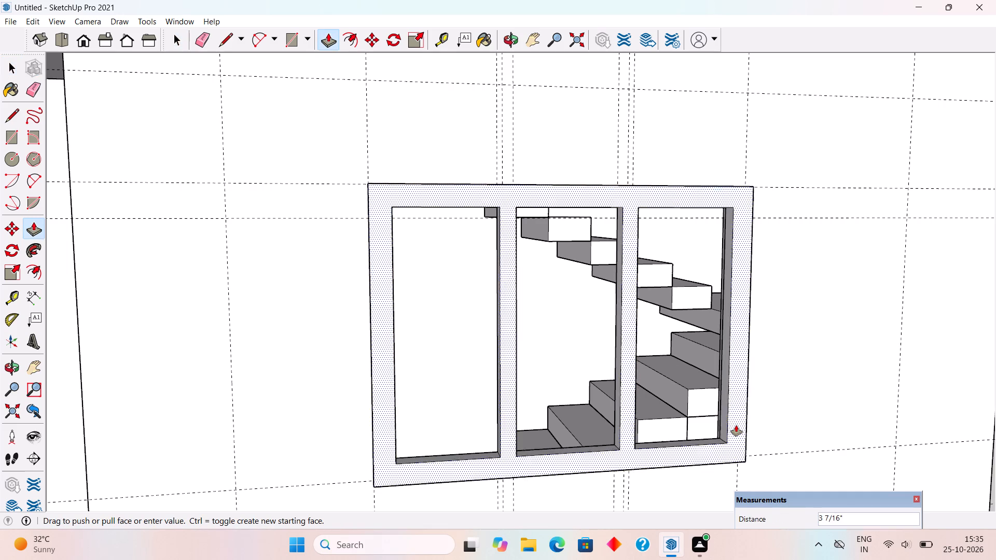
{"action": "key", "text": "4"}
{"action": "key", "text": "shift+quotedbl"}
{"action": "key", "text": "Return"}
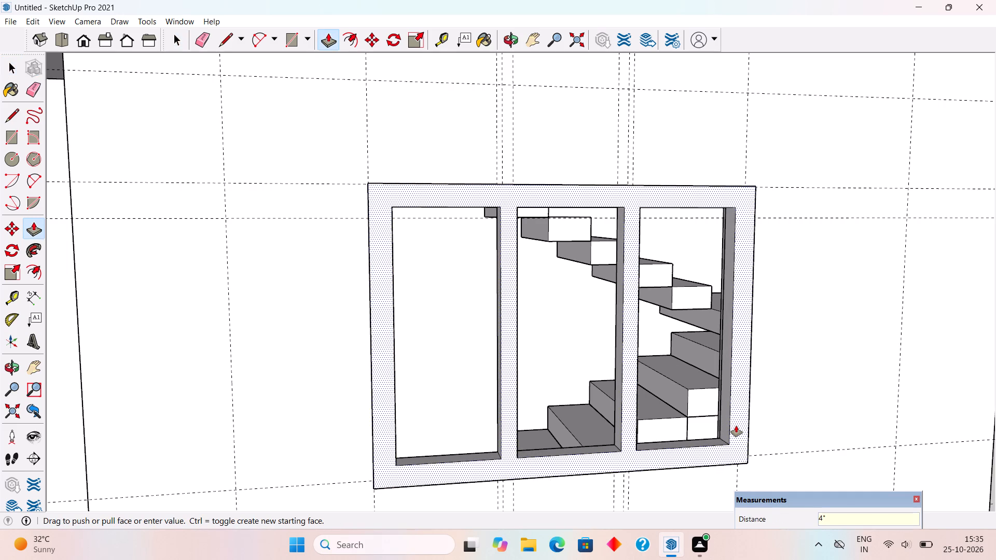
Make the whole extruded window frame into a group.
{"action": "key", "text": "space"}
{"action": "triple_click", "coordinate": [736, 426]}
{"action": "right_click", "coordinate": [736, 426]}
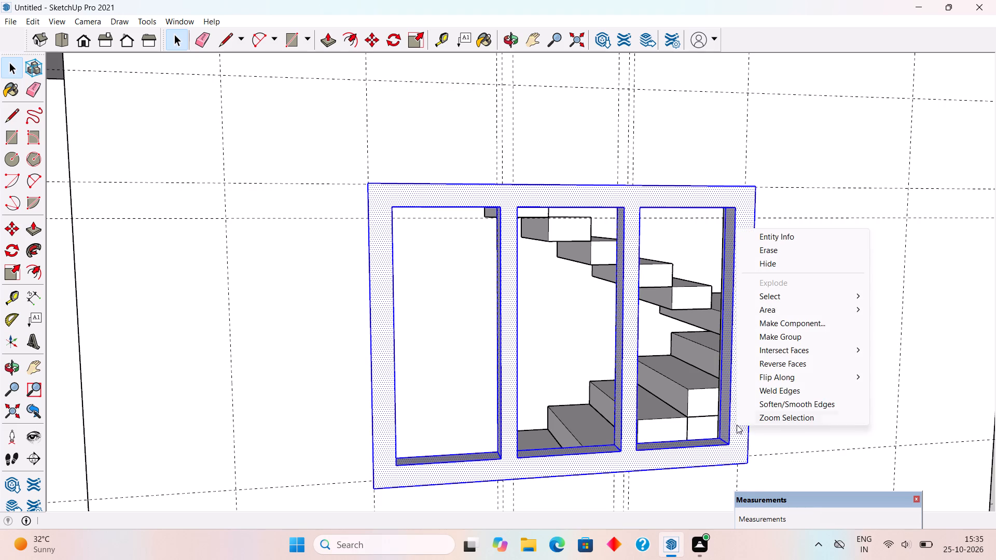
{"action": "left_click", "coordinate": [772, 338]}
Open the window frame group for editing and push its front face back 1".
{"action": "triple_click", "coordinate": [743, 351]}
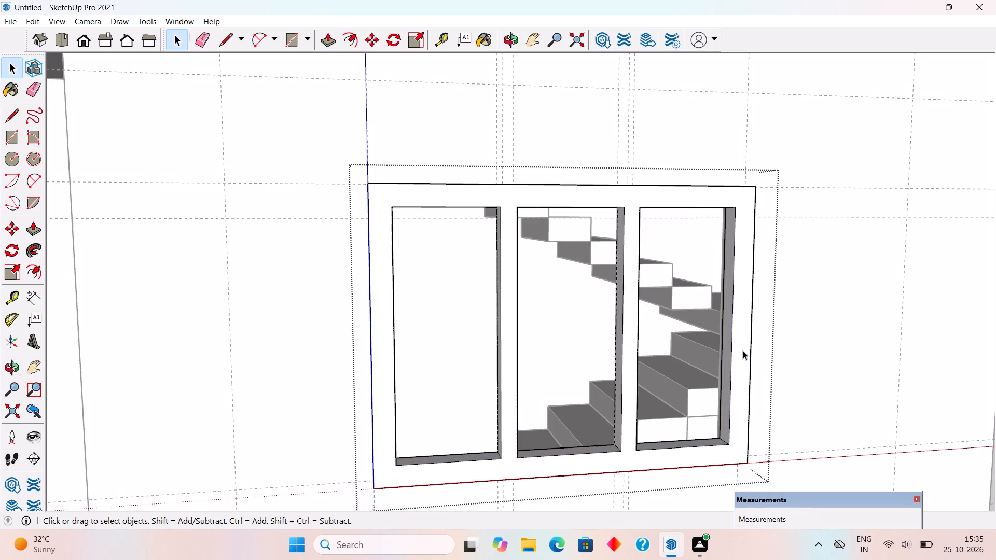
{"action": "scroll", "coordinate": [743, 351], "scroll_direction": "up", "scroll_amount": 4}
{"action": "key", "text": "p"}
{"action": "left_click", "coordinate": [743, 351]}
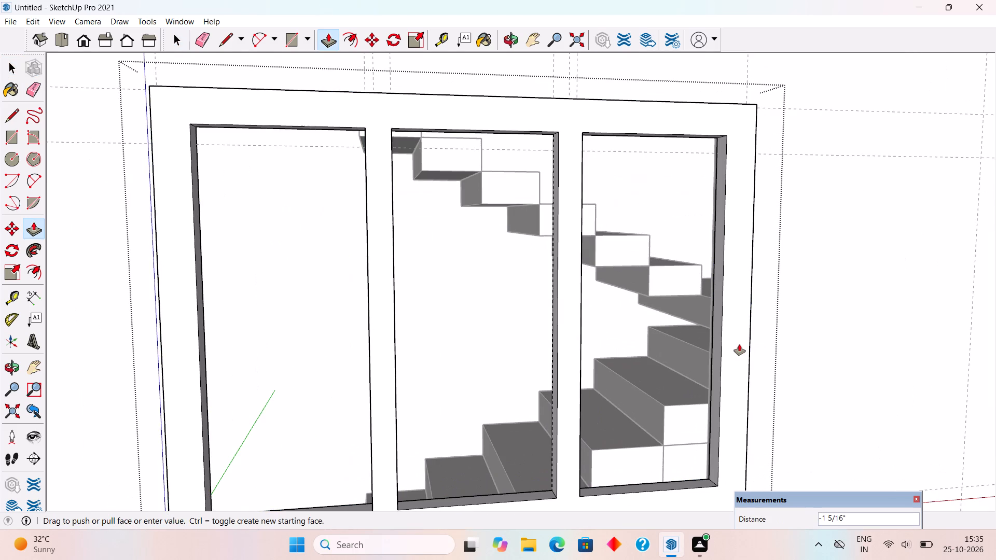
{"action": "key", "text": "2"}
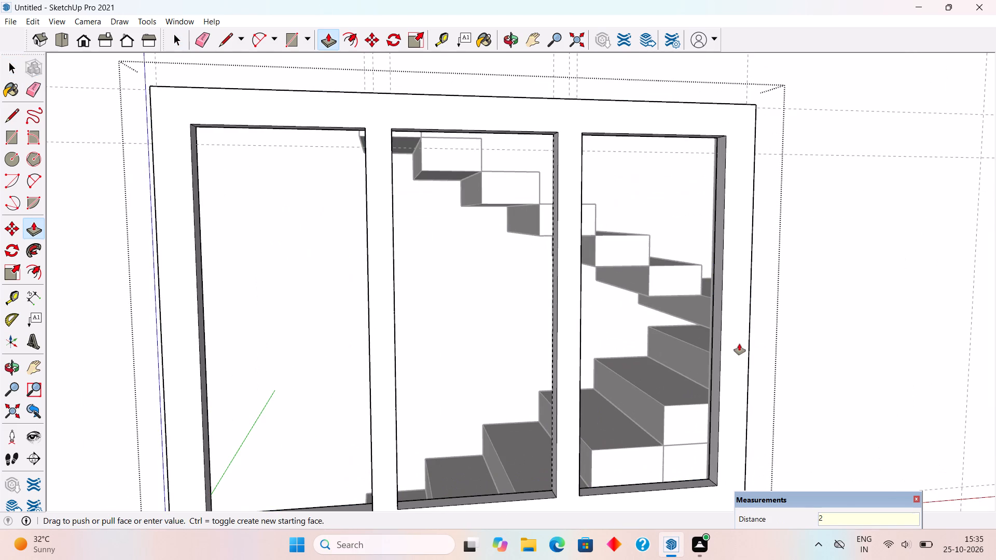
{"action": "key", "text": "BackSpace"}
{"action": "type", "text": "1\""}
{"action": "key", "text": "Return"}
Finish editing the window frame group and close it.
{"action": "scroll", "coordinate": [739, 343], "scroll_direction": "down", "scroll_amount": 6}
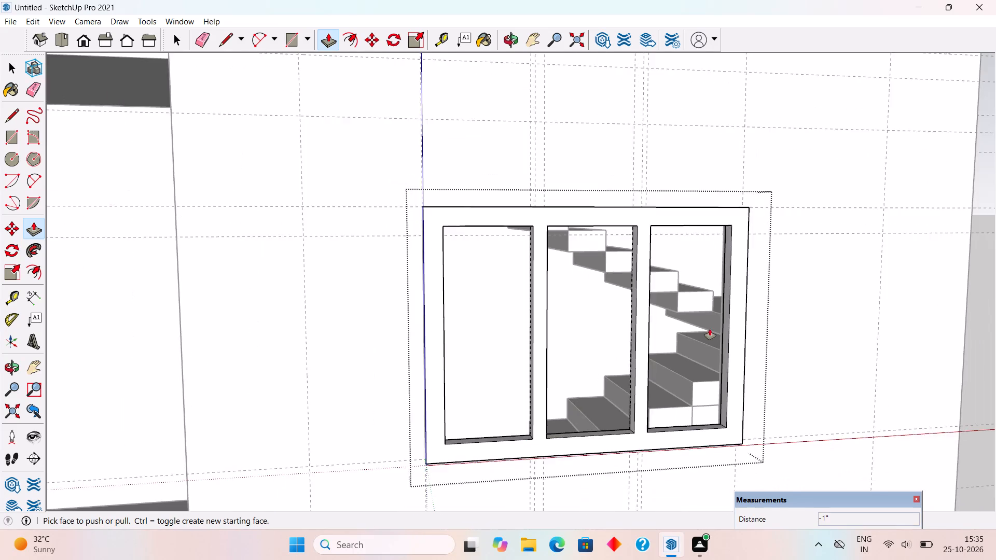
{"action": "middle_click_drag", "start_coordinate": [720, 342], "coordinate": [864, 400]}
{"action": "key", "text": "space"}
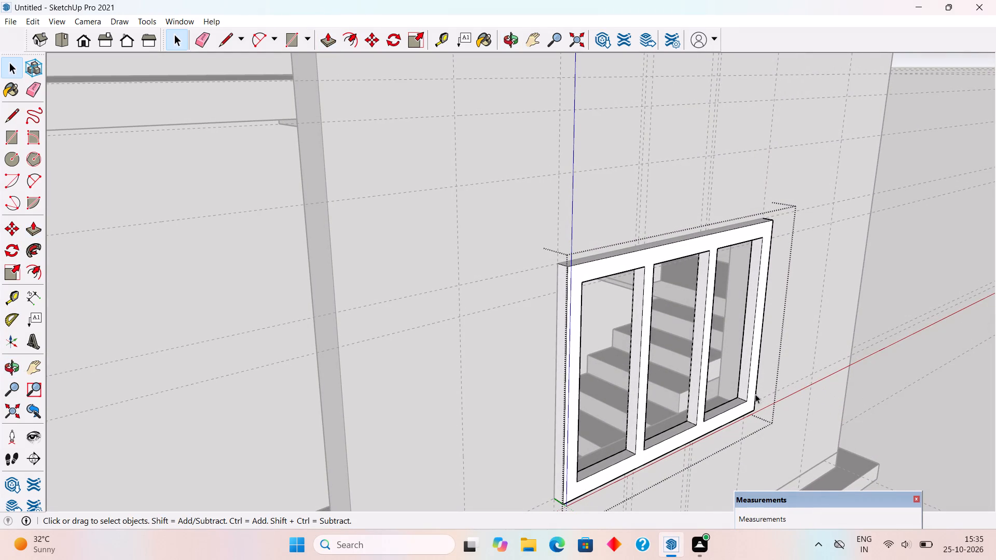
{"action": "left_click", "coordinate": [872, 300]}
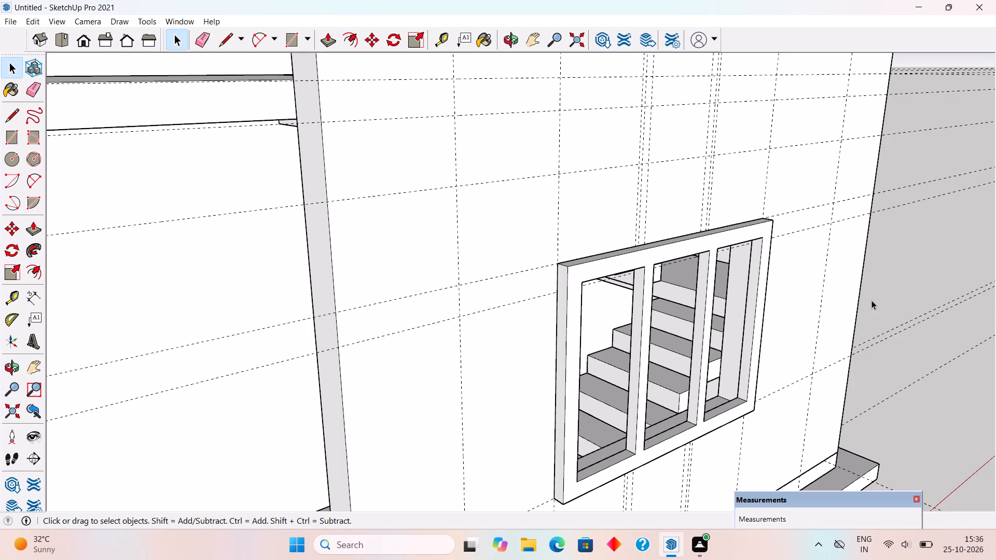
Move the window frame group 3" into the opening by its lower corner, setting its front flush with the outer wall face.
{"action": "scroll", "coordinate": [757, 284], "scroll_direction": "down", "scroll_amount": 3}
{"action": "scroll", "coordinate": [599, 478], "scroll_direction": "up", "scroll_amount": 6}
{"action": "scroll", "coordinate": [626, 421], "scroll_direction": "up", "scroll_amount": 1}
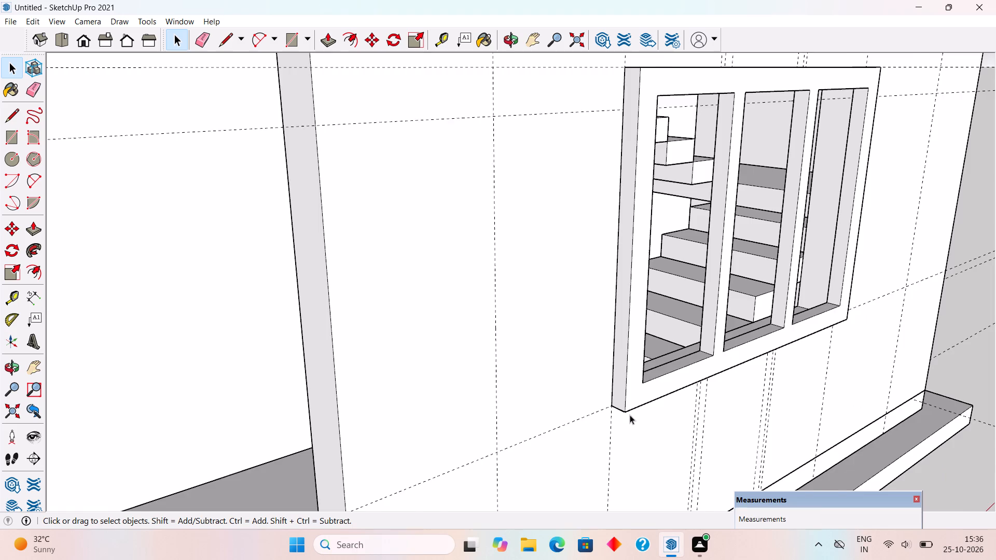
{"action": "scroll", "coordinate": [630, 415], "scroll_direction": "up", "scroll_amount": 3}
{"action": "left_click", "coordinate": [653, 360]}
{"action": "scroll", "coordinate": [995, 268], "scroll_direction": "up", "scroll_amount": 3}
{"action": "scroll", "coordinate": [905, 284], "scroll_direction": "up", "scroll_amount": 5}
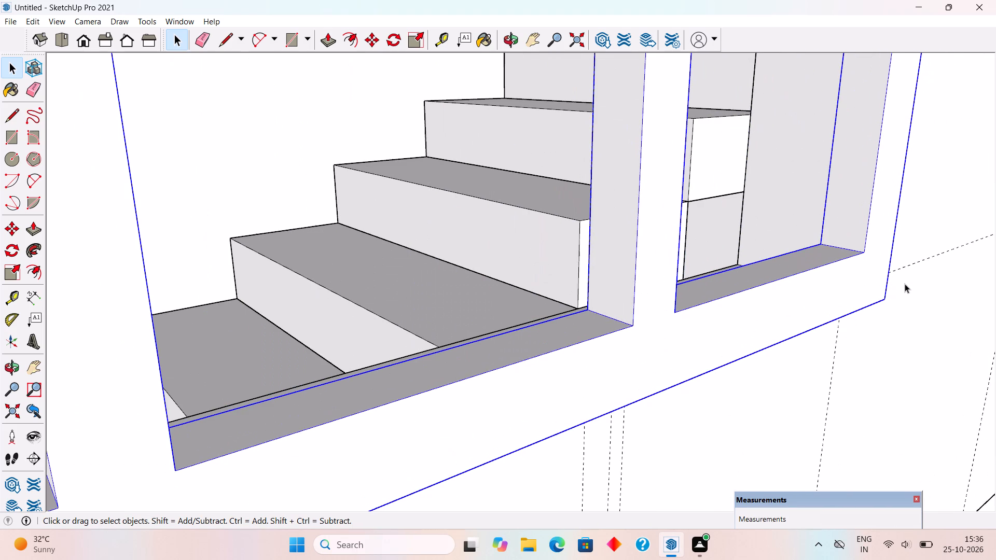
{"action": "key", "text": "m"}
{"action": "left_click", "coordinate": [888, 298]}
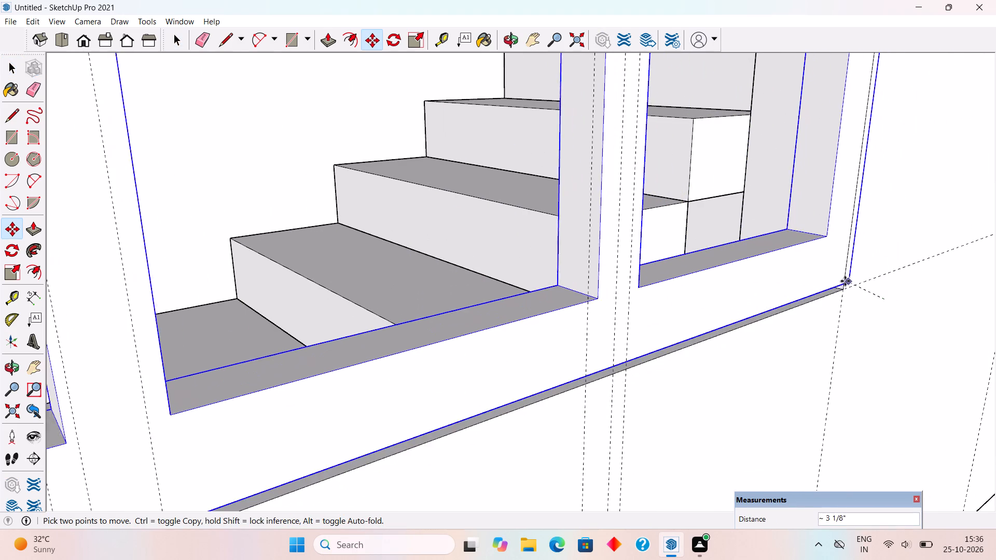
{"action": "left_click", "coordinate": [840, 287]}
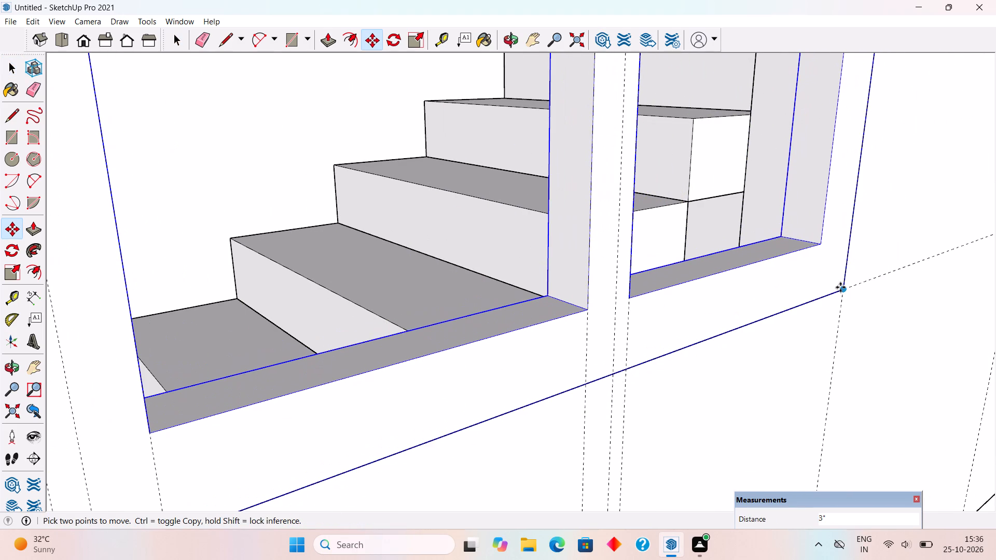
{"action": "key", "text": "space"}
{"action": "scroll", "coordinate": [840, 287], "scroll_direction": "down", "scroll_amount": 9}
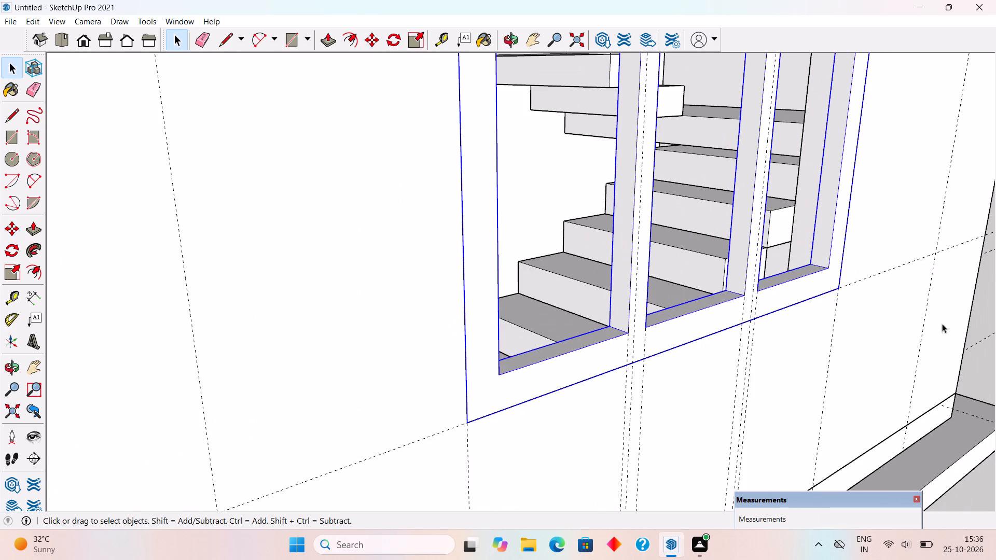
{"action": "left_click", "coordinate": [974, 331]}
Move the window frame group a further 1" inward, recessing its front from the outer wall face.
{"action": "scroll", "coordinate": [776, 314], "scroll_direction": "down", "scroll_amount": 2}
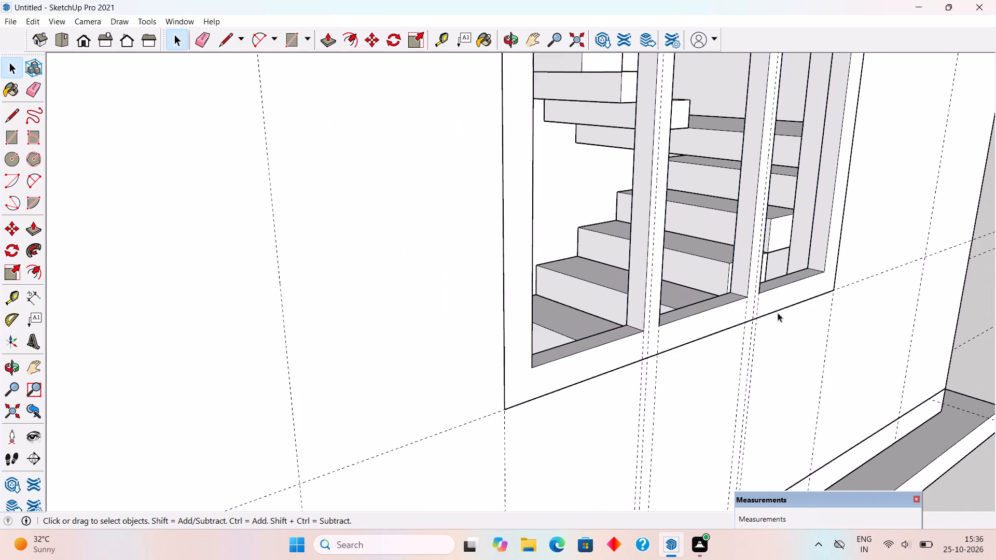
{"action": "scroll", "coordinate": [778, 313], "scroll_direction": "down", "scroll_amount": 1}
{"action": "middle_click_drag", "start_coordinate": [774, 311], "coordinate": [690, 277]}
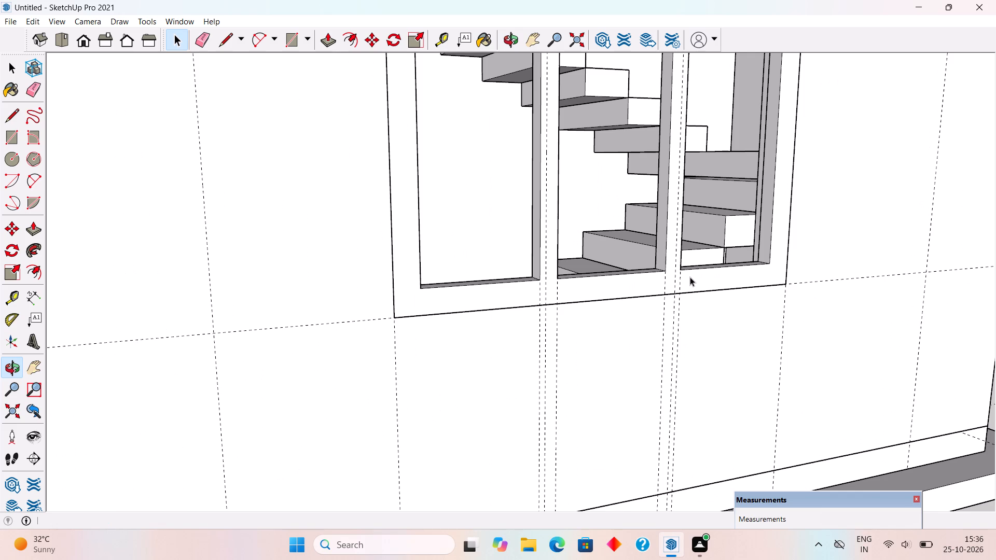
{"action": "scroll", "coordinate": [672, 274], "scroll_direction": "down", "scroll_amount": 8}
{"action": "middle_click_drag", "start_coordinate": [698, 290], "coordinate": [613, 275]}
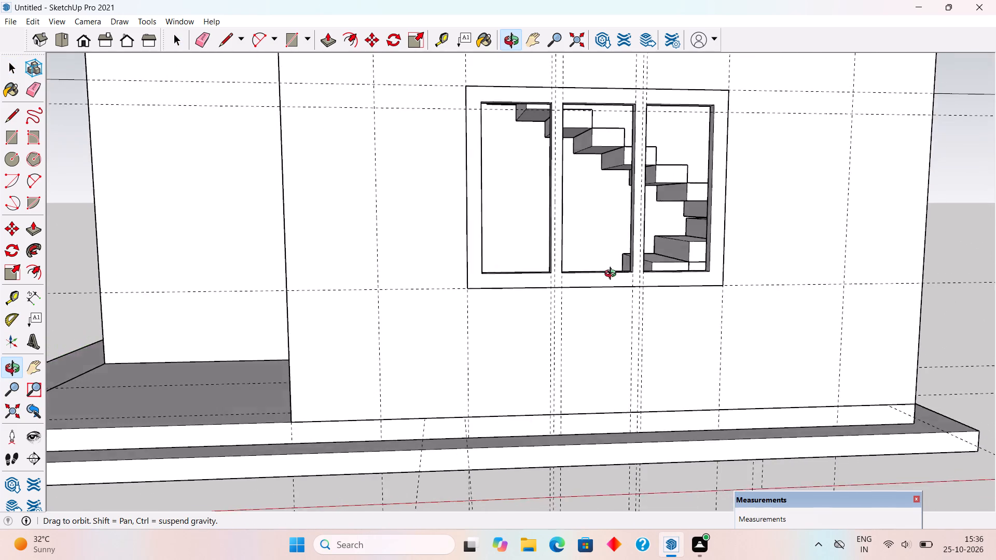
{"action": "middle_click_drag", "start_coordinate": [613, 275], "coordinate": [695, 459]}
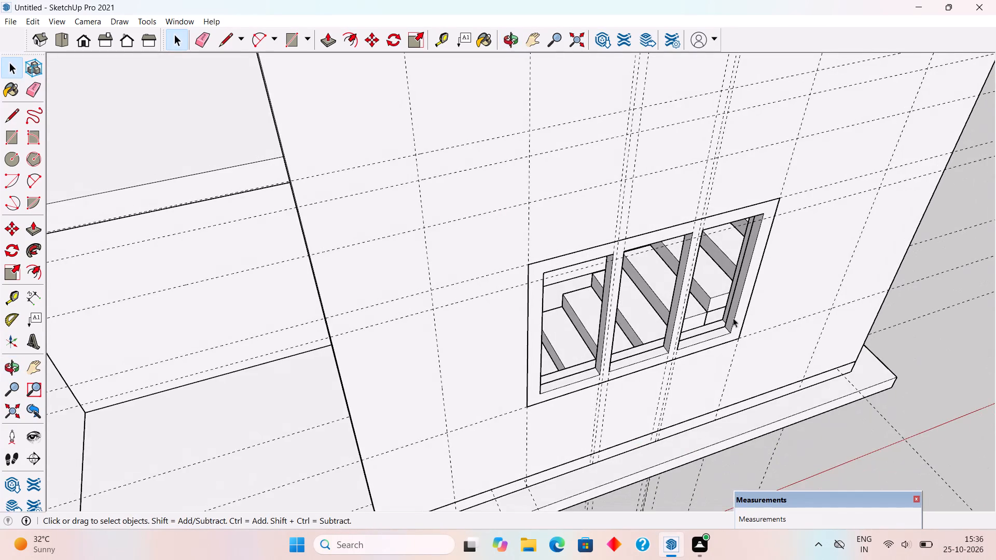
{"action": "scroll", "coordinate": [735, 315], "scroll_direction": "up", "scroll_amount": 9}
{"action": "left_click", "coordinate": [726, 334]}
{"action": "scroll", "coordinate": [732, 338], "scroll_direction": "up", "scroll_amount": 10}
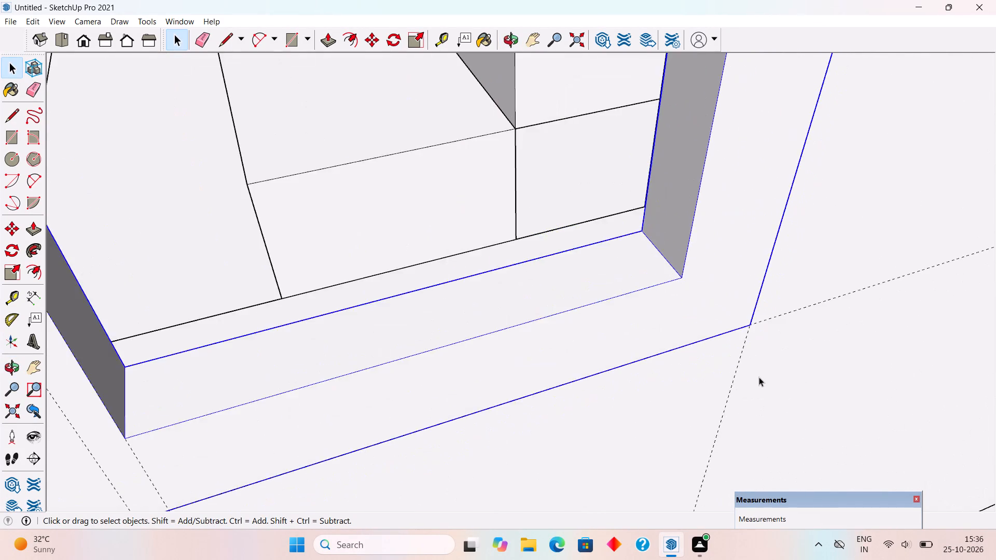
{"action": "scroll", "coordinate": [759, 377], "scroll_direction": "up", "scroll_amount": 5}
{"action": "key", "text": "m"}
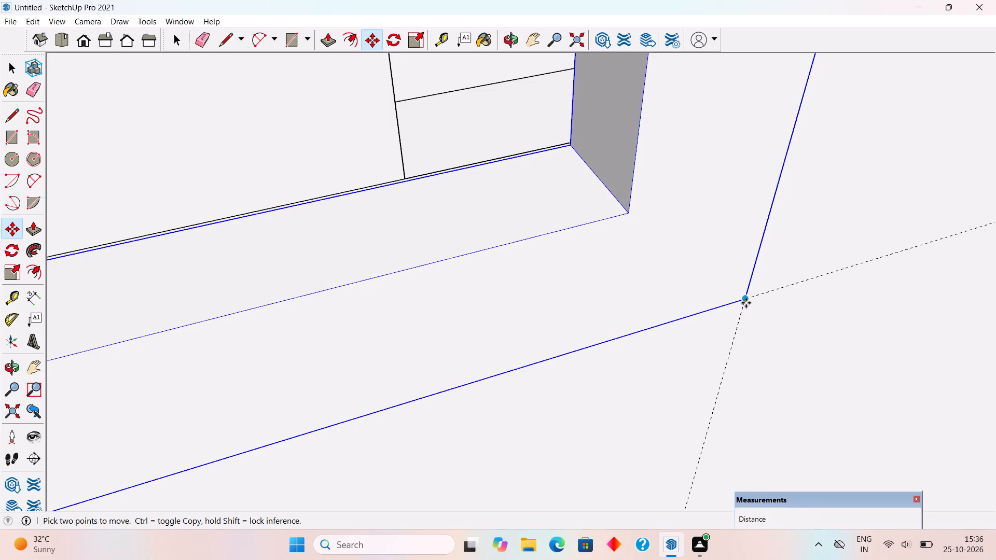
{"action": "scroll", "coordinate": [746, 301], "scroll_direction": "up", "scroll_amount": 4}
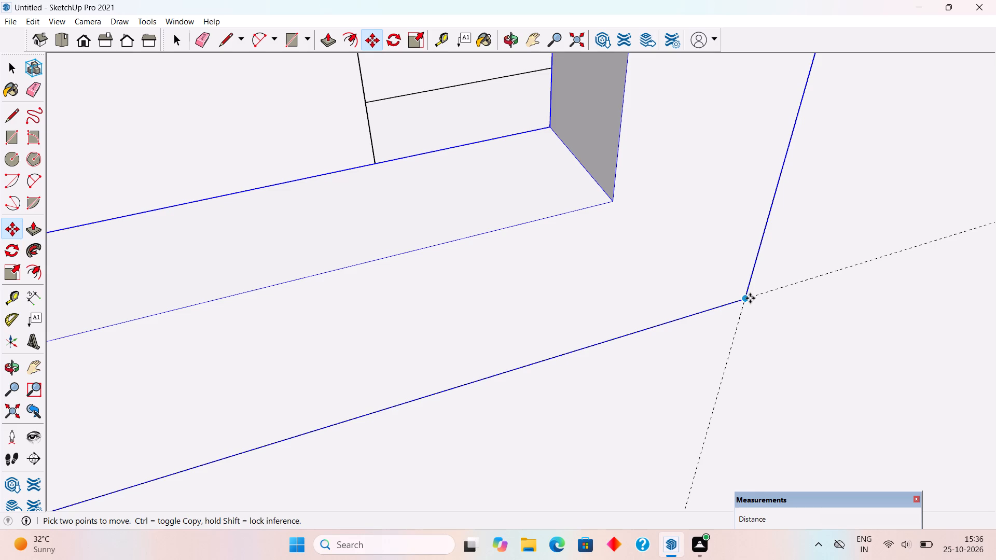
{"action": "left_click", "coordinate": [750, 298]}
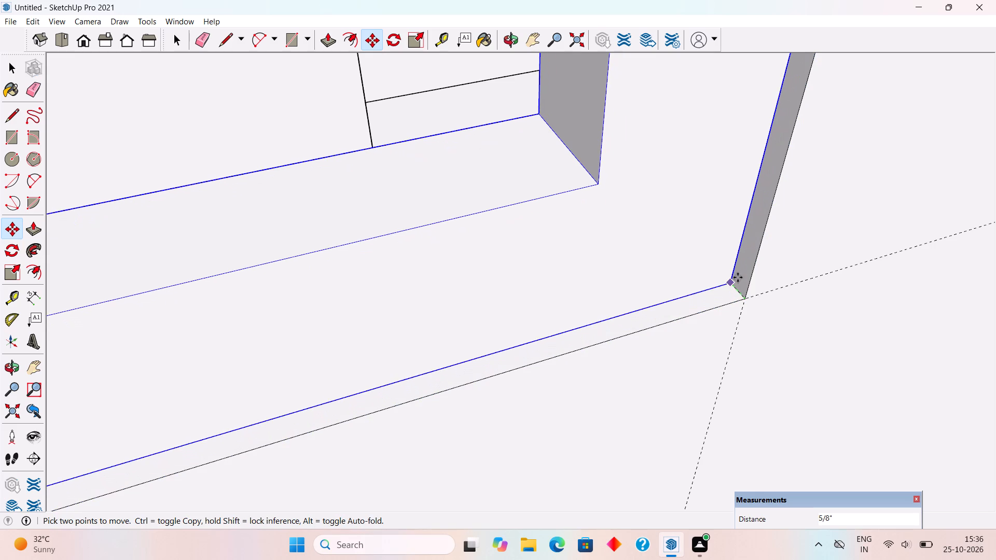
{"action": "type", "text": "1\""}
{"action": "key", "text": "Return"}
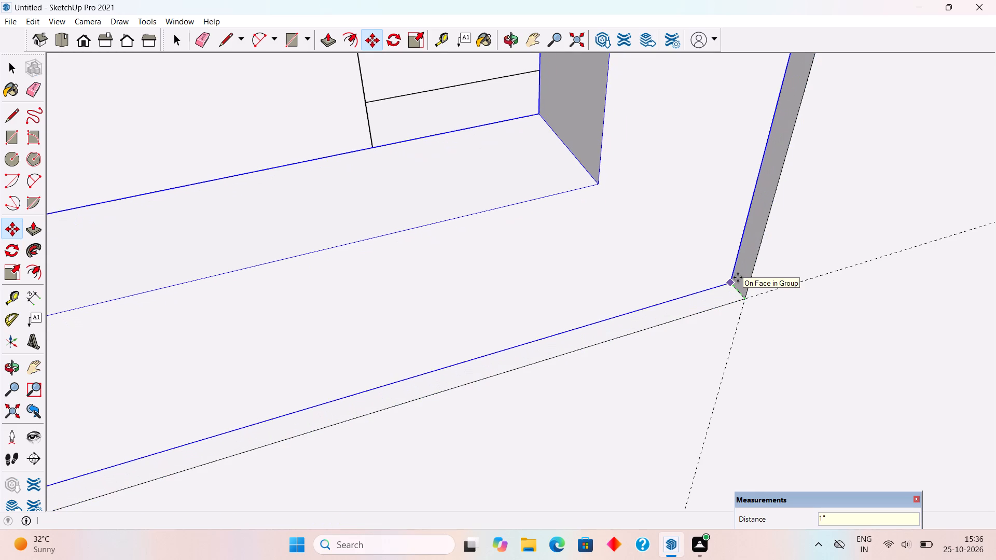
{"action": "key", "text": "space"}
{"action": "scroll", "coordinate": [744, 286], "scroll_direction": "down", "scroll_amount": 20}
{"action": "scroll", "coordinate": [744, 286], "scroll_direction": "down", "scroll_amount": 1}
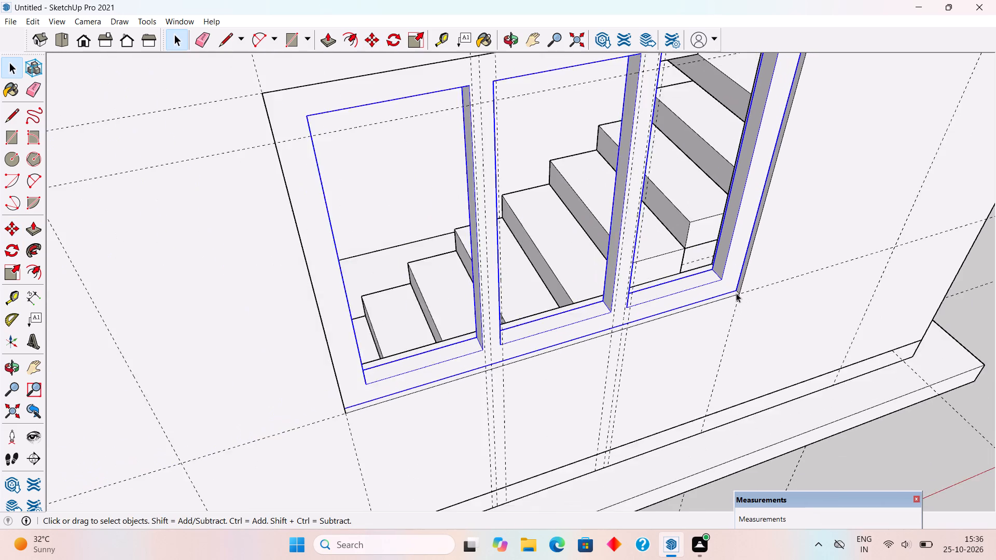
{"action": "scroll", "coordinate": [736, 293], "scroll_direction": "down", "scroll_amount": 5}
{"action": "left_click", "coordinate": [973, 309]}
Draw rectangles filling the frame's three openings: 1' 7" by 3' 10" for the outer two and 1' 8" by 3' 10" for the middle.
{"action": "middle_click_drag", "start_coordinate": [731, 253], "coordinate": [642, 146]}
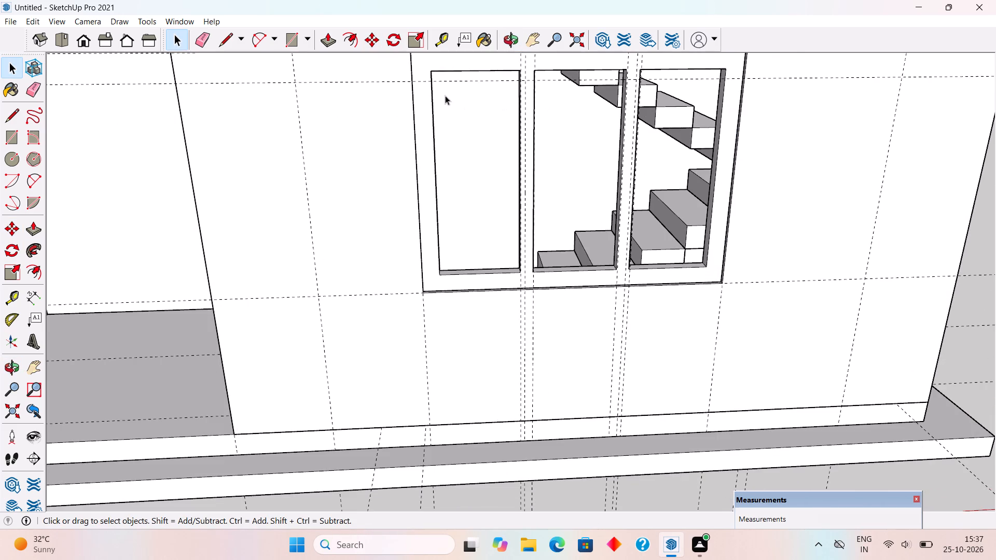
{"action": "scroll", "coordinate": [441, 93], "scroll_direction": "up", "scroll_amount": 1}
{"action": "middle_click_drag", "start_coordinate": [625, 409], "coordinate": [620, 346]}
{"action": "scroll", "coordinate": [620, 346], "scroll_direction": "down", "scroll_amount": 3}
{"action": "scroll", "coordinate": [614, 116], "scroll_direction": "up", "scroll_amount": 5}
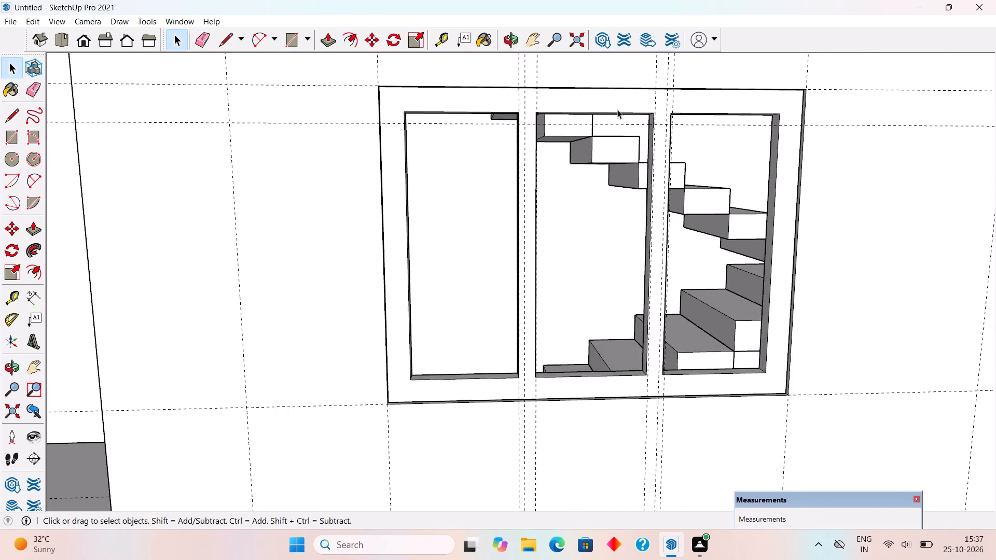
{"action": "scroll", "coordinate": [617, 109], "scroll_direction": "up", "scroll_amount": 2}
{"action": "key", "text": "r"}
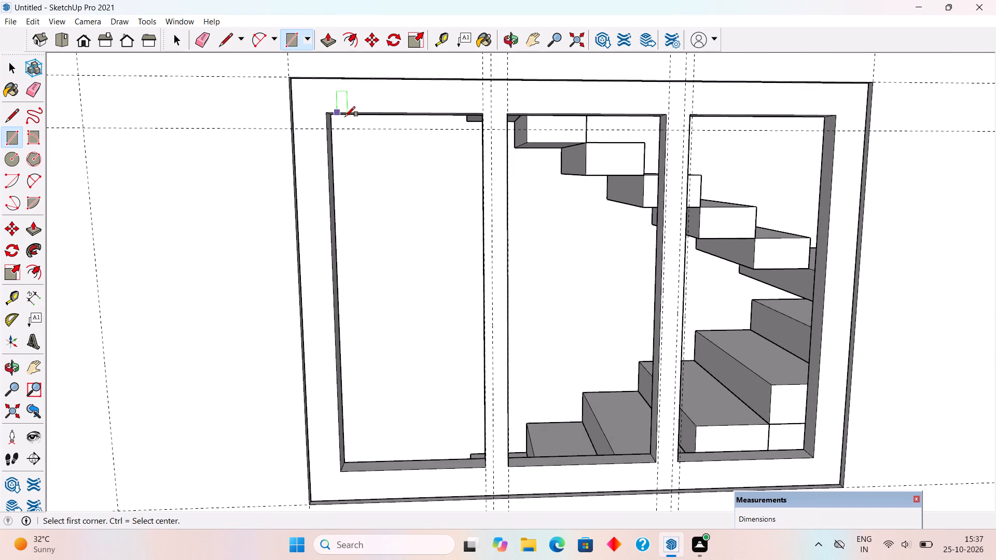
{"action": "left_click", "coordinate": [325, 113]}
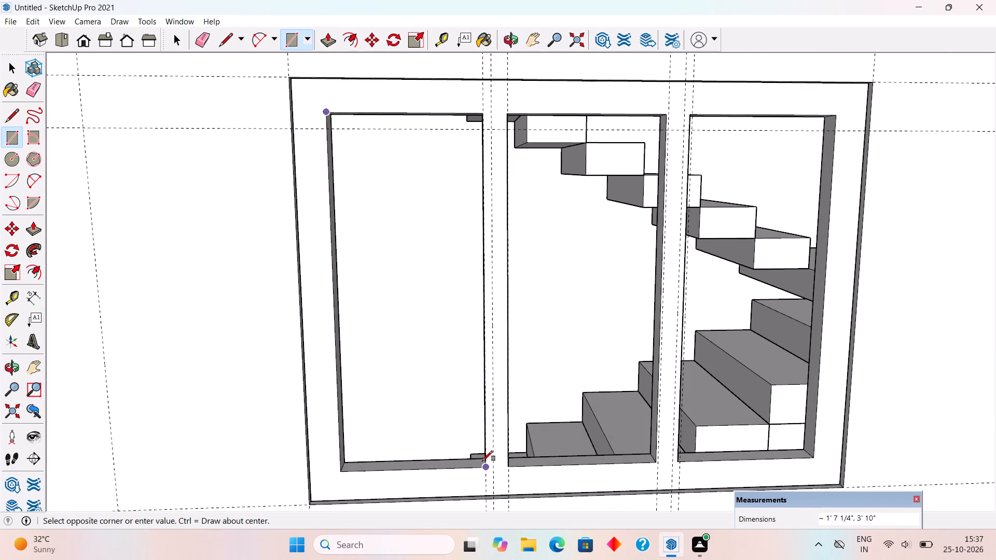
{"action": "left_click", "coordinate": [482, 467]}
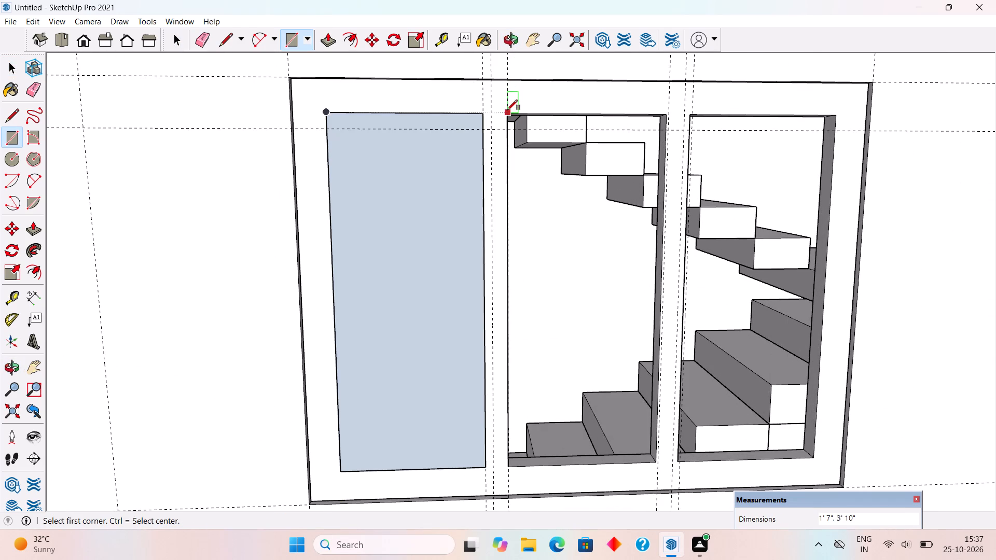
{"action": "left_click", "coordinate": [507, 110]}
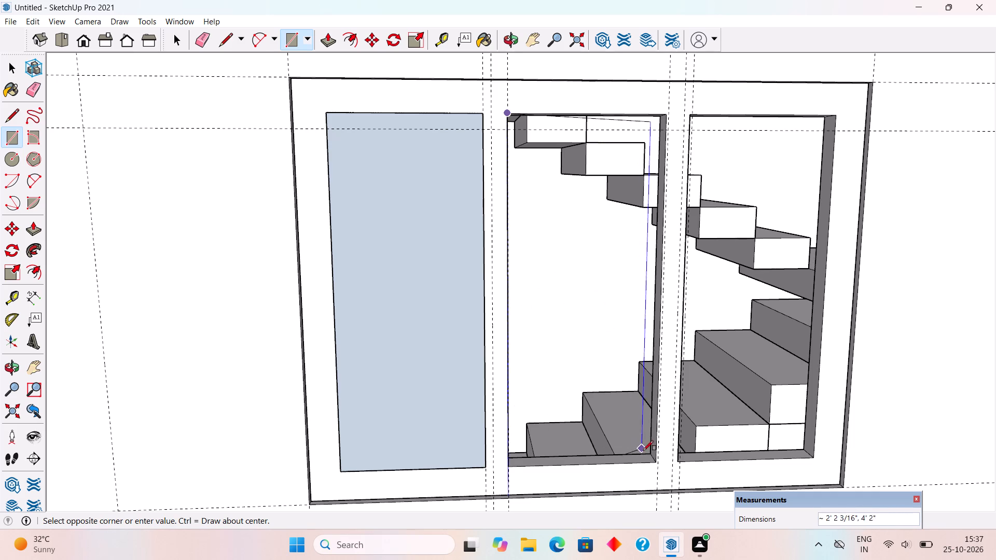
{"action": "left_click", "coordinate": [655, 464]}
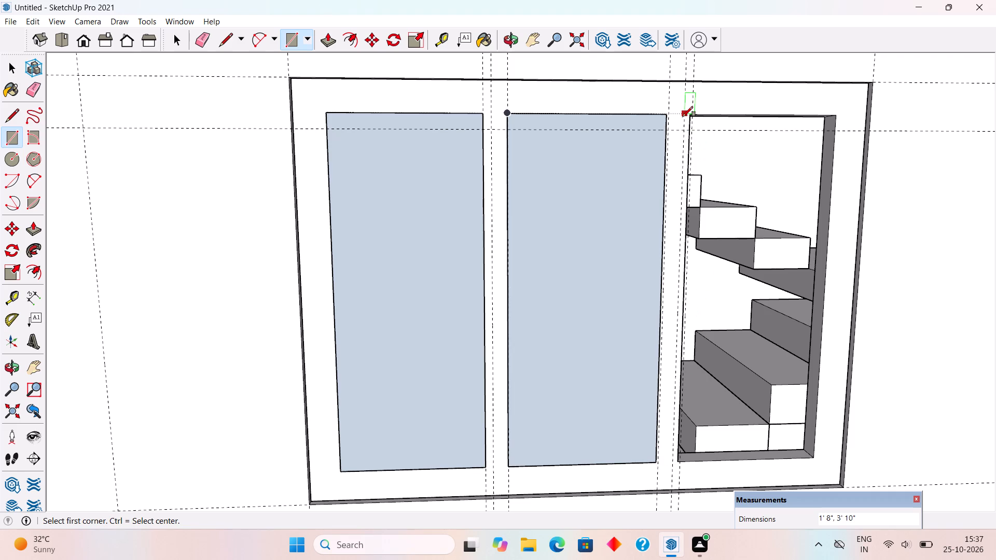
{"action": "left_click", "coordinate": [690, 118]}
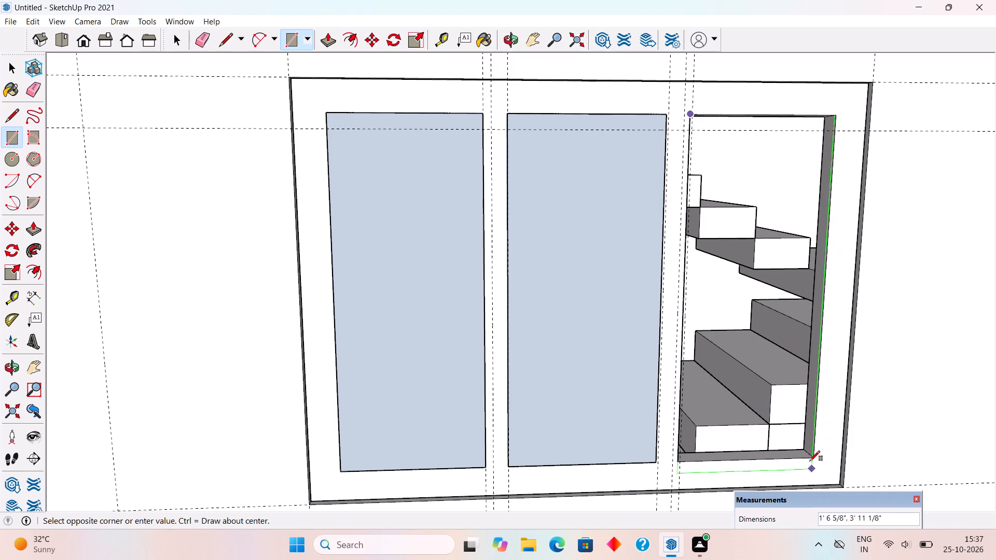
{"action": "left_click", "coordinate": [815, 457]}
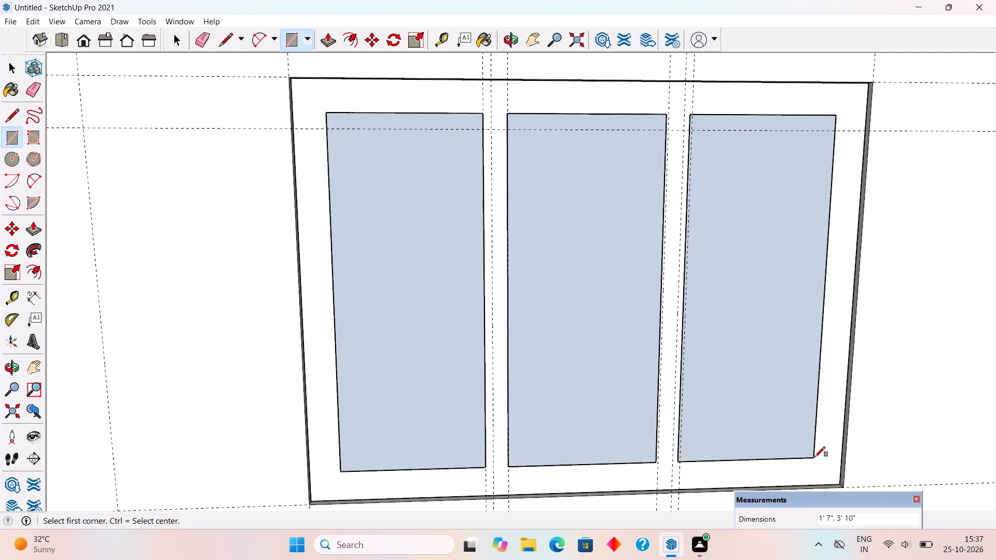
{"action": "key", "text": "space"}
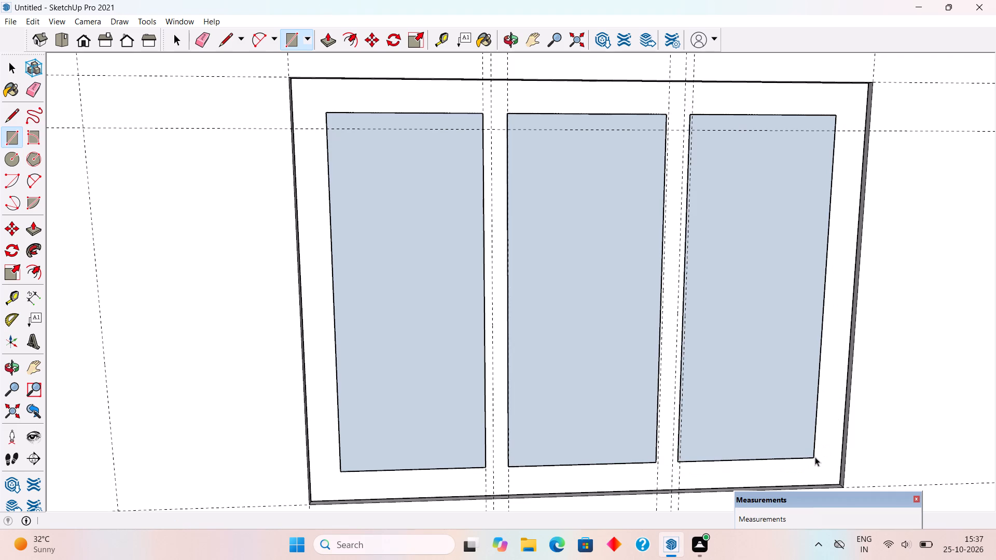
Make each of the three window pane rectangles into its own separate group.
{"action": "triple_click", "coordinate": [789, 424]}
{"action": "right_click", "coordinate": [789, 424]}
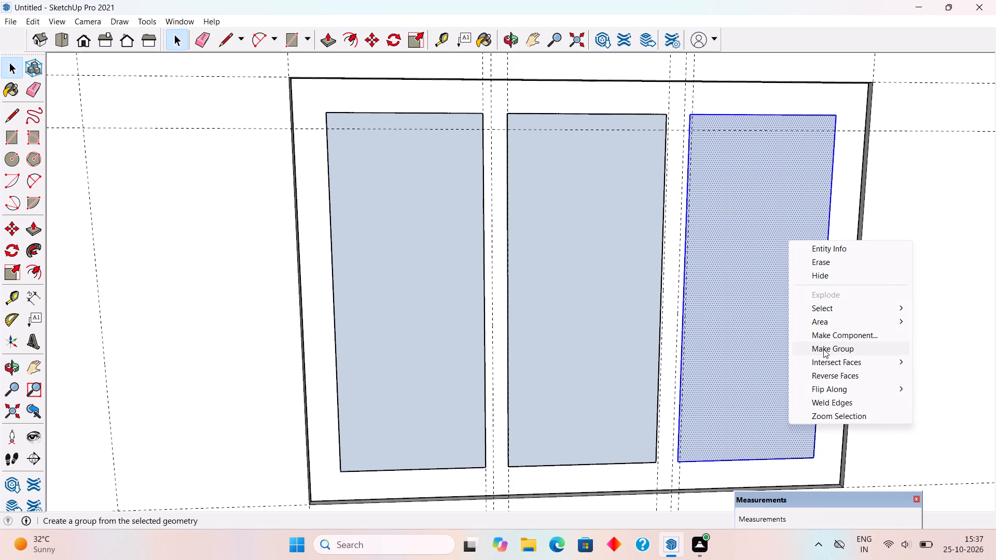
{"action": "left_click", "coordinate": [823, 349]}
{"action": "triple_click", "coordinate": [632, 325]}
{"action": "right_click", "coordinate": [632, 325]}
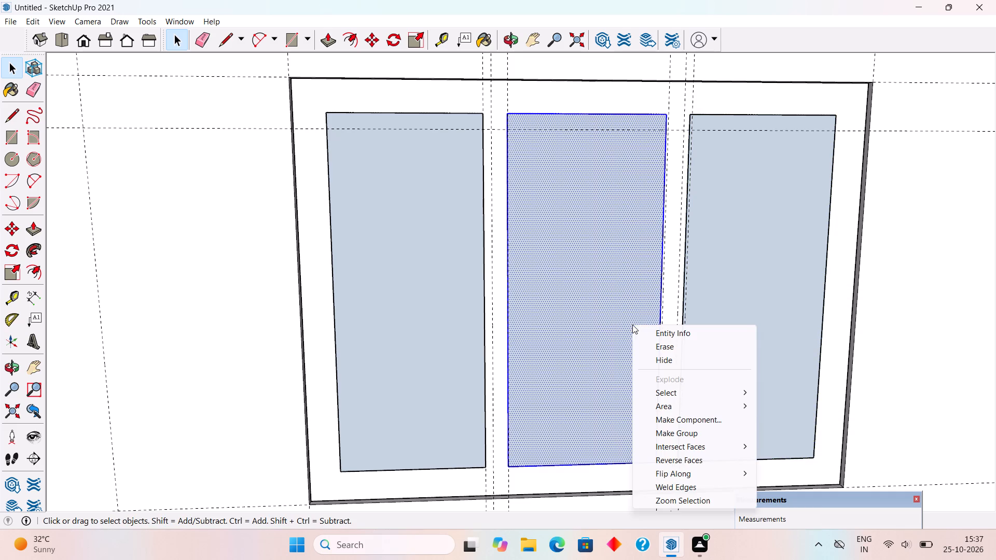
{"action": "left_click", "coordinate": [668, 430]}
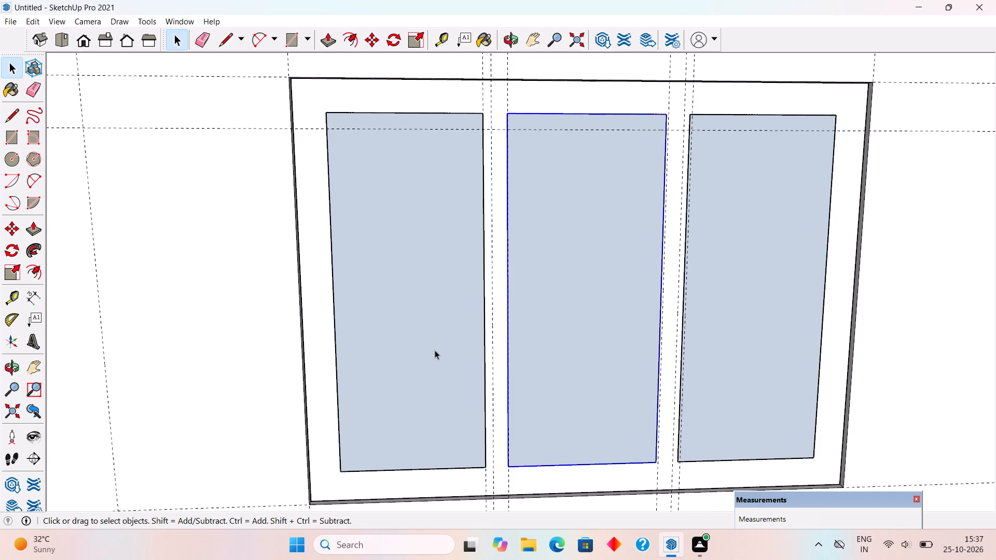
{"action": "triple_click", "coordinate": [435, 350]}
{"action": "right_click", "coordinate": [435, 350]}
{"action": "left_click", "coordinate": [488, 280]}
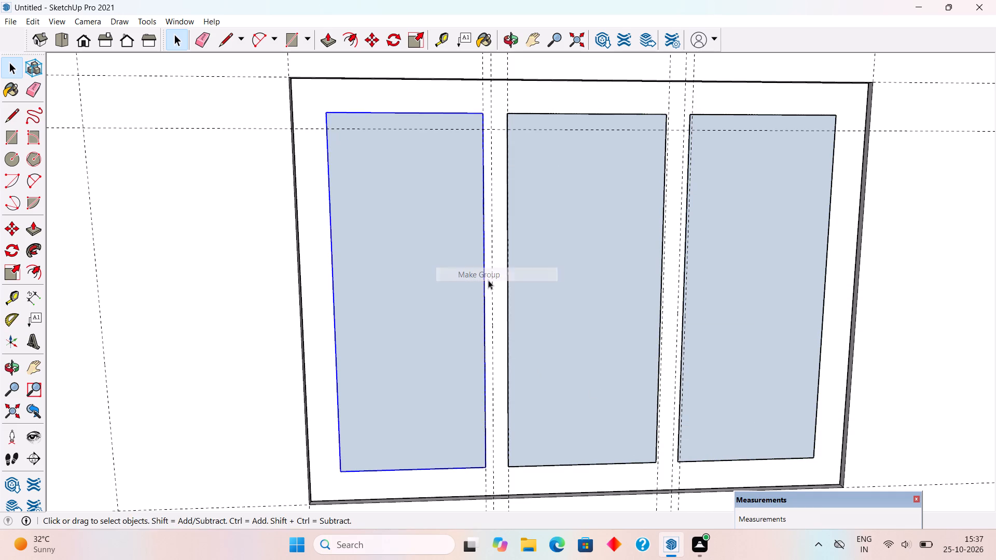
{"action": "middle_click_drag", "start_coordinate": [498, 293], "coordinate": [625, 320]}
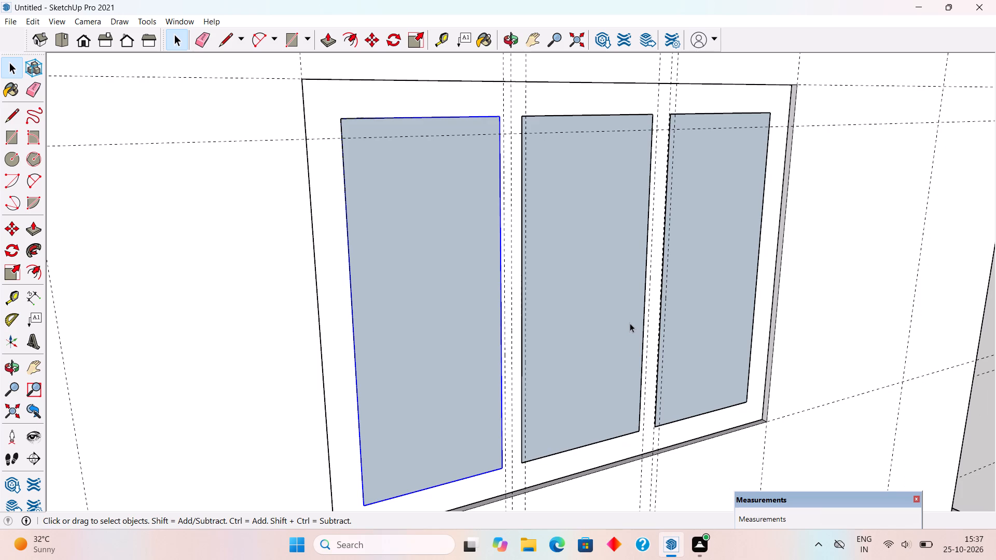
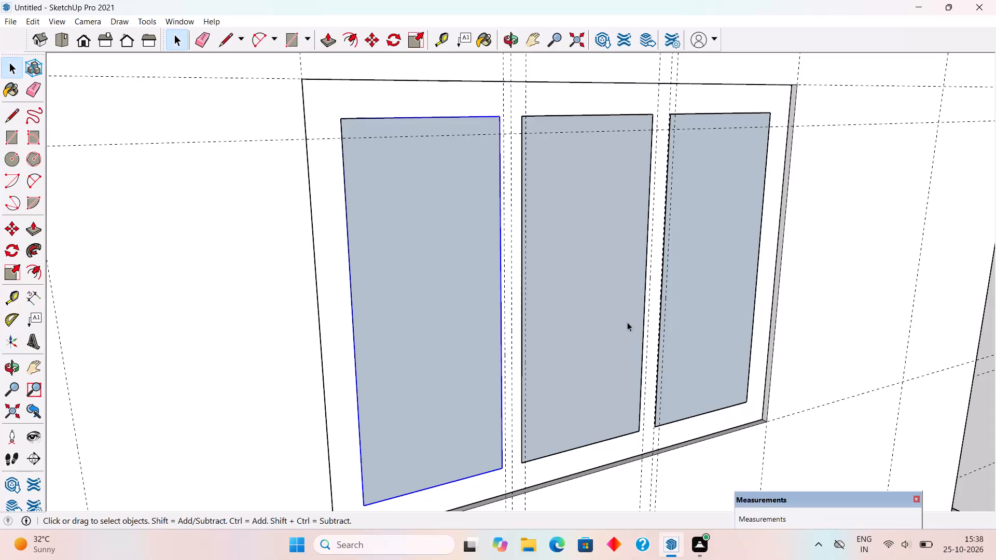
Move the three window pane groups together 1" inward, recessing them from the front of the window frame.
{"action": "scroll", "coordinate": [627, 322], "scroll_direction": "down", "scroll_amount": 3}
{"action": "triple_click", "coordinate": [471, 367]}
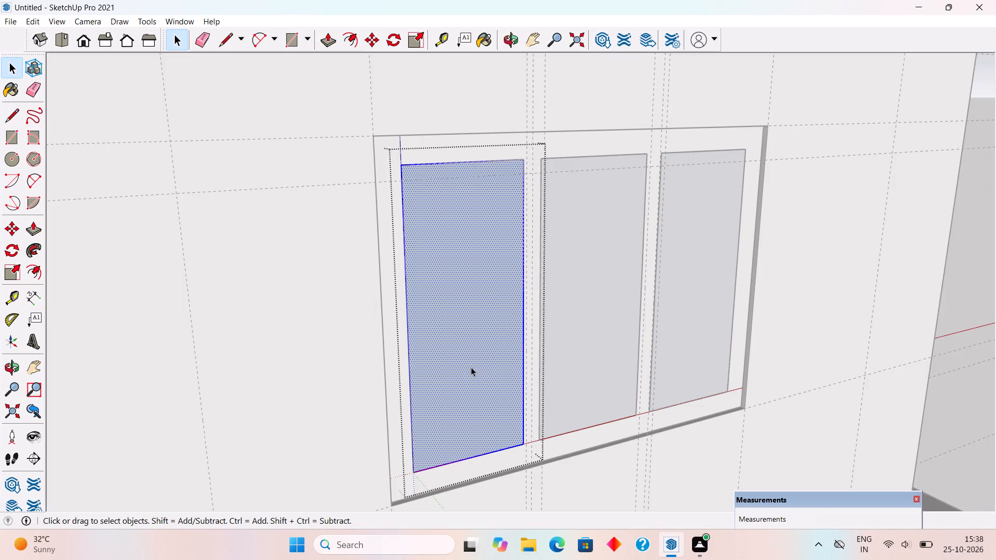
{"action": "triple_click", "coordinate": [620, 324]}
{"action": "double_click", "coordinate": [699, 299]}
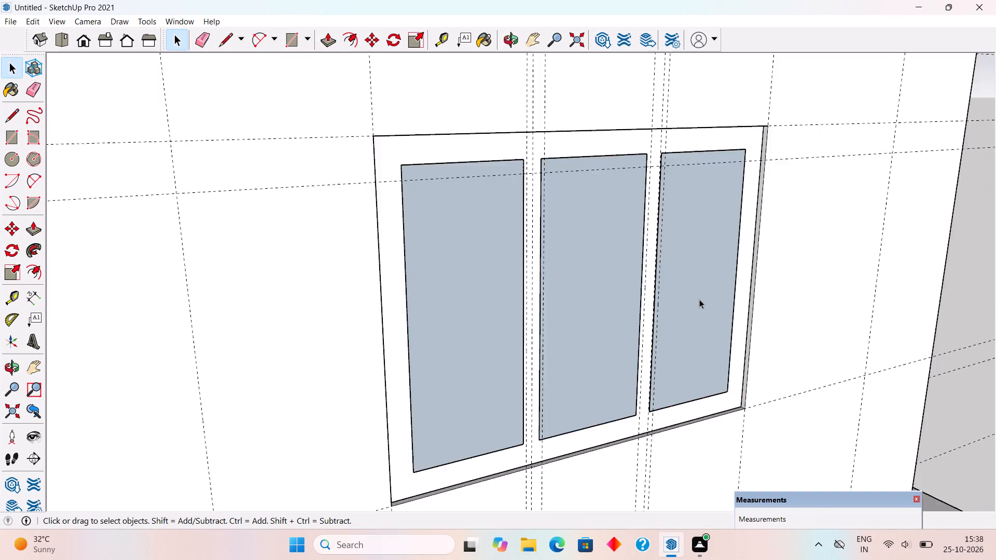
{"action": "left_click", "coordinate": [699, 299]}
{"action": "left_click", "coordinate": [803, 312]}
{"action": "scroll", "coordinate": [708, 369], "scroll_direction": "up", "scroll_amount": 4}
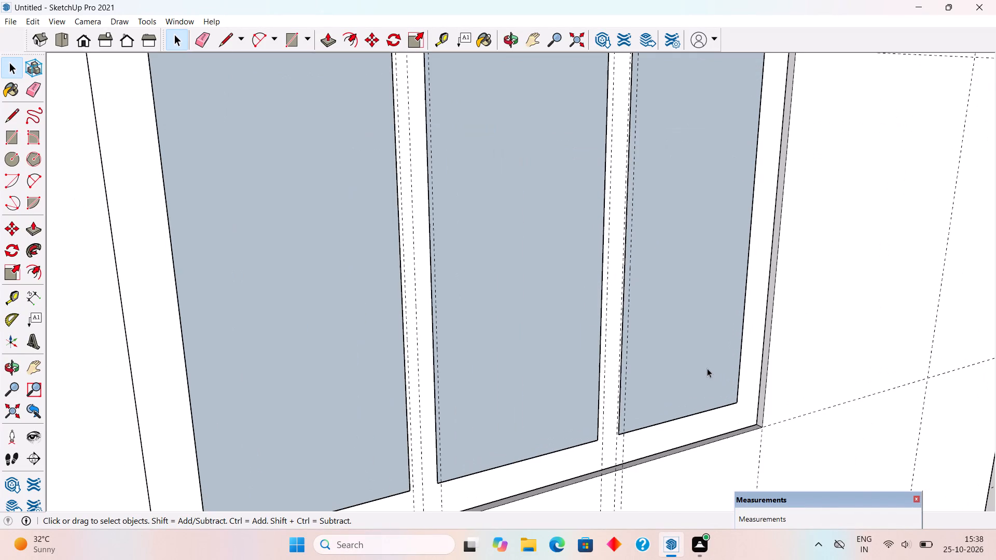
{"action": "left_click", "coordinate": [703, 367]}
{"action": "left_click", "coordinate": [598, 360], "text": "ctrl"}
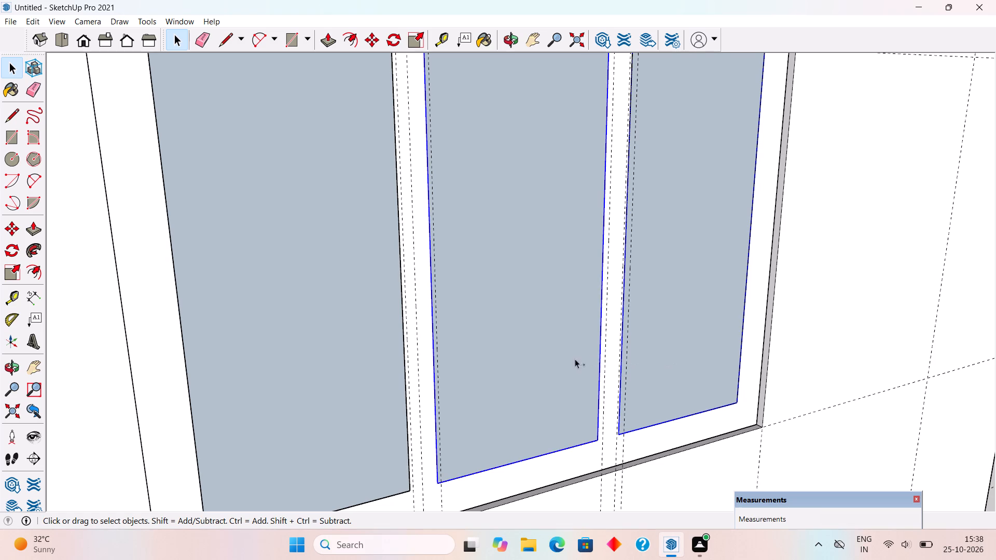
{"action": "left_click", "coordinate": [384, 381], "text": "ctrl"}
{"action": "scroll", "coordinate": [826, 433], "scroll_direction": "up", "scroll_amount": 4}
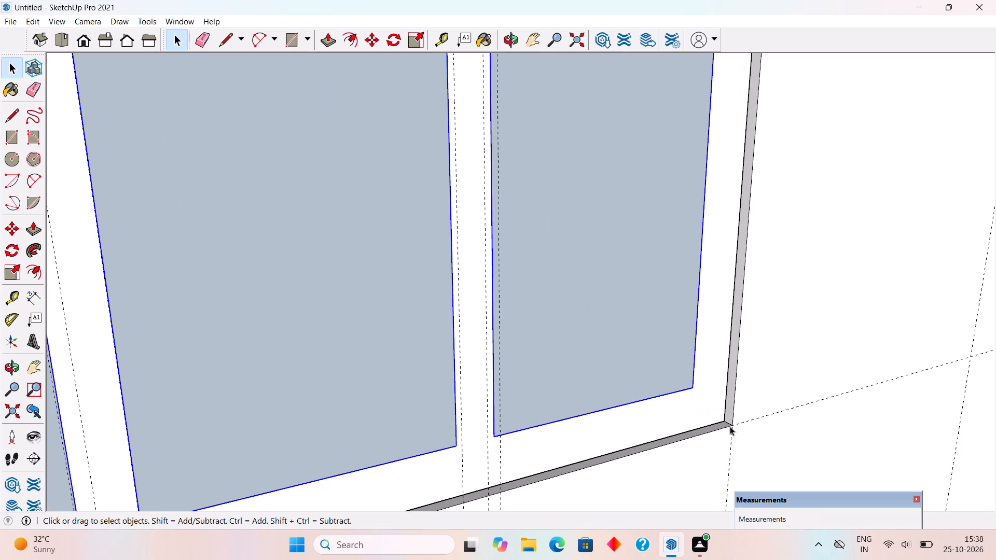
{"action": "key", "text": "m"}
{"action": "key", "text": "m"}
{"action": "scroll", "coordinate": [690, 383], "scroll_direction": "up", "scroll_amount": 4}
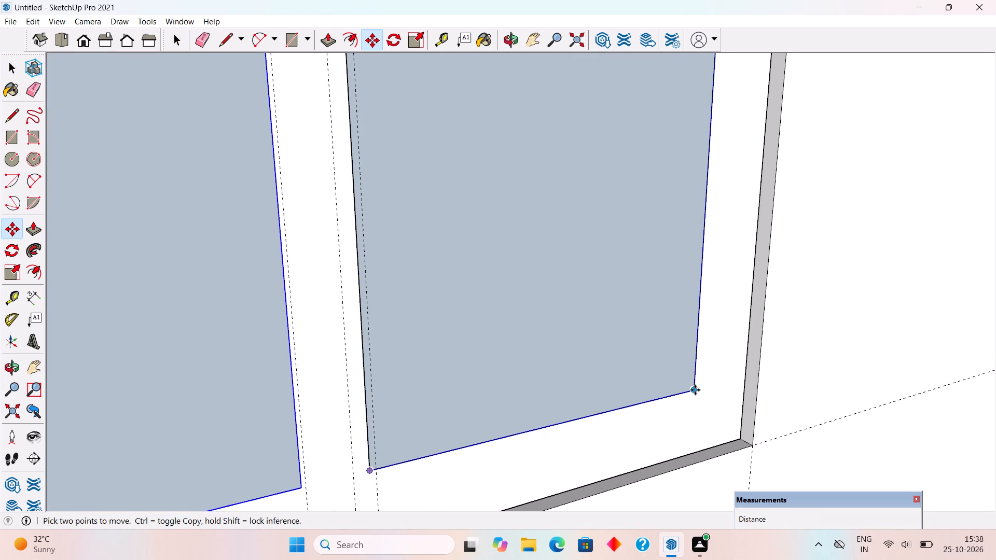
{"action": "left_click", "coordinate": [695, 390]}
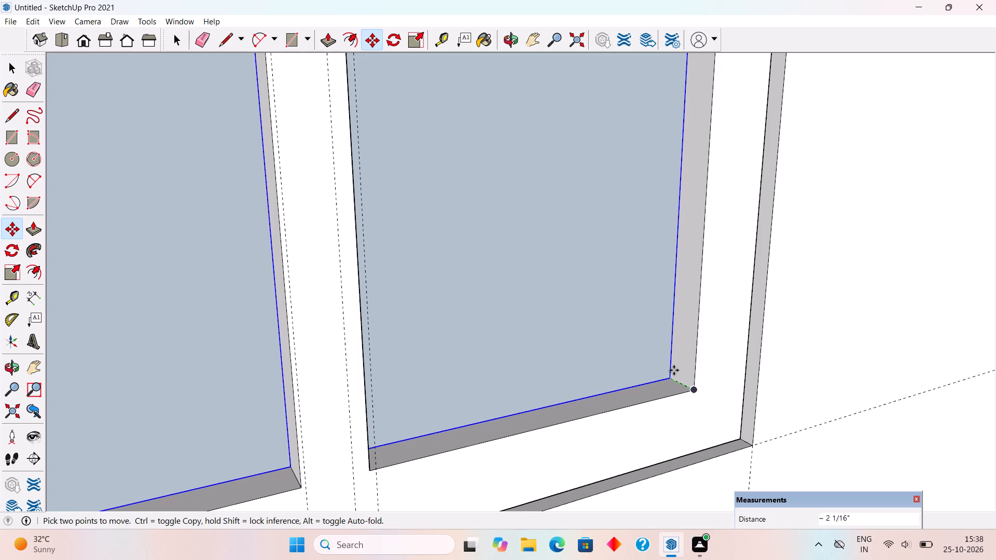
{"action": "type", "text": "1\""}
{"action": "key", "text": "Return"}
{"action": "key", "text": "space"}
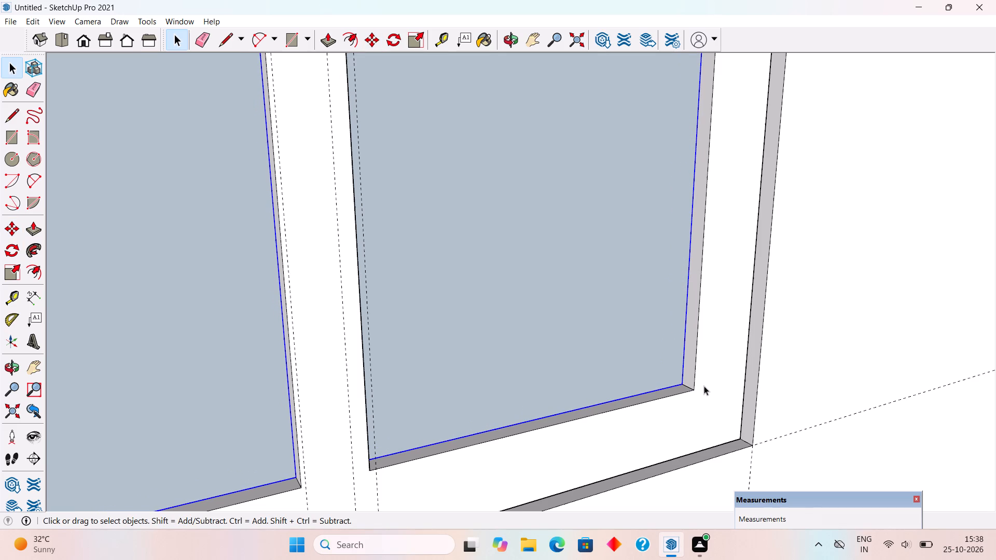
{"action": "scroll", "coordinate": [721, 392], "scroll_direction": "down", "scroll_amount": 9}
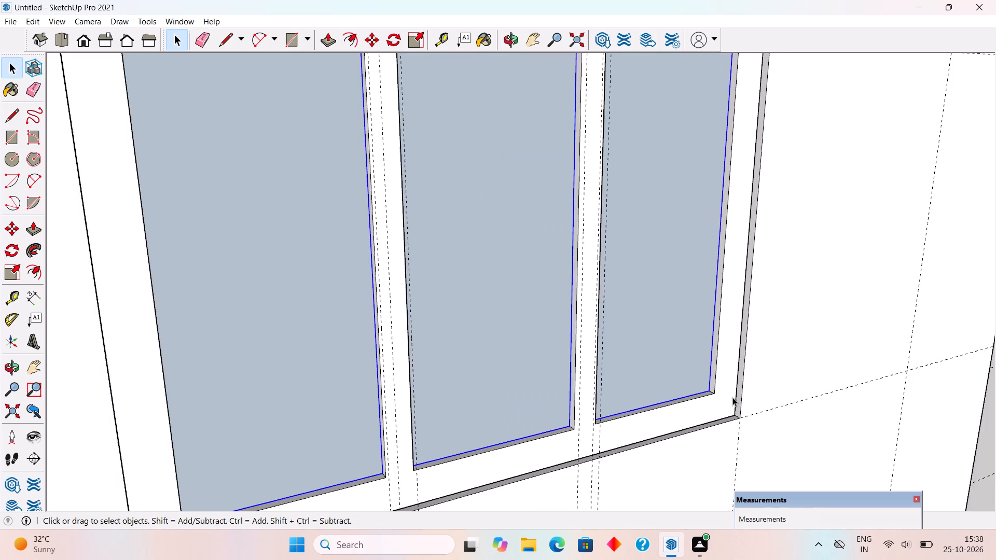
{"action": "scroll", "coordinate": [701, 367], "scroll_direction": "down", "scroll_amount": 5}
{"action": "scroll", "coordinate": [606, 327], "scroll_direction": "down", "scroll_amount": 5}
{"action": "left_click", "coordinate": [874, 280]}
Examine the recessed window panes up close and the window's placement on the outer stair wall from several angles.
{"action": "middle_click_drag", "start_coordinate": [736, 290], "coordinate": [703, 276]}
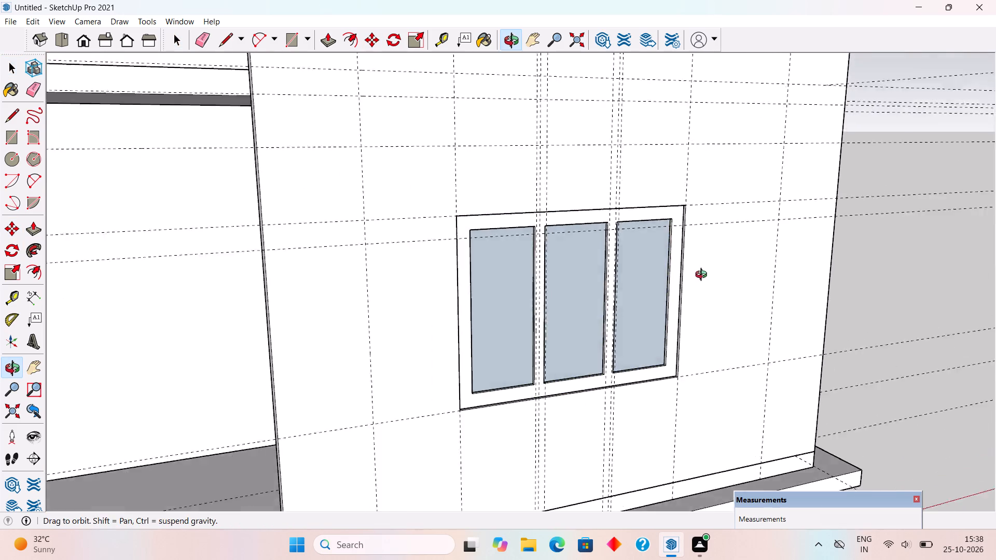
{"action": "middle_click_drag", "start_coordinate": [703, 276], "coordinate": [652, 254]}
{"action": "scroll", "coordinate": [445, 310], "scroll_direction": "up", "scroll_amount": 5}
{"action": "middle_click_drag", "start_coordinate": [556, 282], "coordinate": [825, 231]}
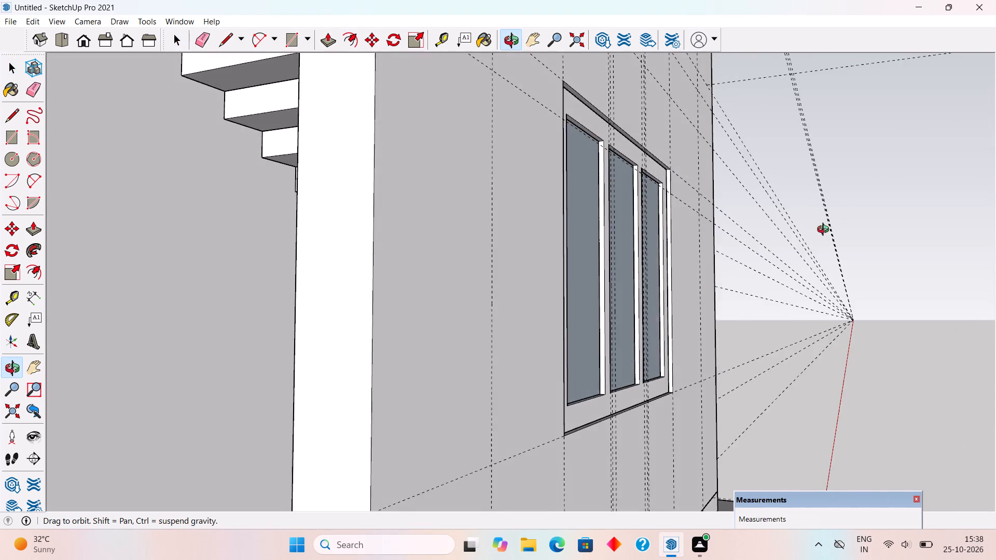
{"action": "middle_click_drag", "start_coordinate": [825, 231], "coordinate": [637, 372]}
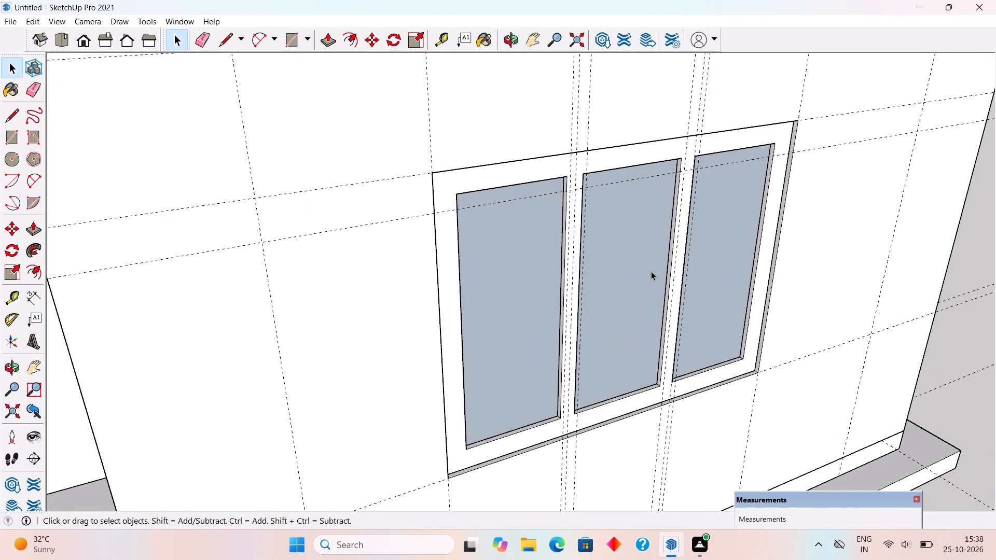
{"action": "scroll", "coordinate": [651, 272], "scroll_direction": "down", "scroll_amount": 12}
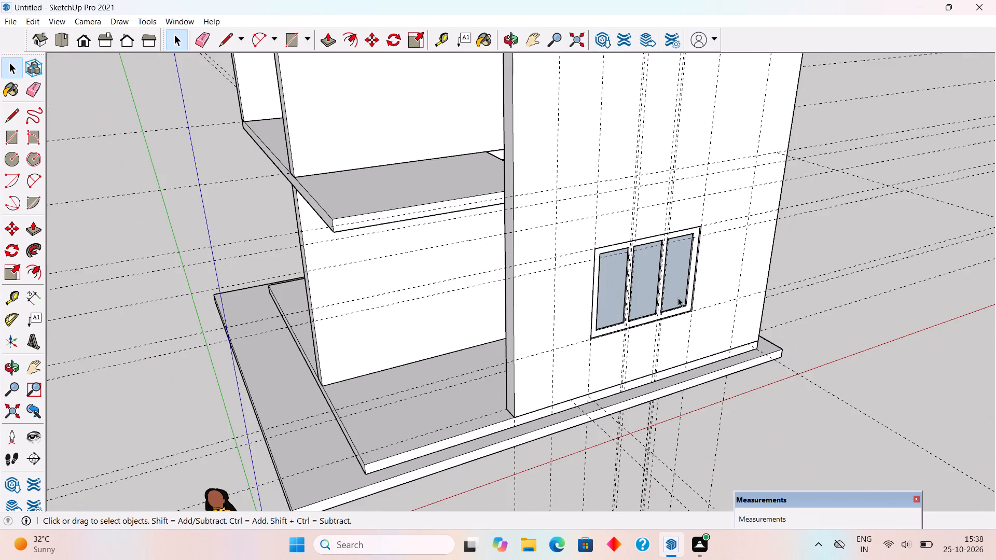
{"action": "middle_click_drag", "start_coordinate": [674, 281], "coordinate": [579, 198]}
{"action": "scroll", "coordinate": [529, 209], "scroll_direction": "down", "scroll_amount": 4}
{"action": "middle_click_drag", "start_coordinate": [666, 257], "coordinate": [580, 227]}
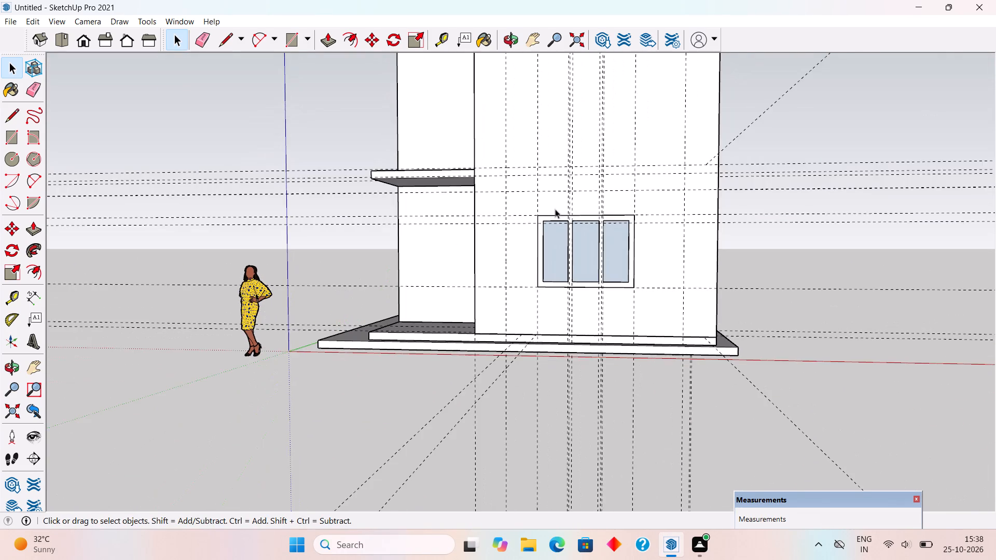
{"action": "scroll", "coordinate": [564, 233], "scroll_direction": "down", "scroll_amount": 5}
{"action": "middle_click_drag", "start_coordinate": [547, 227], "coordinate": [573, 230]}
{"action": "scroll", "coordinate": [578, 212], "scroll_direction": "up", "scroll_amount": 2}
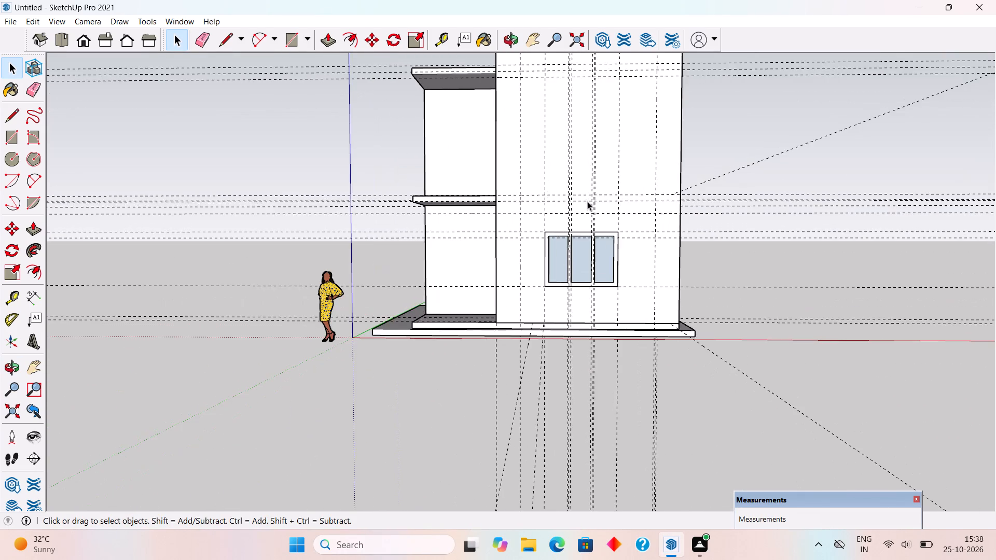
{"action": "scroll", "coordinate": [588, 199], "scroll_direction": "down", "scroll_amount": 3}
{"action": "middle_click_drag", "start_coordinate": [592, 216], "coordinate": [614, 269]}
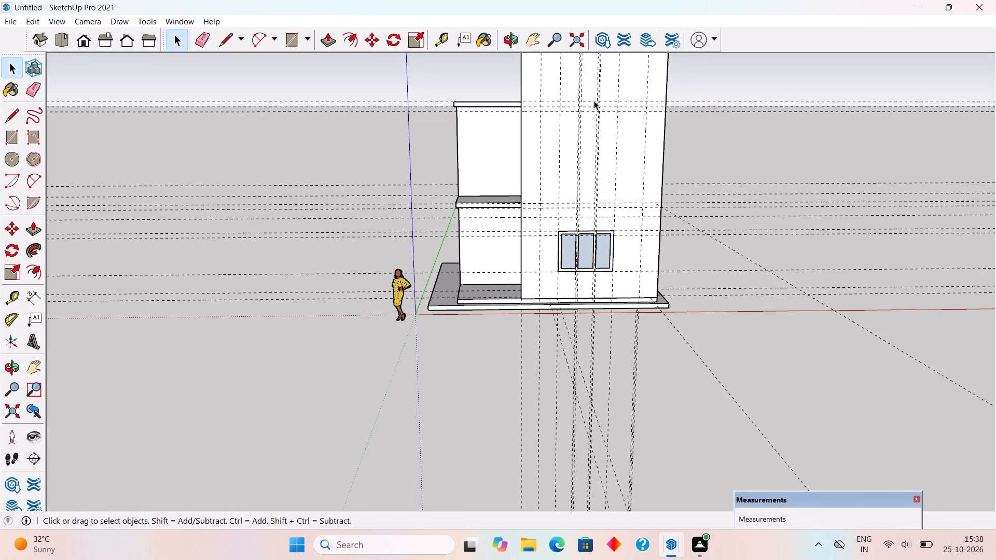
{"action": "scroll", "coordinate": [594, 101], "scroll_direction": "up", "scroll_amount": 2}
{"action": "middle_click_drag", "start_coordinate": [632, 195], "coordinate": [642, 169]}
{"action": "scroll", "coordinate": [617, 178], "scroll_direction": "up", "scroll_amount": 4}
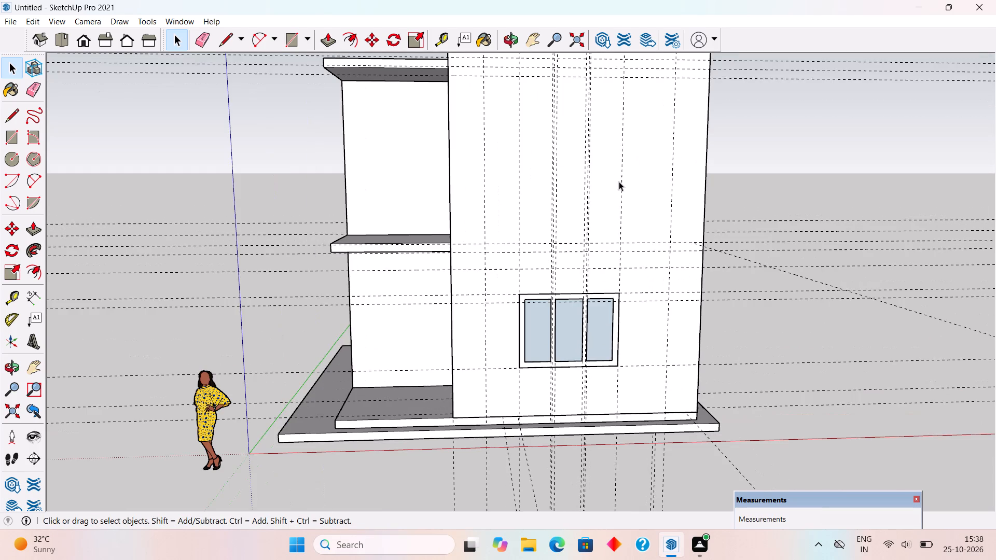
{"action": "scroll", "coordinate": [624, 231], "scroll_direction": "up", "scroll_amount": 2}
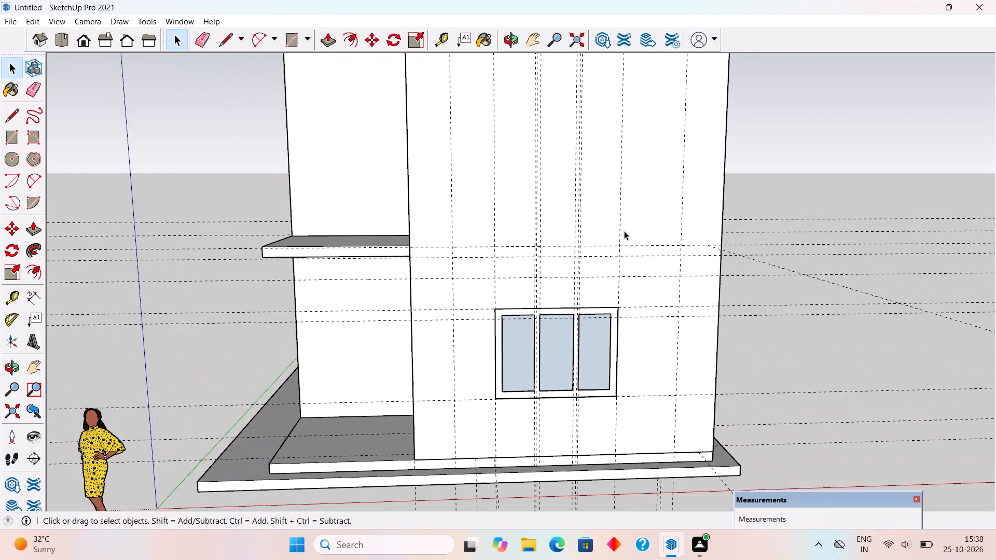
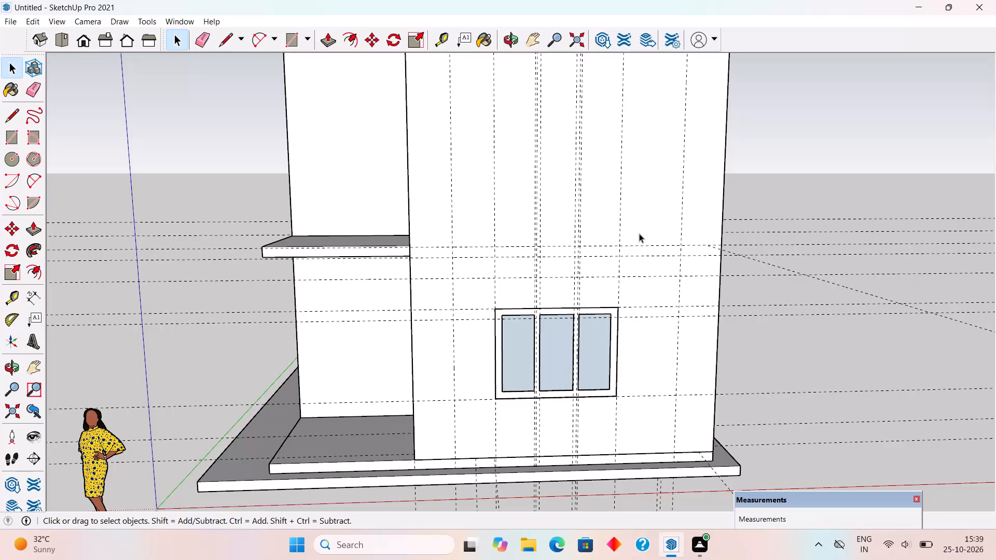
Examine the three-pane window on the outer stair wall from several angles, checking the pane recess, frame and placement up close.
{"action": "scroll", "coordinate": [643, 232], "scroll_direction": "down", "scroll_amount": 1}
{"action": "middle_click_drag", "start_coordinate": [652, 196], "coordinate": [643, 253]}
{"action": "scroll", "coordinate": [618, 341], "scroll_direction": "up", "scroll_amount": 3}
{"action": "middle_click_drag", "start_coordinate": [613, 382], "coordinate": [765, 379]}
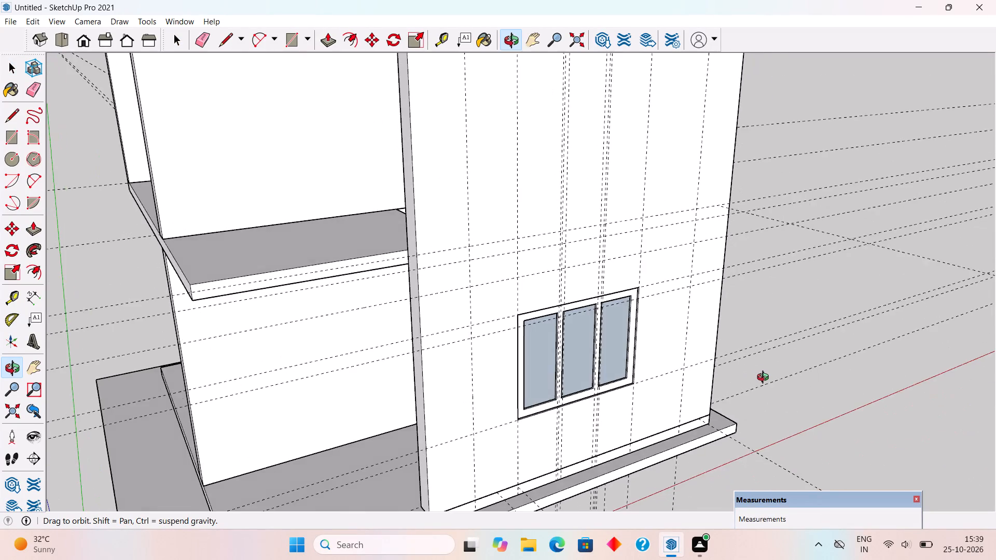
{"action": "middle_click_drag", "start_coordinate": [765, 379], "coordinate": [670, 313]}
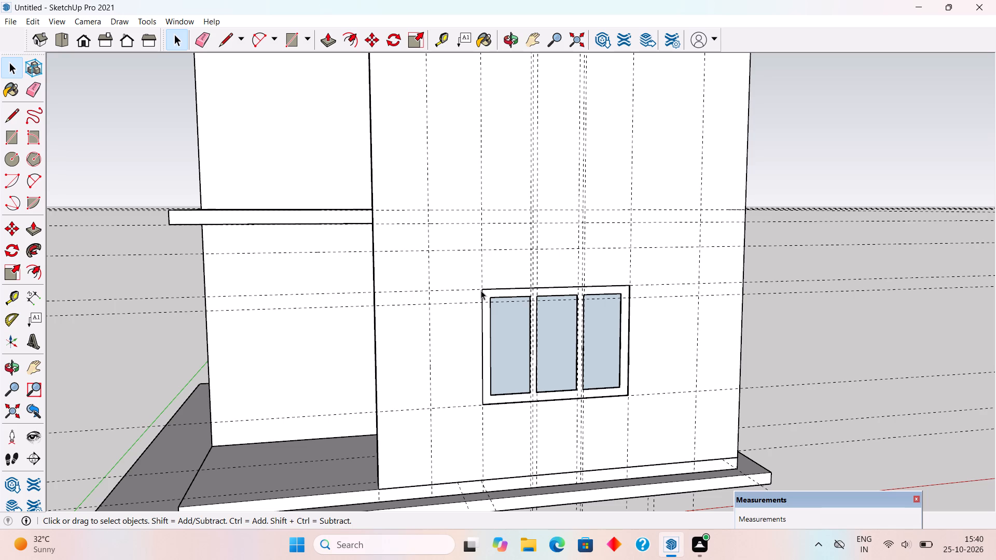
{"action": "scroll", "coordinate": [527, 293], "scroll_direction": "down", "scroll_amount": 3}
{"action": "scroll", "coordinate": [516, 210], "scroll_direction": "down", "scroll_amount": 4}
{"action": "scroll", "coordinate": [556, 297], "scroll_direction": "down", "scroll_amount": 3}
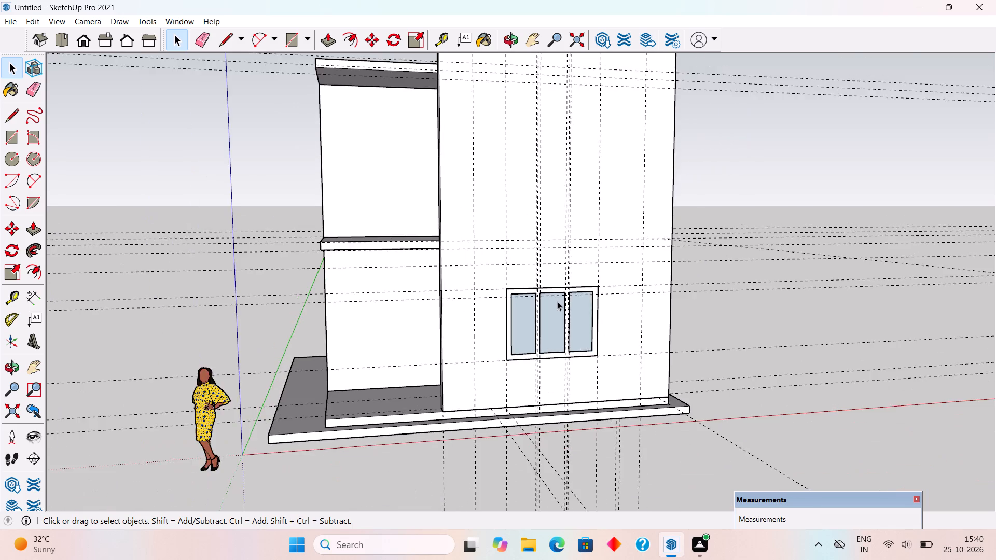
{"action": "middle_click_drag", "start_coordinate": [562, 328], "coordinate": [594, 325]}
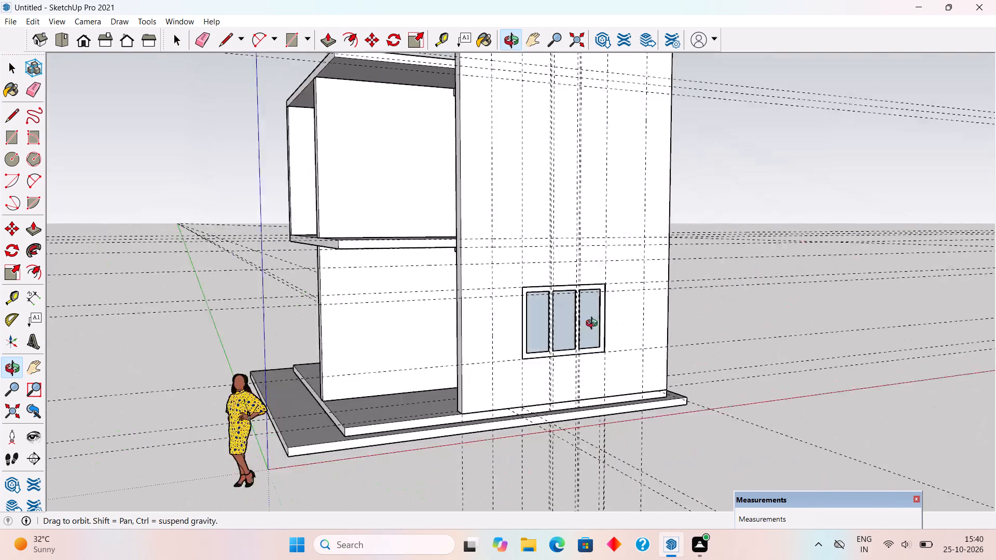
{"action": "middle_click_drag", "start_coordinate": [594, 325], "coordinate": [536, 367]}
{"action": "scroll", "coordinate": [542, 358], "scroll_direction": "up", "scroll_amount": 2}
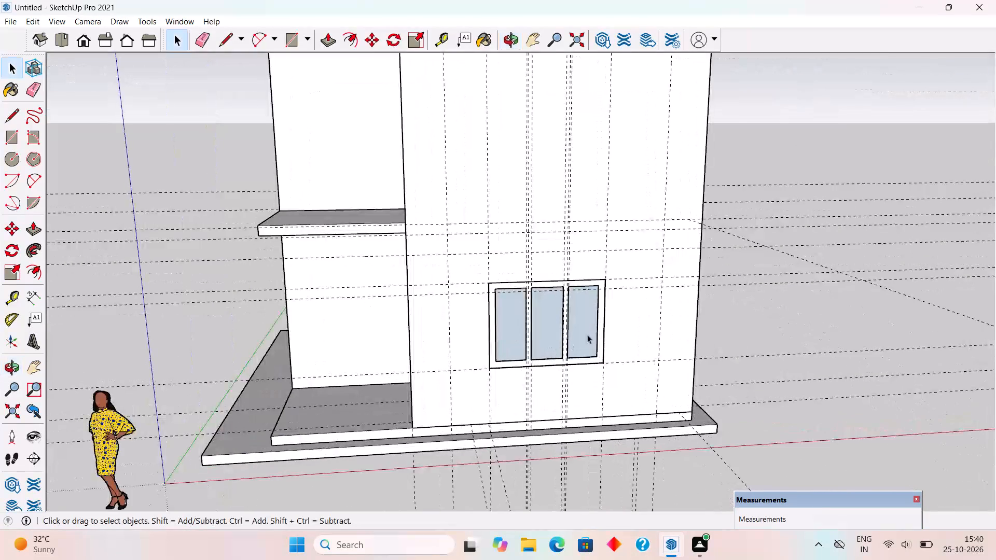
{"action": "scroll", "coordinate": [619, 315], "scroll_direction": "up", "scroll_amount": 3}
{"action": "middle_click_drag", "start_coordinate": [616, 282], "coordinate": [619, 229]}
{"action": "scroll", "coordinate": [681, 205], "scroll_direction": "up", "scroll_amount": 2}
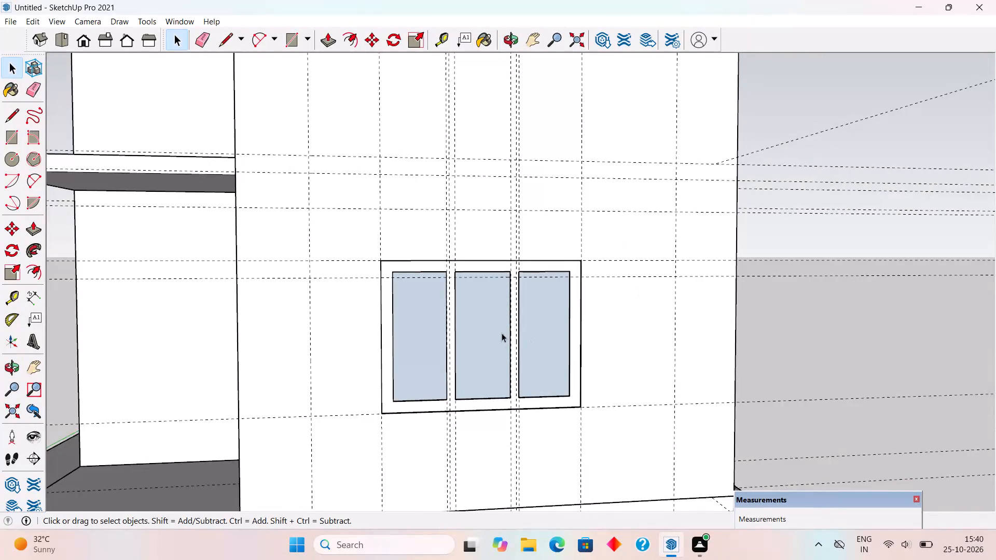
{"action": "scroll", "coordinate": [497, 333], "scroll_direction": "up", "scroll_amount": 3}
{"action": "middle_click_drag", "start_coordinate": [626, 346], "coordinate": [973, 388]}
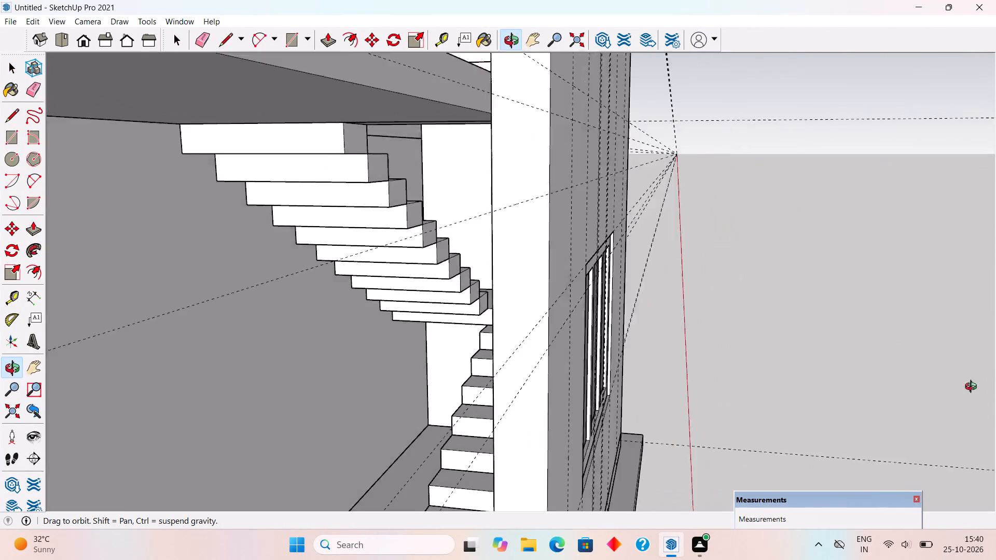
{"action": "middle_click_drag", "start_coordinate": [973, 388], "coordinate": [543, 393]}
{"action": "scroll", "coordinate": [385, 405], "scroll_direction": "down", "scroll_amount": 9}
{"action": "middle_click_drag", "start_coordinate": [414, 405], "coordinate": [499, 423]}
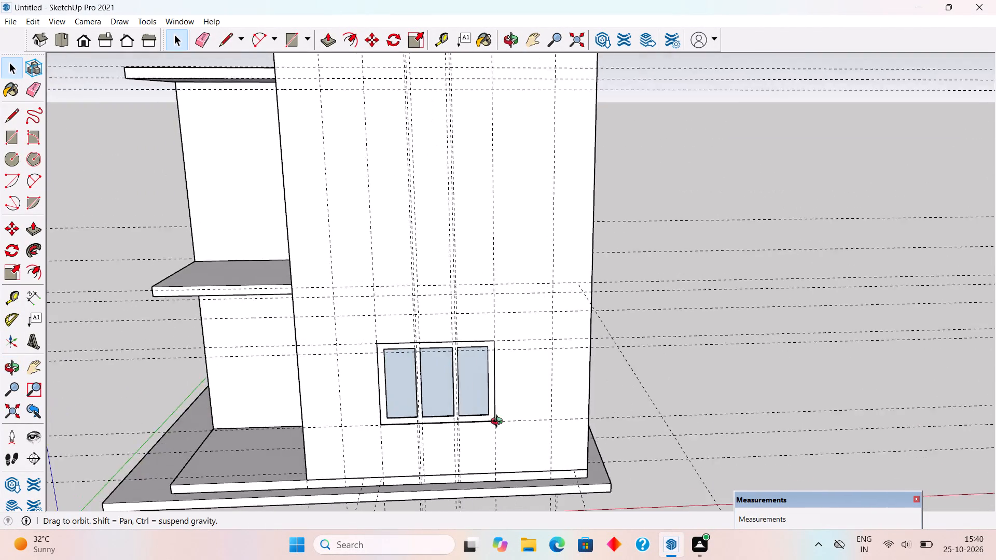
{"action": "middle_click_drag", "start_coordinate": [499, 423], "coordinate": [522, 412]}
{"action": "scroll", "coordinate": [522, 412], "scroll_direction": "down", "scroll_amount": 3}
{"action": "scroll", "coordinate": [444, 354], "scroll_direction": "up", "scroll_amount": 3}
{"action": "middle_click_drag", "start_coordinate": [496, 387], "coordinate": [469, 329]}
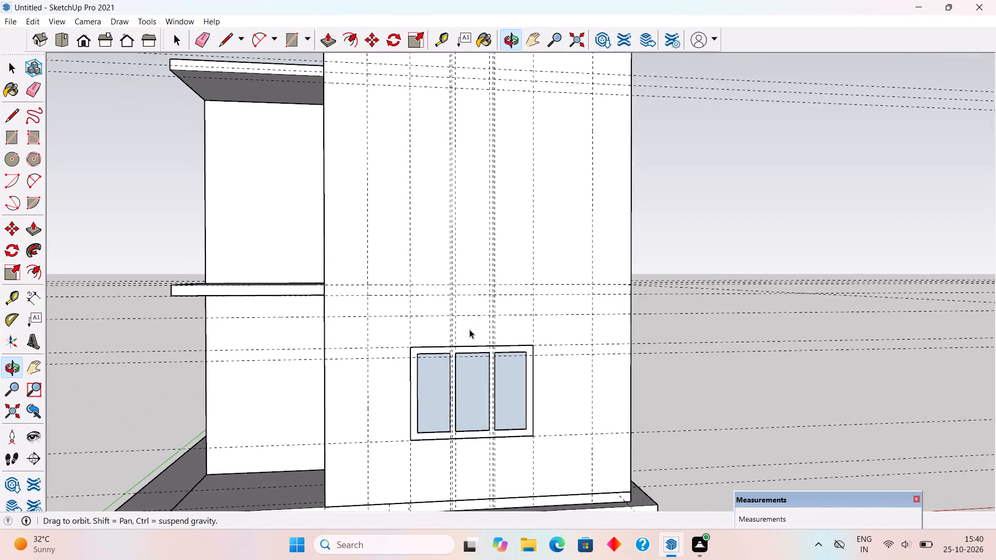
{"action": "middle_click_drag", "start_coordinate": [469, 329], "coordinate": [472, 329]}
{"action": "scroll", "coordinate": [467, 364], "scroll_direction": "up", "scroll_amount": 2}
{"action": "middle_click_drag", "start_coordinate": [468, 366], "coordinate": [405, 398]}
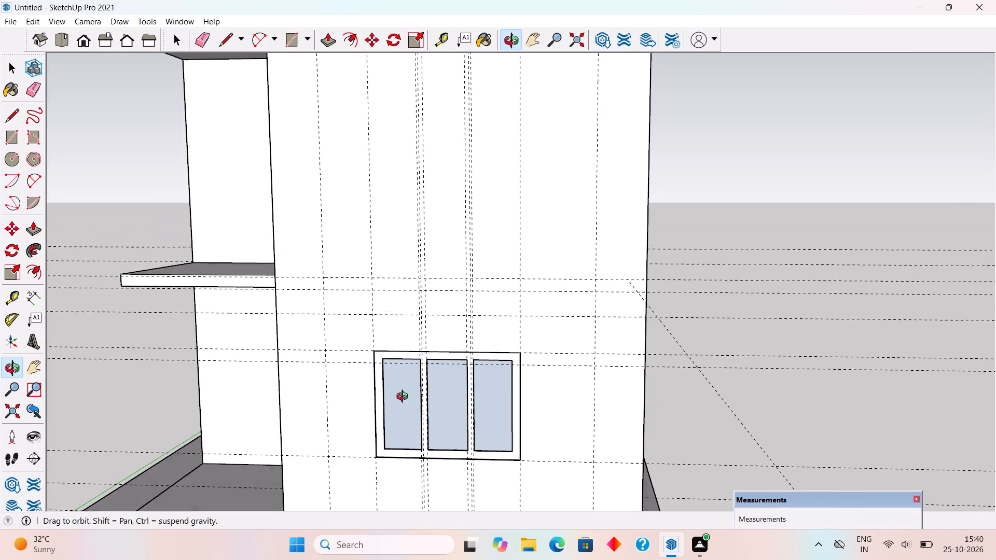
{"action": "middle_click_drag", "start_coordinate": [405, 398], "coordinate": [408, 406]}
{"action": "scroll", "coordinate": [408, 406], "scroll_direction": "up", "scroll_amount": 3}
{"action": "middle_click_drag", "start_coordinate": [408, 416], "coordinate": [419, 491]}
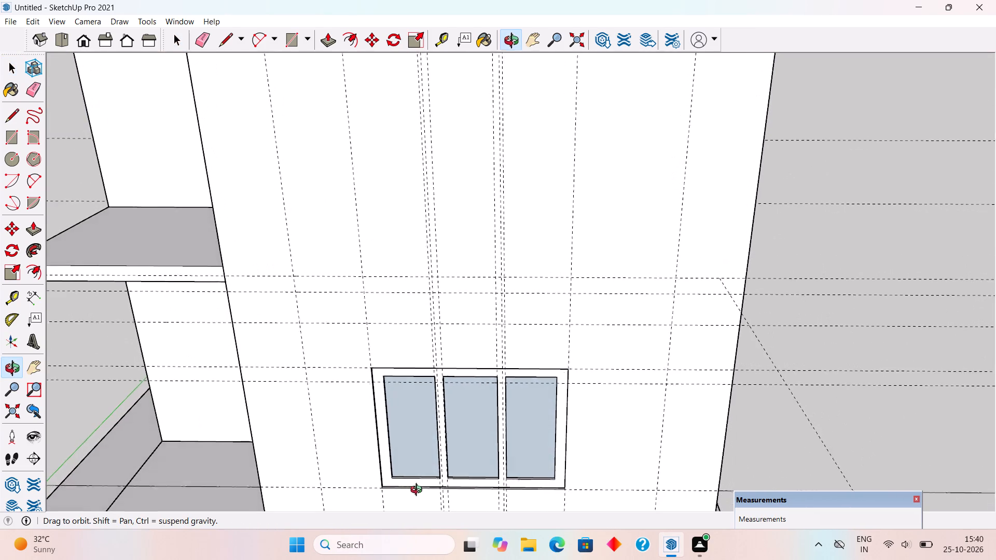
{"action": "middle_click_drag", "start_coordinate": [419, 491], "coordinate": [421, 496]}
{"action": "scroll", "coordinate": [421, 496], "scroll_direction": "up", "scroll_amount": 2}
{"action": "scroll", "coordinate": [461, 468], "scroll_direction": "up", "scroll_amount": 5}
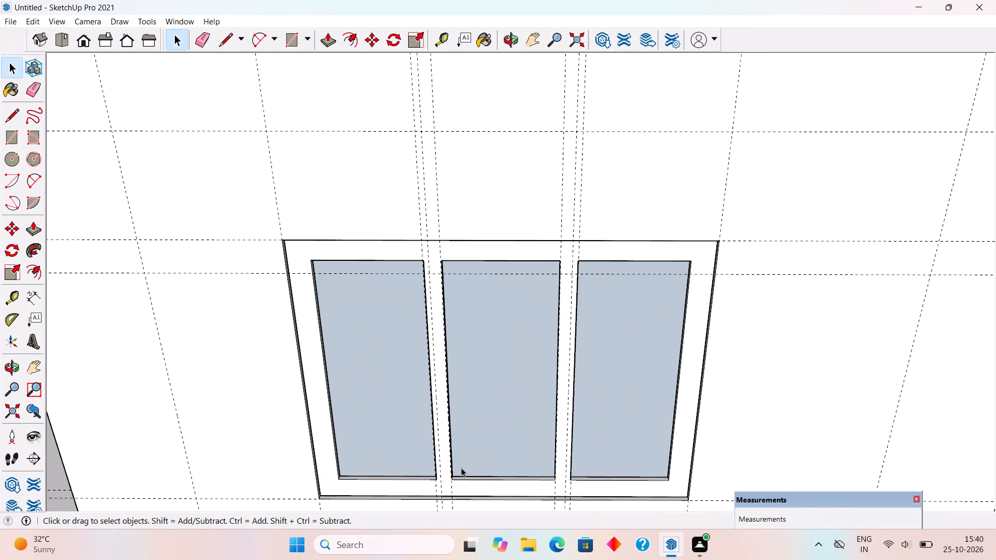
{"action": "scroll", "coordinate": [461, 468], "scroll_direction": "up", "scroll_amount": 4}
{"action": "scroll", "coordinate": [461, 468], "scroll_direction": "down", "scroll_amount": 4}
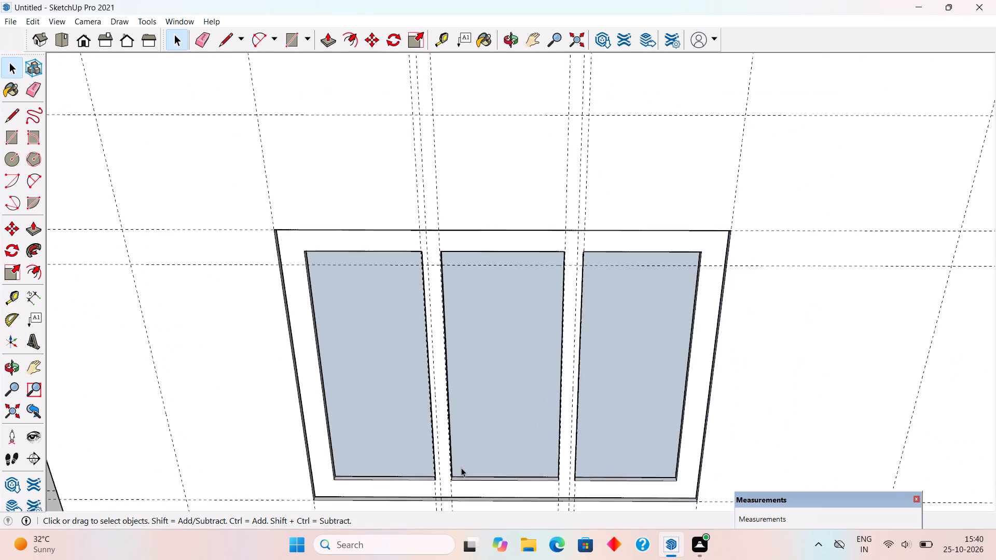
{"action": "scroll", "coordinate": [461, 468], "scroll_direction": "down", "scroll_amount": 11}
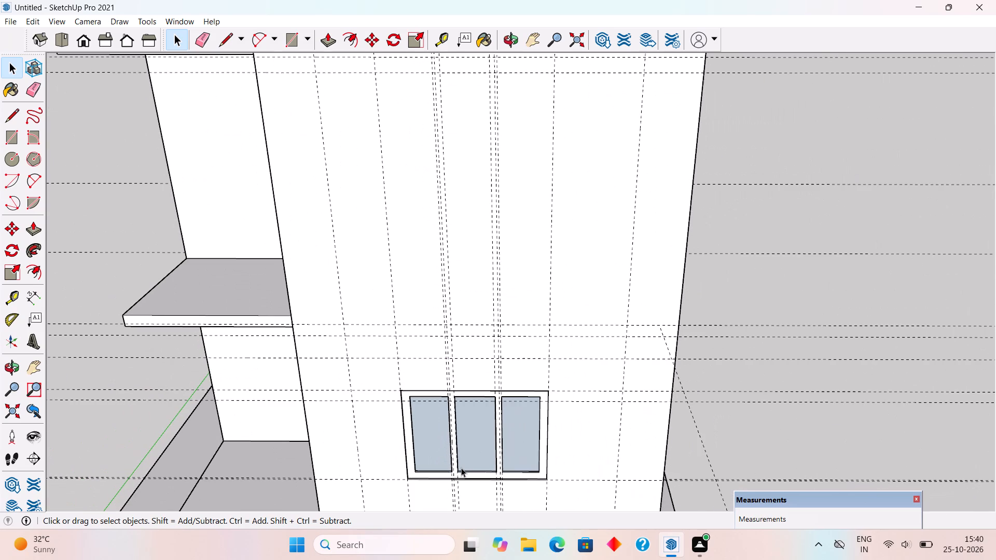
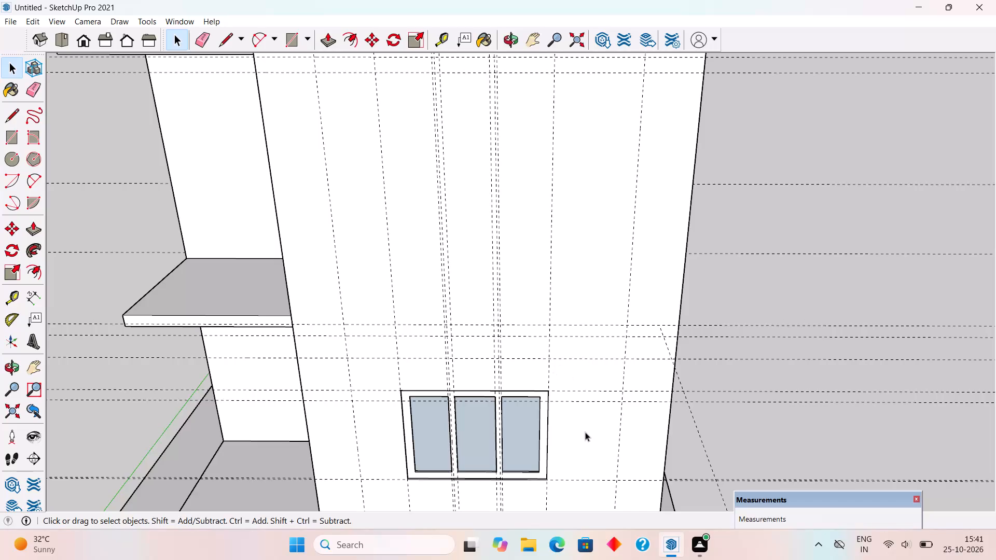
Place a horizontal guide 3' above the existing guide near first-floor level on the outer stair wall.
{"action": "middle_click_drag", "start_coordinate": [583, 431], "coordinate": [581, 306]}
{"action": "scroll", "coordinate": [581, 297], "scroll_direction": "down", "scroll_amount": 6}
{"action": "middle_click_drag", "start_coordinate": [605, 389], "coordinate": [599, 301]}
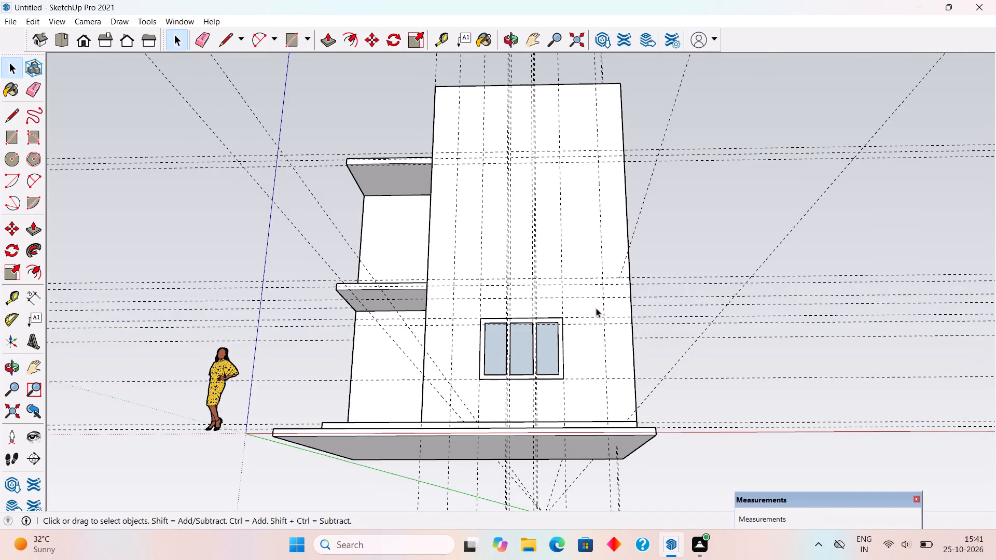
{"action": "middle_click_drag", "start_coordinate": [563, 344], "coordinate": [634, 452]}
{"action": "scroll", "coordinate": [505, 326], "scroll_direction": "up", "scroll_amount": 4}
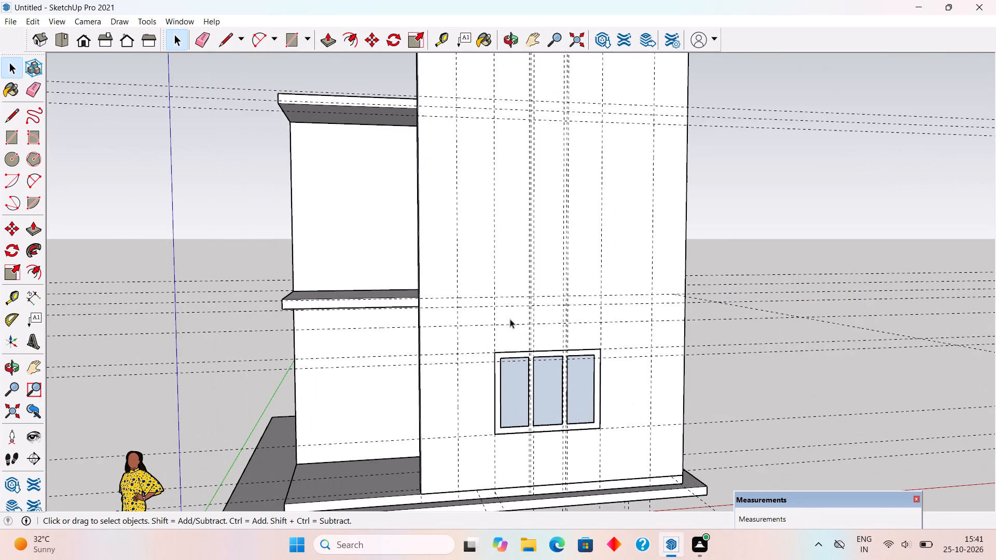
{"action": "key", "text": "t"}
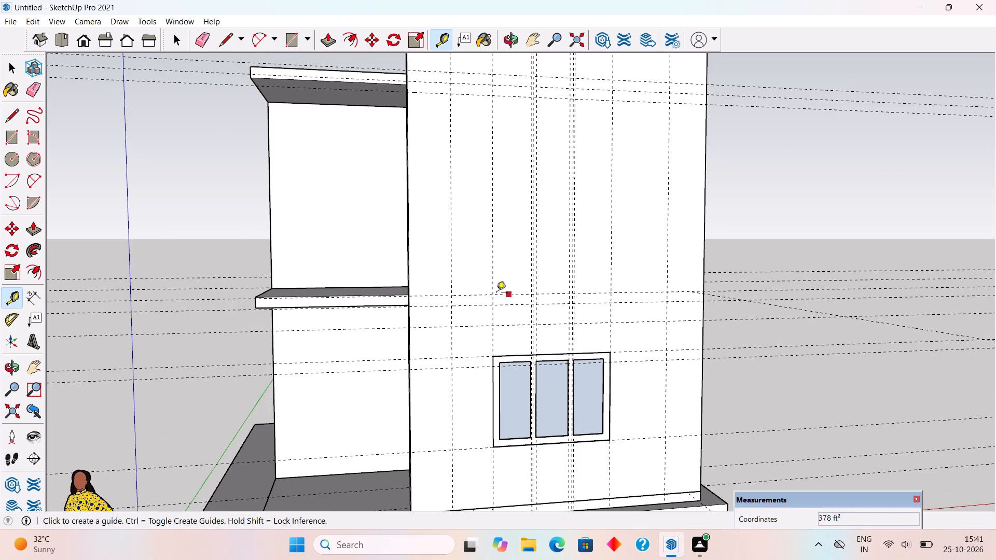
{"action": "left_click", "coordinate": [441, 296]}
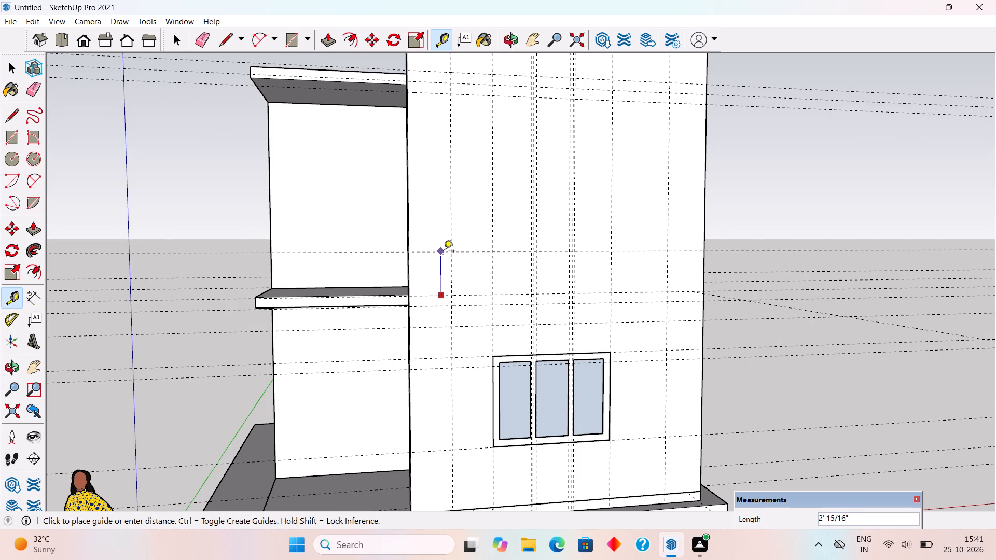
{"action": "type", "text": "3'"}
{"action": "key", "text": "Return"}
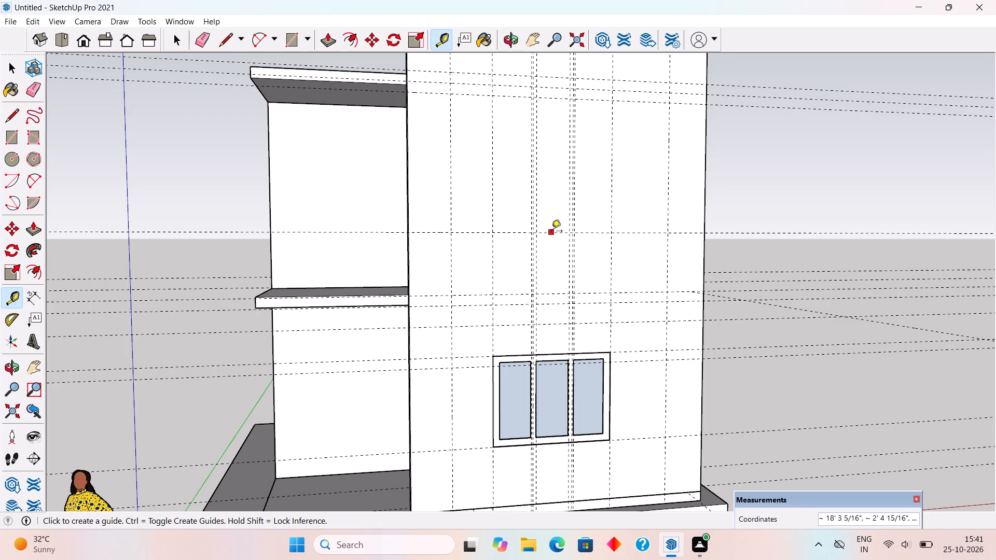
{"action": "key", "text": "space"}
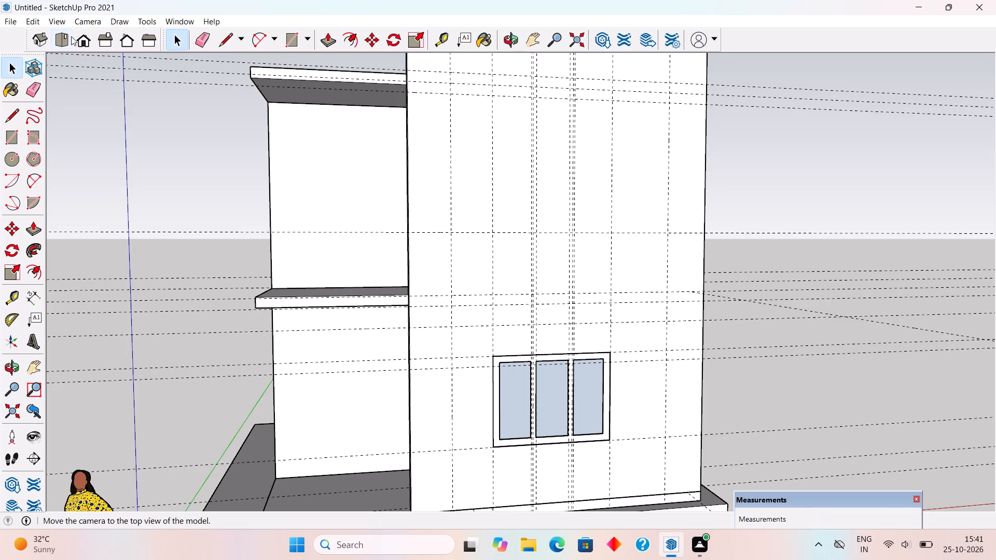
Delete all guides from the model.
{"action": "left_click", "coordinate": [32, 21]}
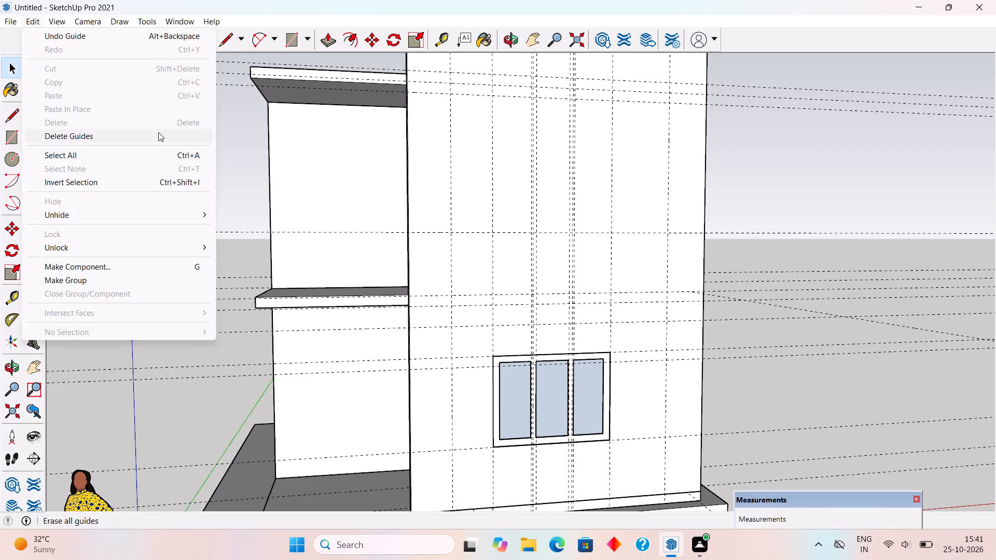
{"action": "left_click", "coordinate": [158, 132]}
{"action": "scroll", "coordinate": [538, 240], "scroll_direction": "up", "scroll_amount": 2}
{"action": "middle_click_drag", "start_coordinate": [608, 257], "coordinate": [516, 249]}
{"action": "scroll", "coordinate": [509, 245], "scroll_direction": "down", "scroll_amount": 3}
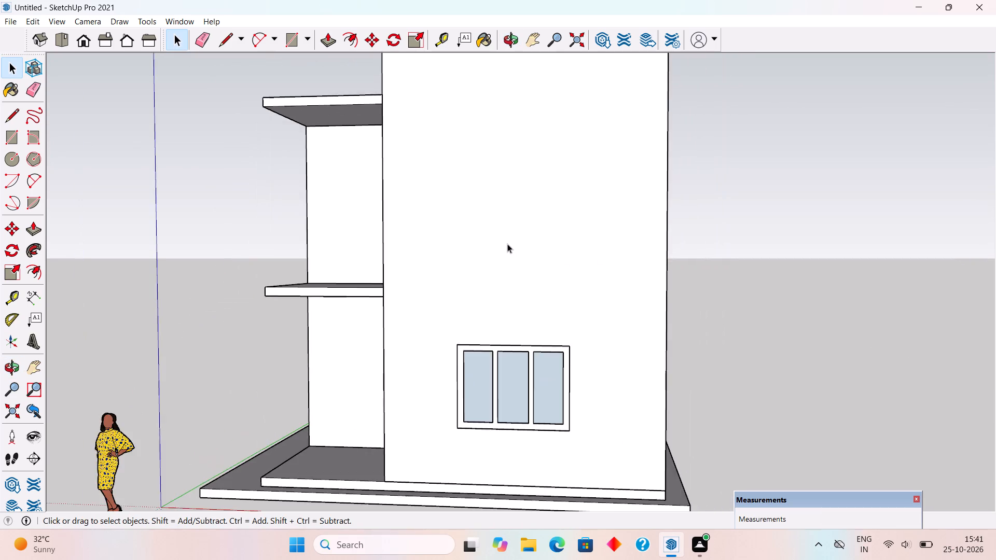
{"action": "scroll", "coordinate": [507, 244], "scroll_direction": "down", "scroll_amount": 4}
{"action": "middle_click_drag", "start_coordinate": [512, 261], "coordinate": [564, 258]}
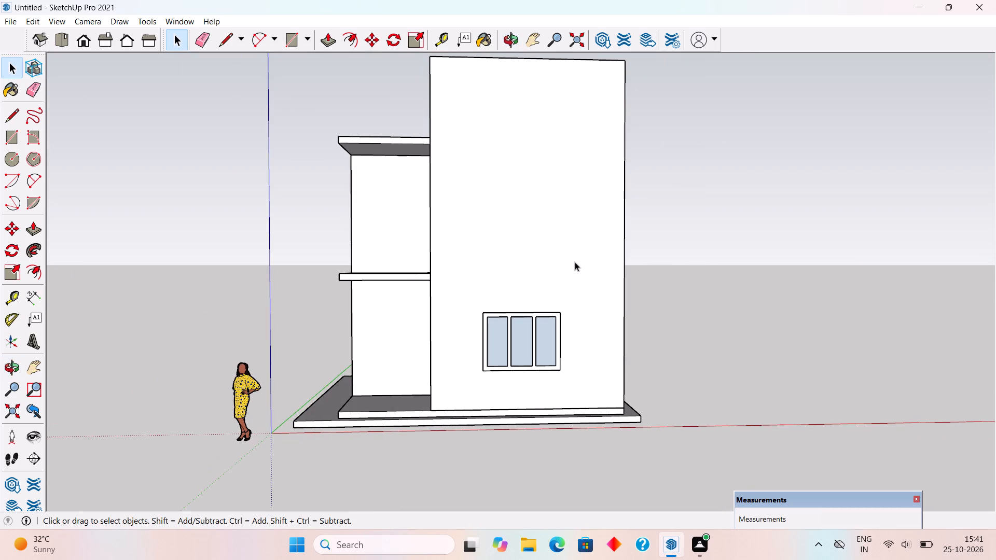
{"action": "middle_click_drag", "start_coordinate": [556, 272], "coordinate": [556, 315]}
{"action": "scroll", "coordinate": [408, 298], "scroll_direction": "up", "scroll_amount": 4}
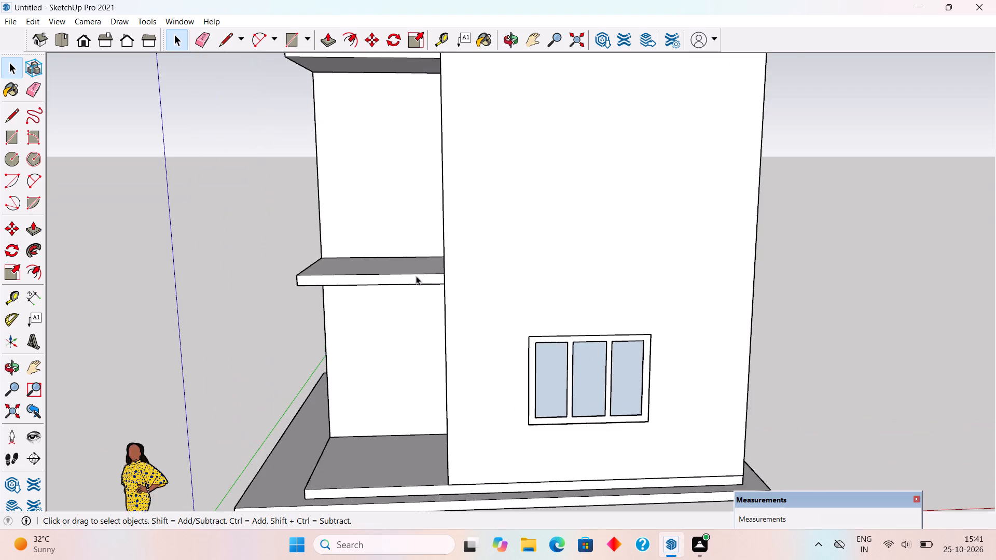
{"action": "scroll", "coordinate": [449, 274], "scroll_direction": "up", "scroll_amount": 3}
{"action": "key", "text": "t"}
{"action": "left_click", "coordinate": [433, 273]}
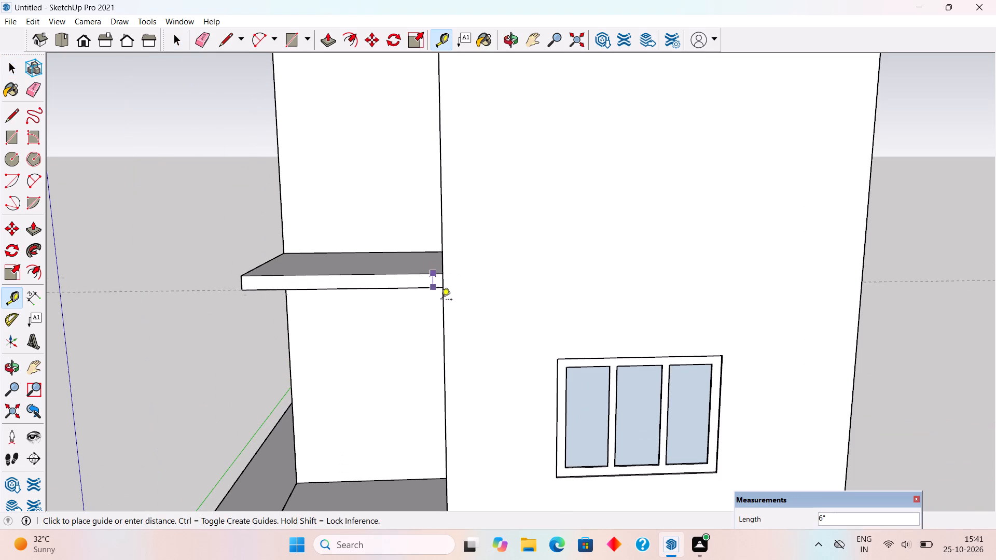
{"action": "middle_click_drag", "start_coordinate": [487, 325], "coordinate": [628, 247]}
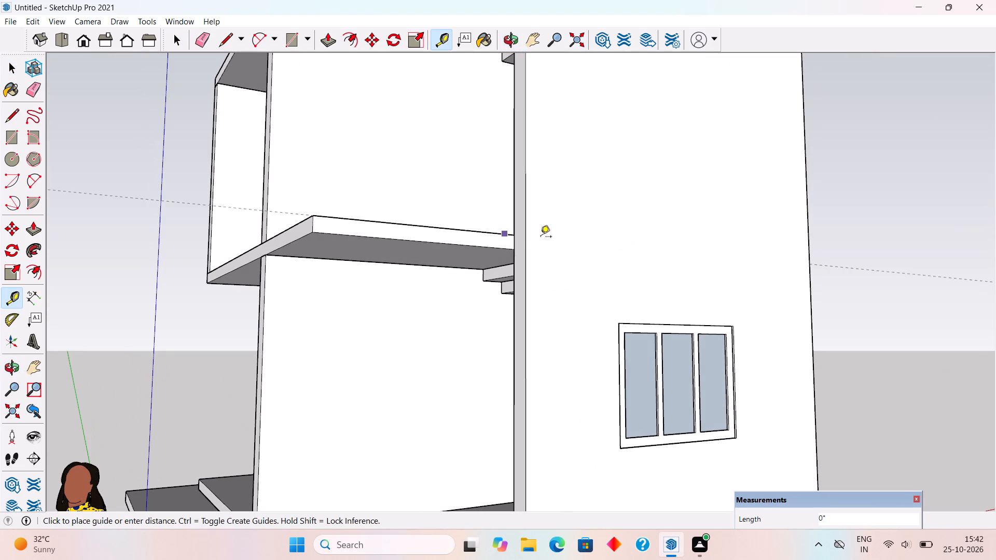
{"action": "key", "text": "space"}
Close off the first-floor slab's front face at the stair wall and pull it out flush with the wall's outer face.
{"action": "triple_click", "coordinate": [495, 241]}
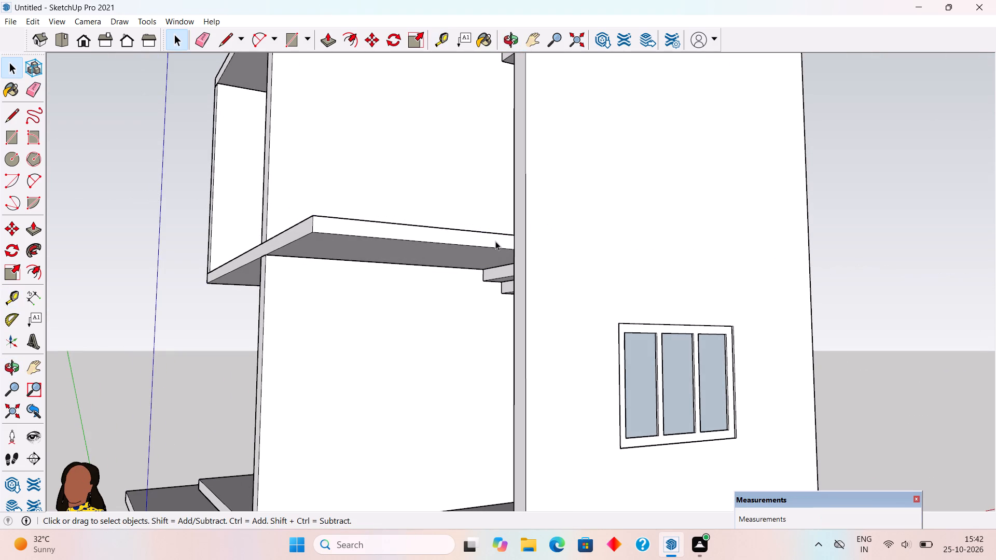
{"action": "scroll", "coordinate": [538, 231], "scroll_direction": "up", "scroll_amount": 8}
{"action": "key", "text": "l"}
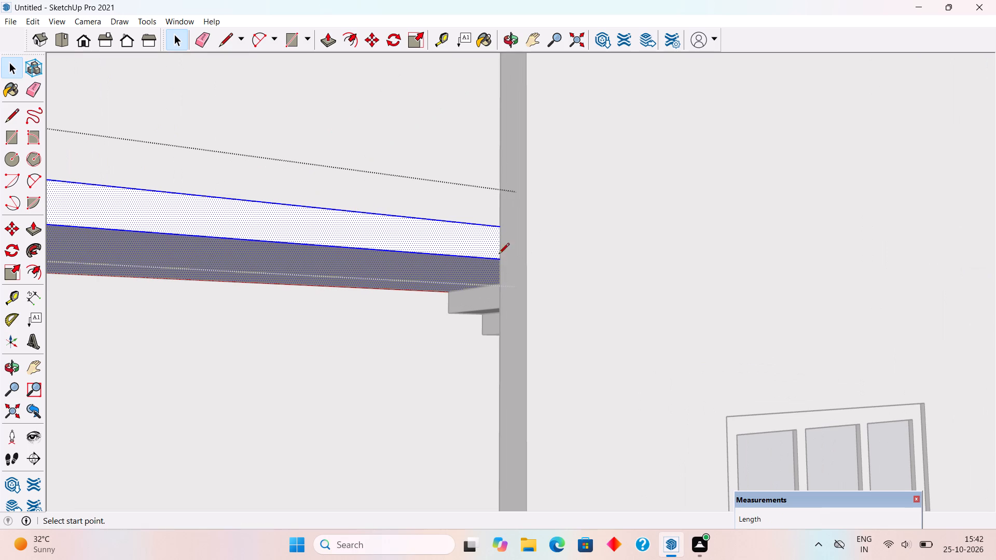
{"action": "left_click", "coordinate": [499, 257]}
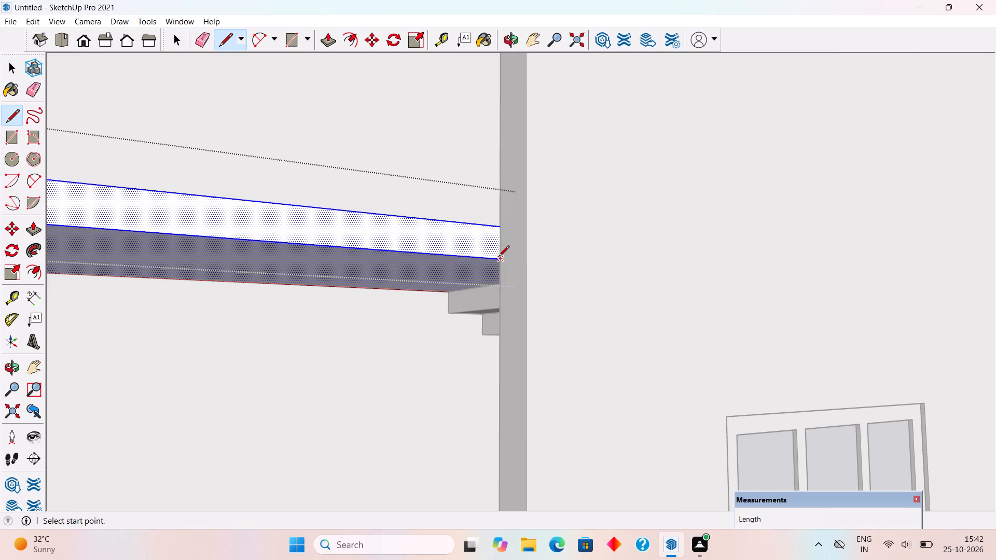
{"action": "left_click", "coordinate": [497, 229]}
{"action": "key", "text": "p"}
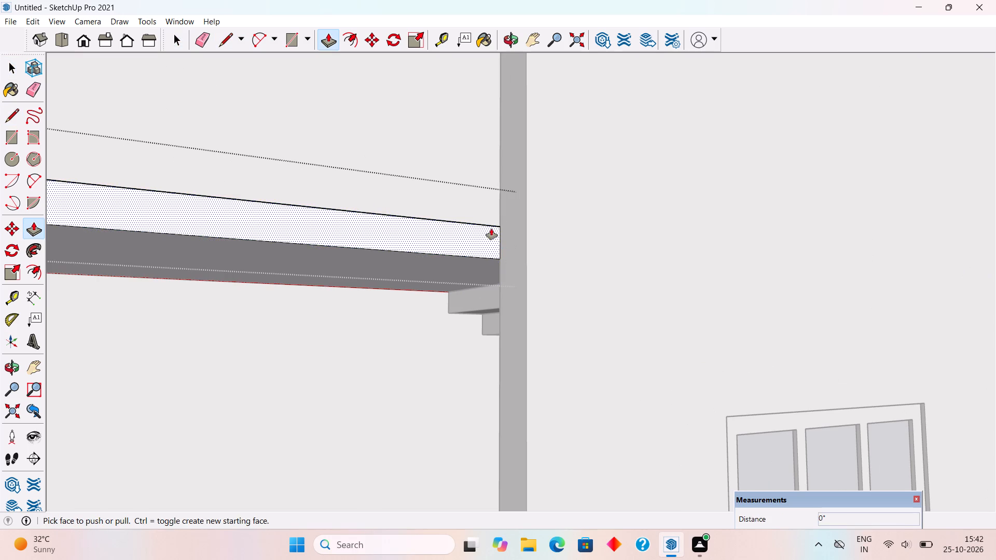
{"action": "left_click", "coordinate": [491, 229]}
{"action": "left_click", "coordinate": [534, 194]}
{"action": "key", "text": "space"}
{"action": "scroll", "coordinate": [538, 217], "scroll_direction": "down", "scroll_amount": 2}
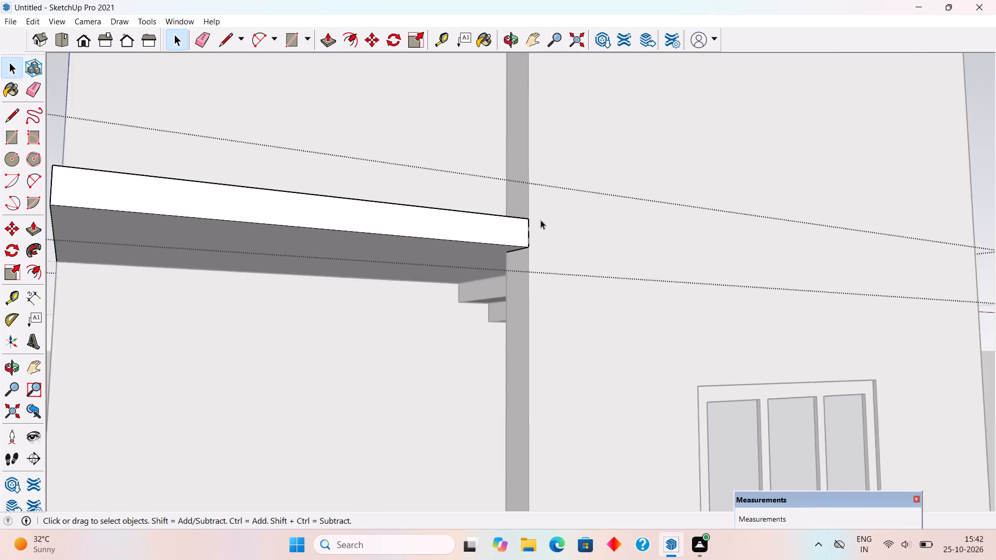
{"action": "scroll", "coordinate": [541, 220], "scroll_direction": "down", "scroll_amount": 9}
{"action": "left_click", "coordinate": [792, 319]}
Close off the roof slab's front face with a 6" edge at the stair wall and pull it out 9".
{"action": "middle_click_drag", "start_coordinate": [792, 318], "coordinate": [753, 392]}
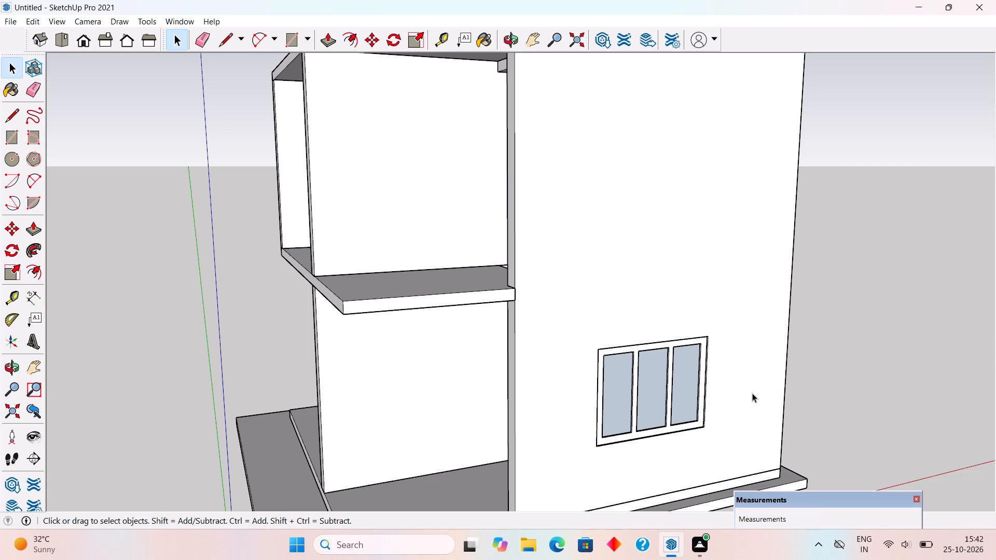
{"action": "scroll", "coordinate": [675, 364], "scroll_direction": "down", "scroll_amount": 3}
{"action": "middle_click_drag", "start_coordinate": [496, 287], "coordinate": [493, 365]}
{"action": "scroll", "coordinate": [493, 365], "scroll_direction": "down", "scroll_amount": 3}
{"action": "middle_click_drag", "start_coordinate": [549, 281], "coordinate": [545, 282]}
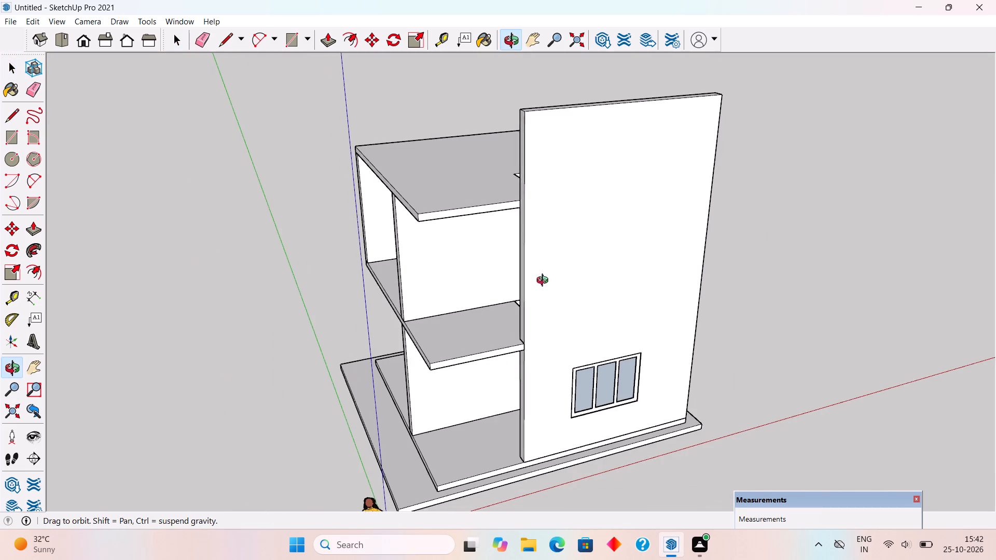
{"action": "middle_click_drag", "start_coordinate": [545, 282], "coordinate": [487, 296]}
{"action": "scroll", "coordinate": [471, 251], "scroll_direction": "up", "scroll_amount": 6}
{"action": "scroll", "coordinate": [487, 188], "scroll_direction": "up", "scroll_amount": 3}
{"action": "triple_click", "coordinate": [502, 160]}
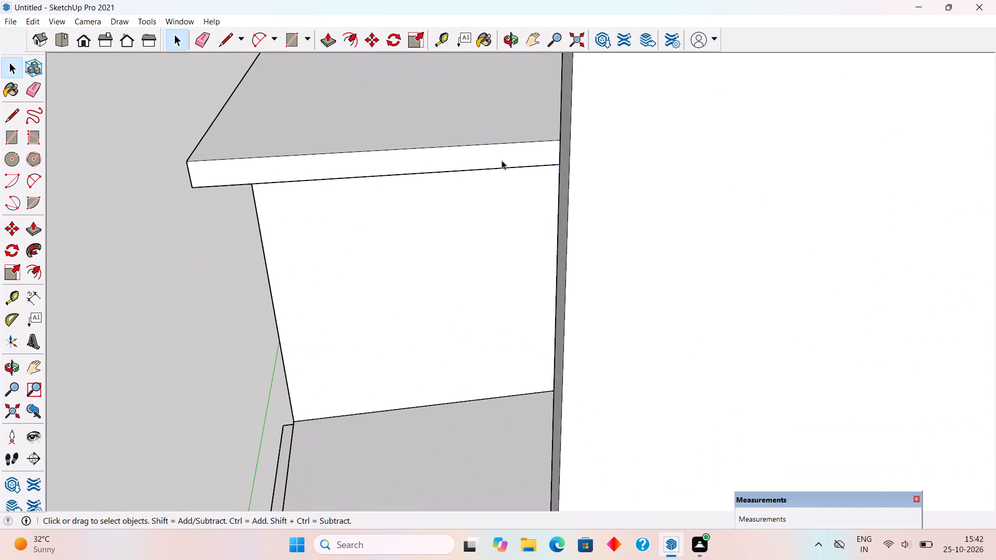
{"action": "middle_click_drag", "start_coordinate": [600, 174], "coordinate": [670, 177]}
{"action": "key", "text": "l"}
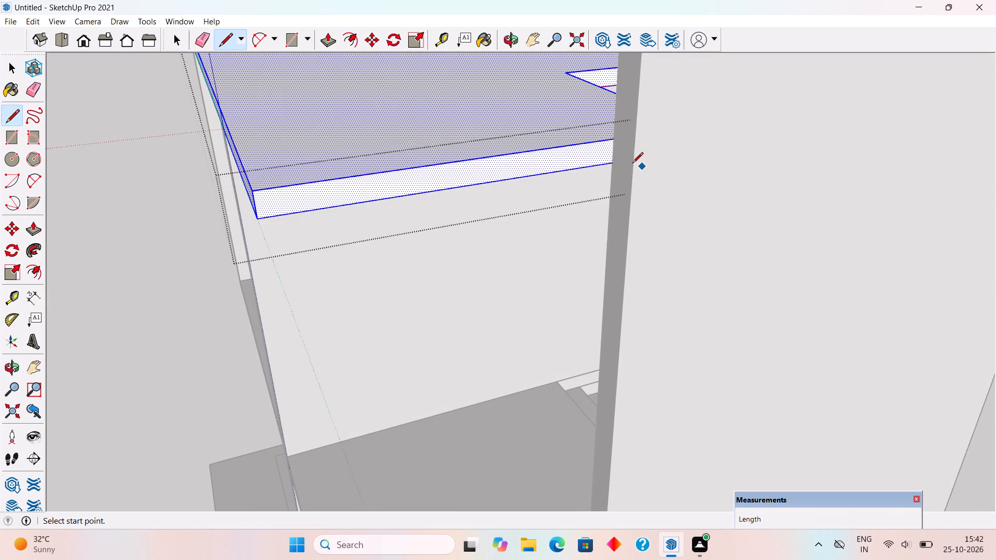
{"action": "left_click", "coordinate": [613, 165]}
{"action": "left_click", "coordinate": [612, 142]}
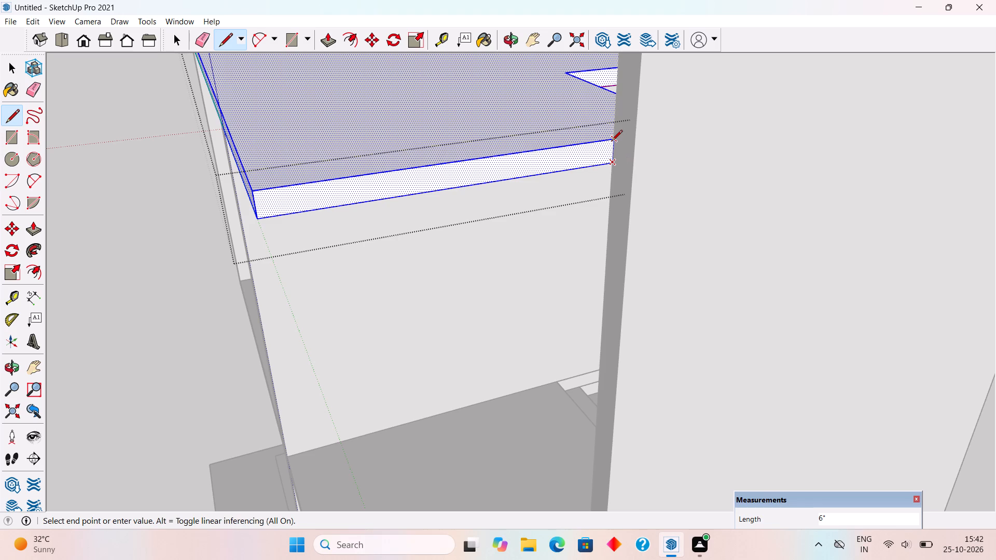
{"action": "key", "text": "p"}
{"action": "left_click", "coordinate": [594, 165]}
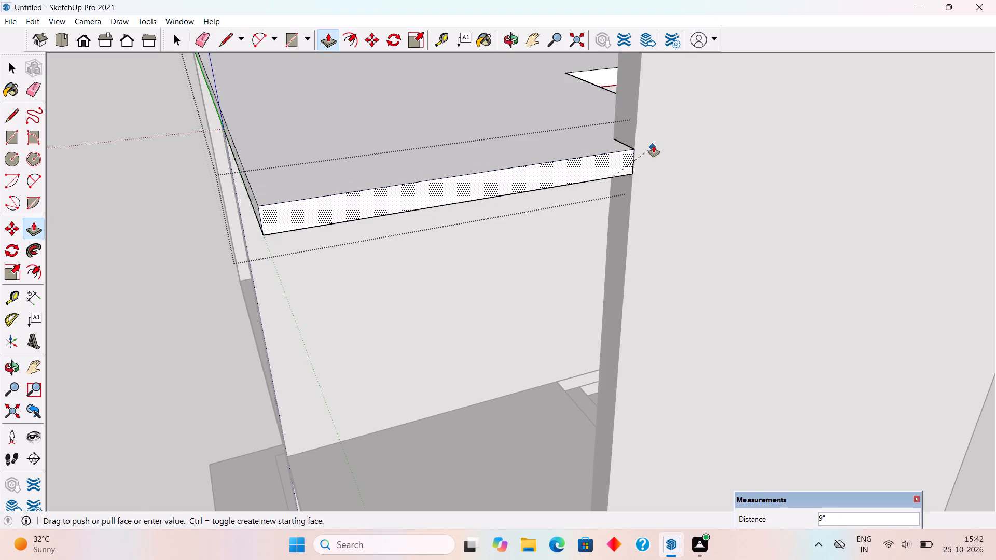
{"action": "left_click", "coordinate": [653, 144]}
{"action": "key", "text": "space"}
{"action": "scroll", "coordinate": [657, 176], "scroll_direction": "down", "scroll_amount": 4}
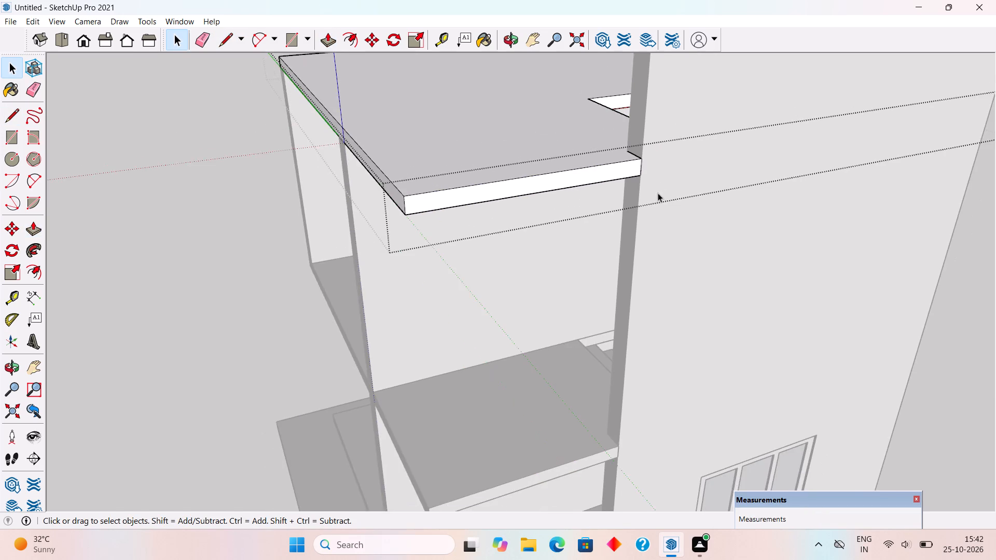
{"action": "scroll", "coordinate": [658, 197], "scroll_direction": "down", "scroll_amount": 8}
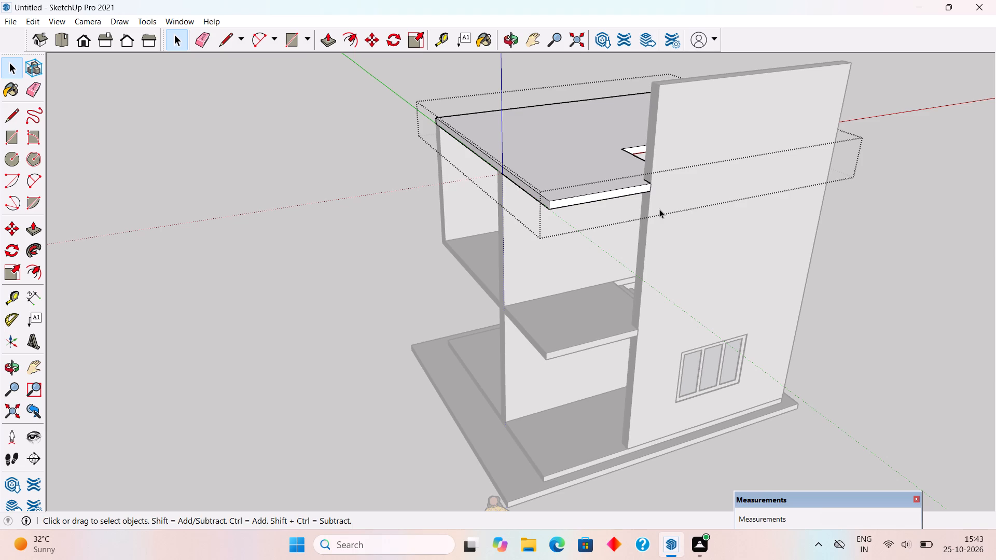
{"action": "left_click", "coordinate": [866, 246]}
Place a guide on the stair wall 10' 6" above its base, level with the first-floor slab's top, and another 1.5' below it.
{"action": "middle_click_drag", "start_coordinate": [834, 256], "coordinate": [787, 122]}
{"action": "scroll", "coordinate": [776, 44], "scroll_direction": "down", "scroll_amount": 3}
{"action": "scroll", "coordinate": [754, 344], "scroll_direction": "down", "scroll_amount": 3}
{"action": "middle_click_drag", "start_coordinate": [737, 369], "coordinate": [670, 364]}
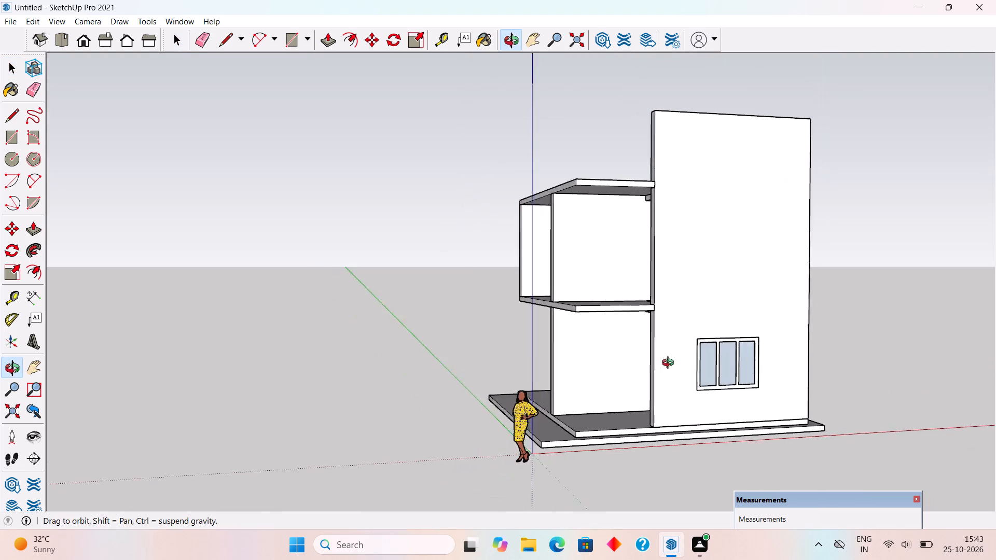
{"action": "middle_click_drag", "start_coordinate": [670, 364], "coordinate": [643, 360]}
{"action": "scroll", "coordinate": [695, 416], "scroll_direction": "up", "scroll_amount": 4}
{"action": "middle_click_drag", "start_coordinate": [730, 415], "coordinate": [791, 442]}
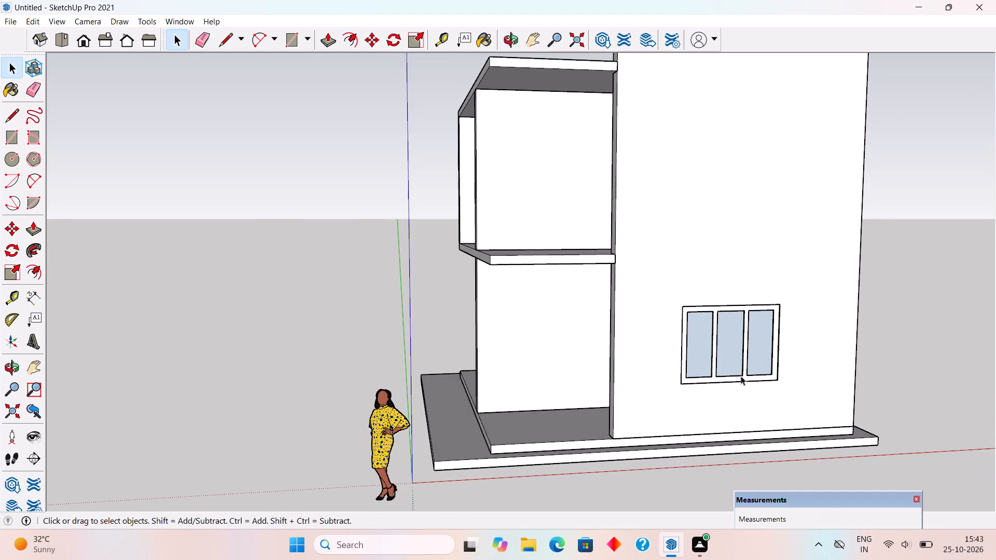
{"action": "scroll", "coordinate": [738, 381], "scroll_direction": "up", "scroll_amount": 2}
{"action": "key", "text": "t"}
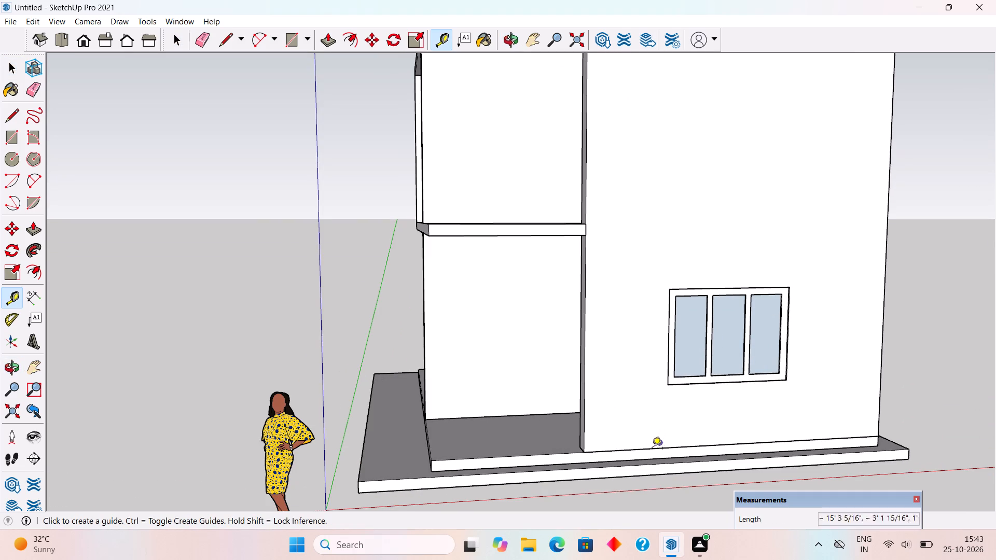
{"action": "left_click", "coordinate": [652, 449]}
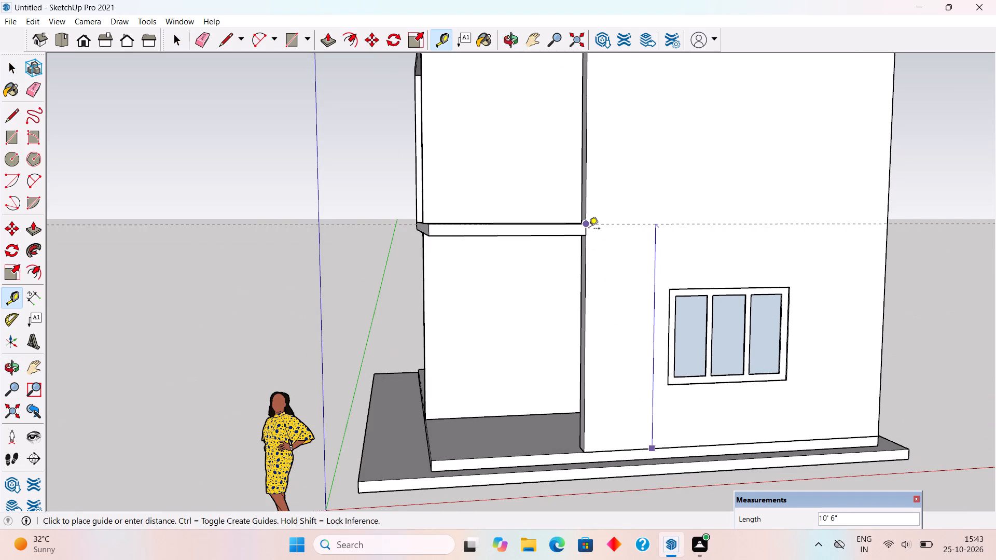
{"action": "left_click", "coordinate": [589, 229]}
{"action": "left_click", "coordinate": [638, 226]}
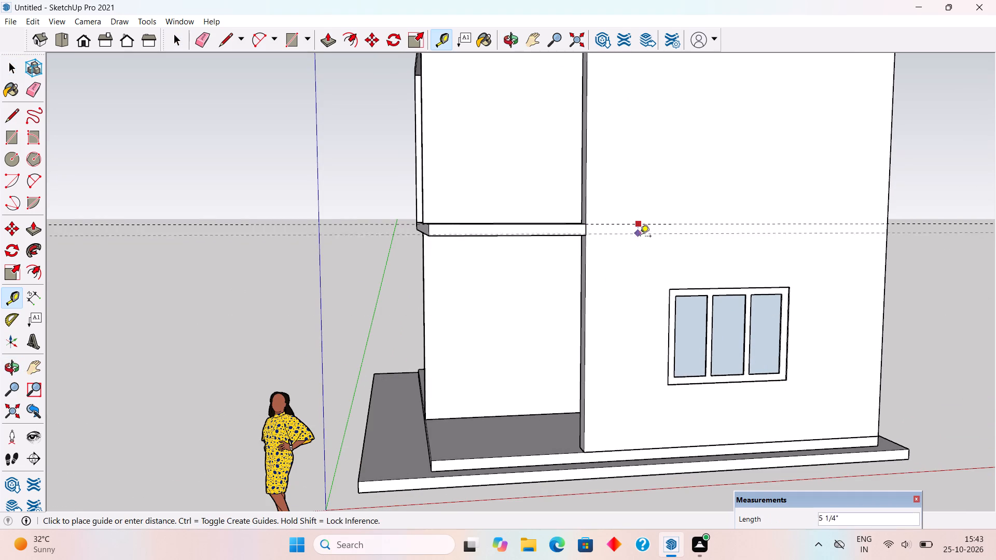
{"action": "type", "text": "1.5'"}
{"action": "key", "text": "Return"}
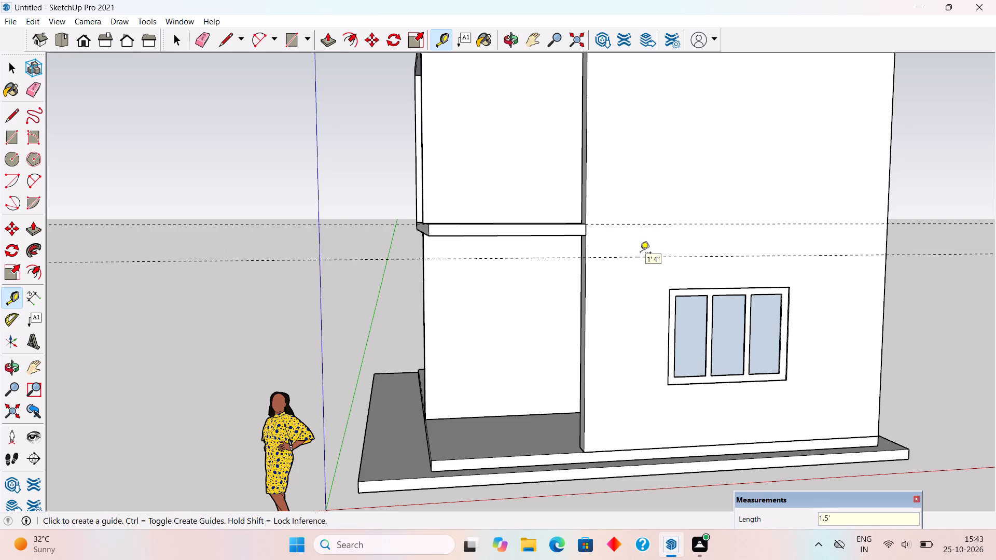
Place a guide across the stair wall level with the roof slab's top and another 1' below it.
{"action": "scroll", "coordinate": [647, 262], "scroll_direction": "down", "scroll_amount": 4}
{"action": "scroll", "coordinate": [679, 355], "scroll_direction": "down", "scroll_amount": 2}
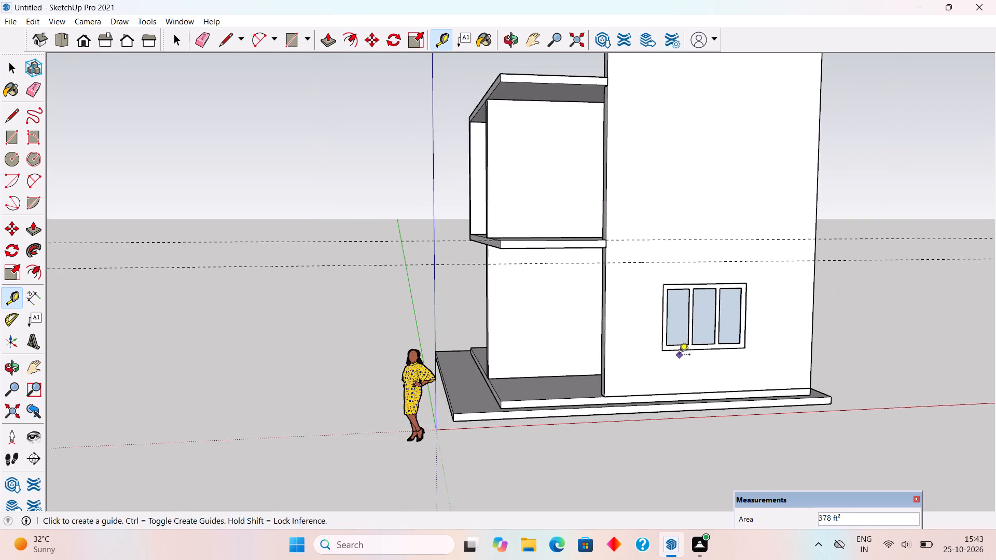
{"action": "scroll", "coordinate": [679, 355], "scroll_direction": "down", "scroll_amount": 2}
{"action": "scroll", "coordinate": [669, 188], "scroll_direction": "up", "scroll_amount": 4}
{"action": "scroll", "coordinate": [613, 154], "scroll_direction": "up", "scroll_amount": 3}
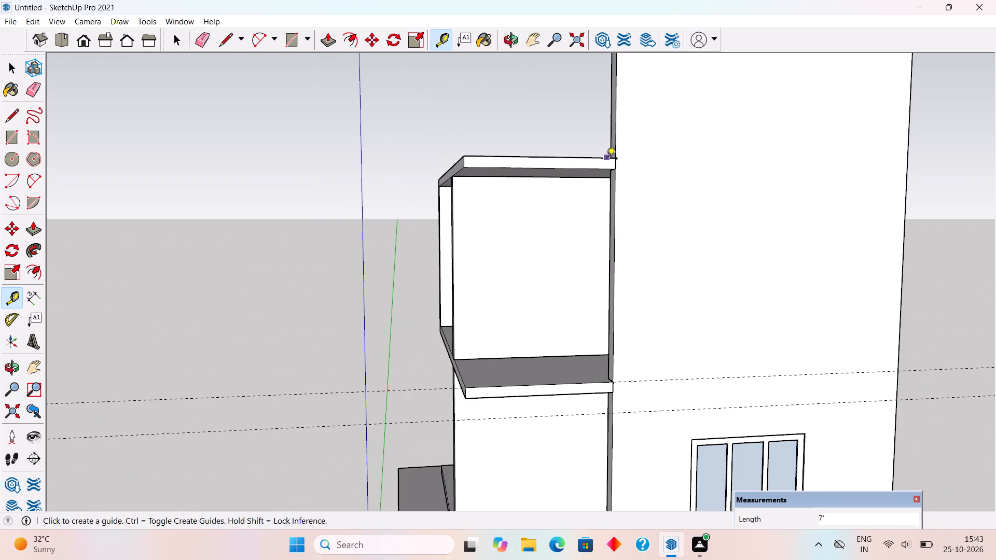
{"action": "double_click", "coordinate": [606, 160]}
{"action": "left_click", "coordinate": [642, 159]}
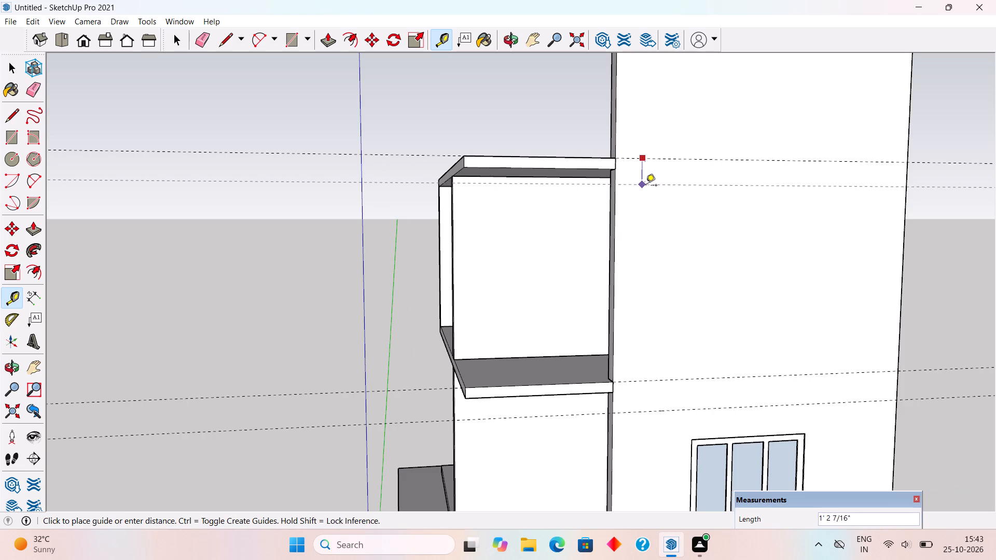
{"action": "key", "text": "1"}
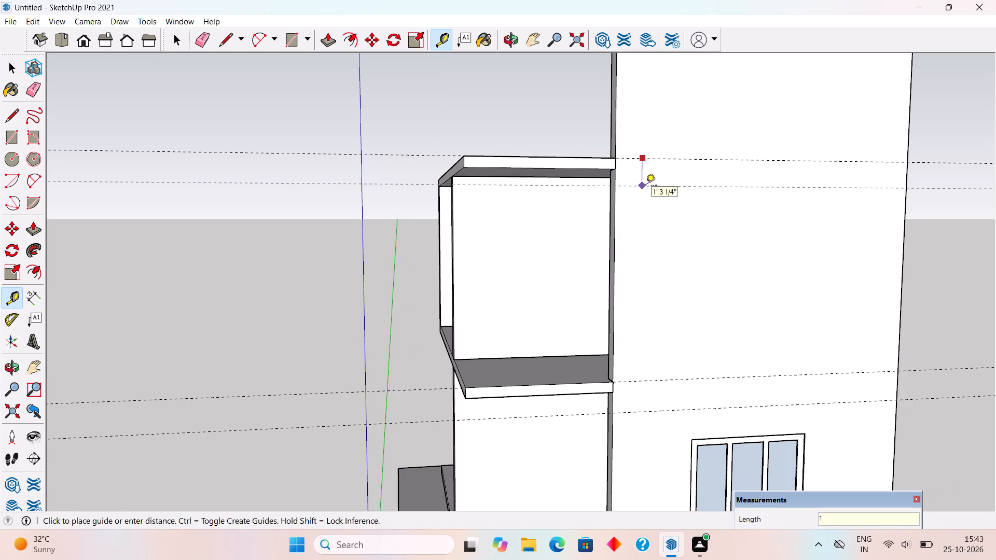
{"action": "key", "text": "apostrophe"}
{"action": "key", "text": "Return"}
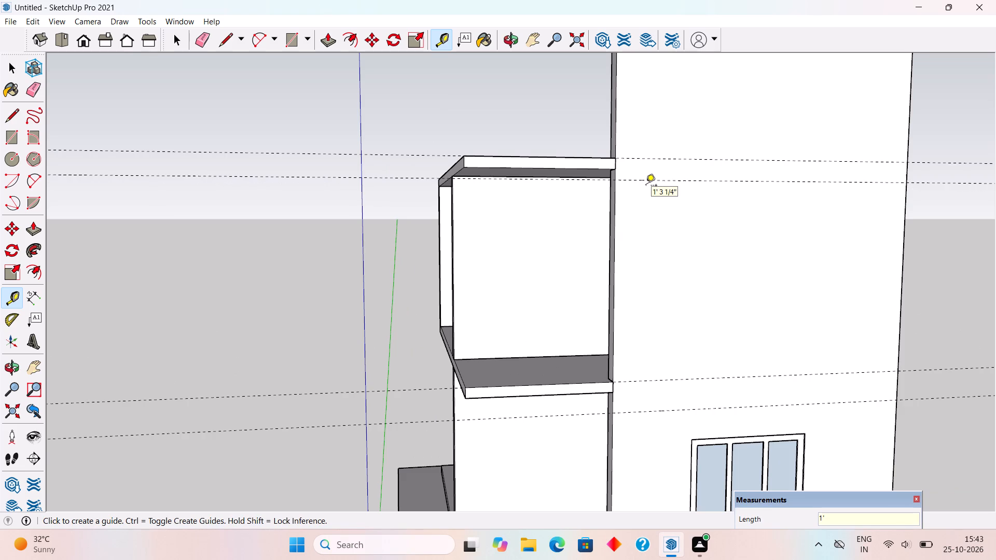
{"action": "middle_click_drag", "start_coordinate": [646, 203], "coordinate": [646, 280]}
{"action": "key", "text": "space"}
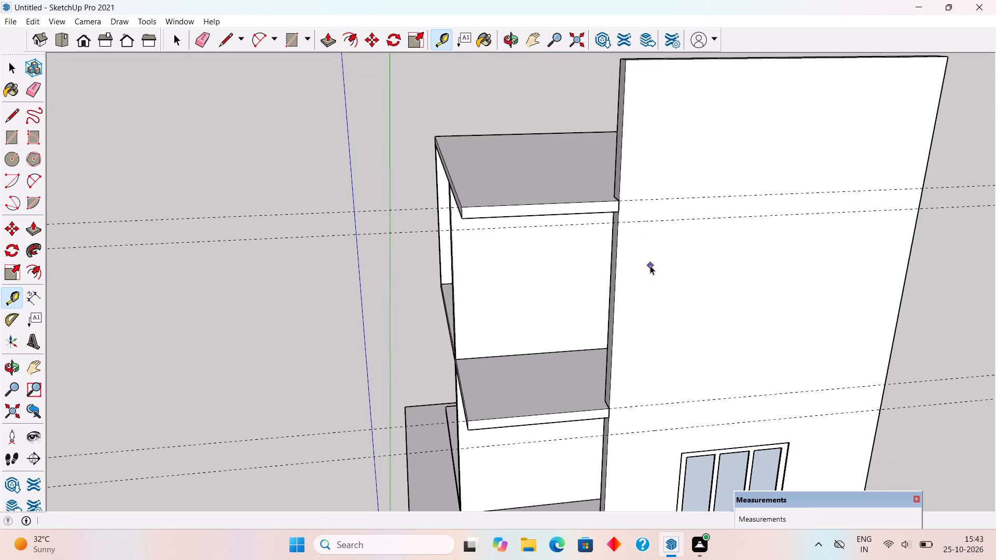
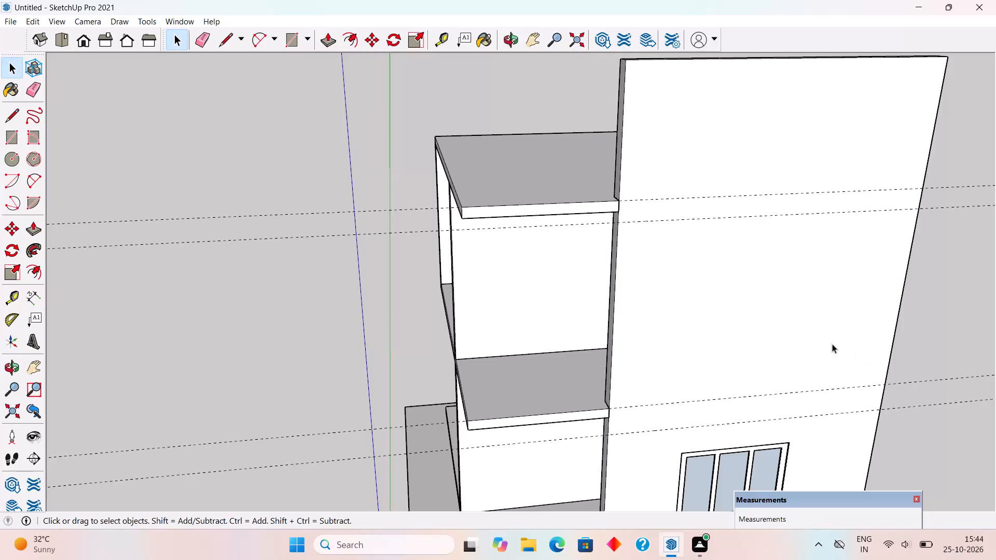
Examine the outer stair wall, its guides and the ground-floor window around the first-floor slab.
{"action": "scroll", "coordinate": [820, 338], "scroll_direction": "up", "scroll_amount": 3}
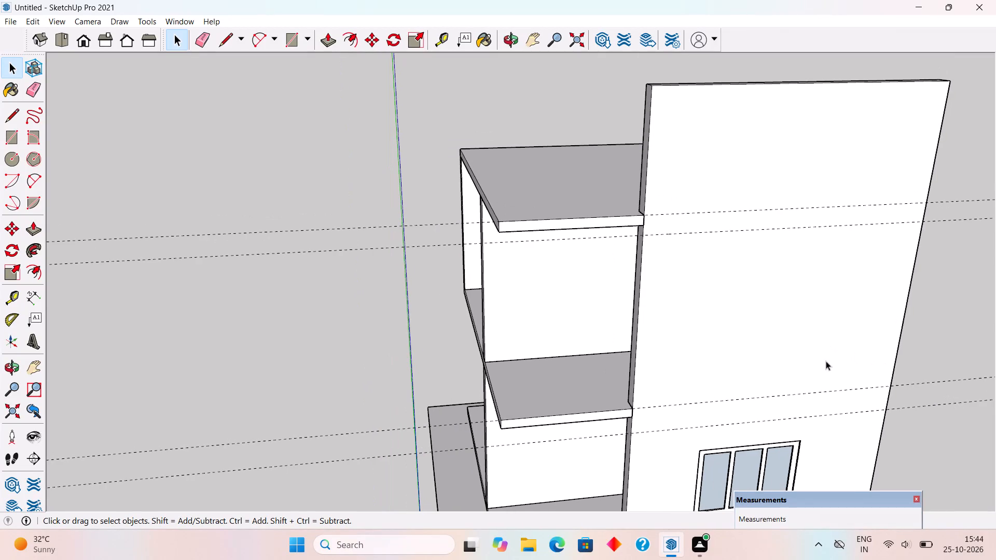
{"action": "scroll", "coordinate": [815, 356], "scroll_direction": "down", "scroll_amount": 5}
{"action": "middle_click_drag", "start_coordinate": [760, 326], "coordinate": [642, 248]}
{"action": "scroll", "coordinate": [642, 248], "scroll_direction": "up", "scroll_amount": 1}
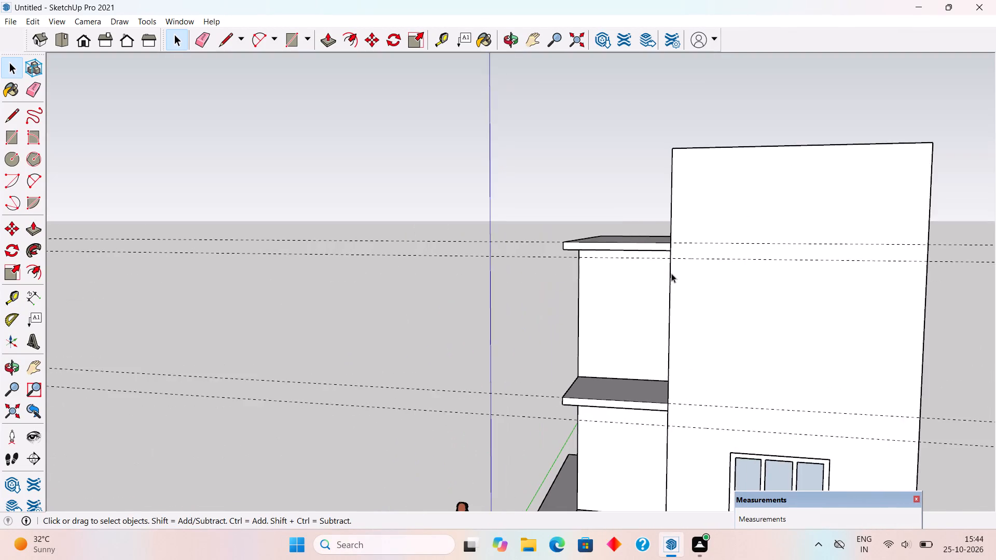
{"action": "scroll", "coordinate": [673, 274], "scroll_direction": "up", "scroll_amount": 2}
{"action": "middle_click_drag", "start_coordinate": [677, 283], "coordinate": [843, 274]}
{"action": "scroll", "coordinate": [843, 274], "scroll_direction": "down", "scroll_amount": 3}
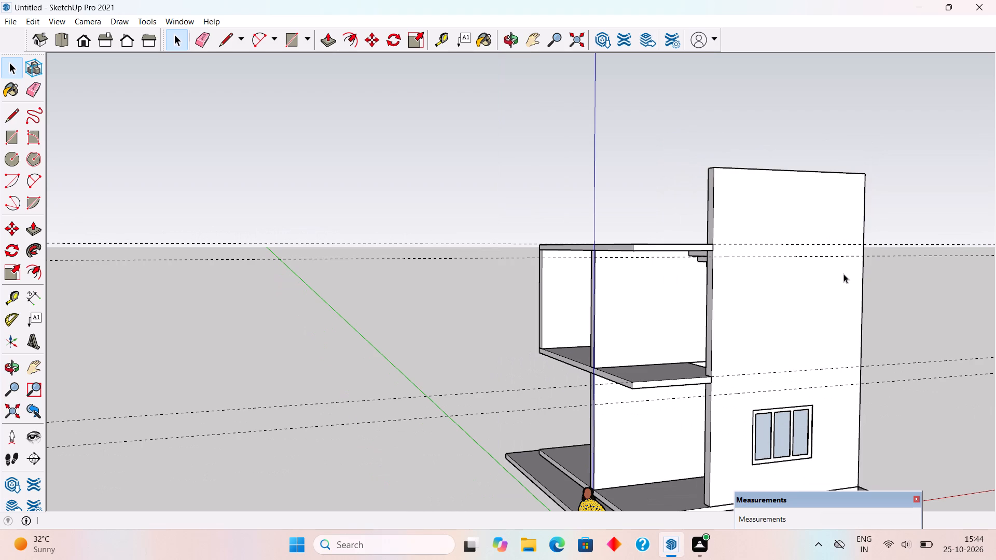
{"action": "scroll", "coordinate": [843, 274], "scroll_direction": "down", "scroll_amount": 1}
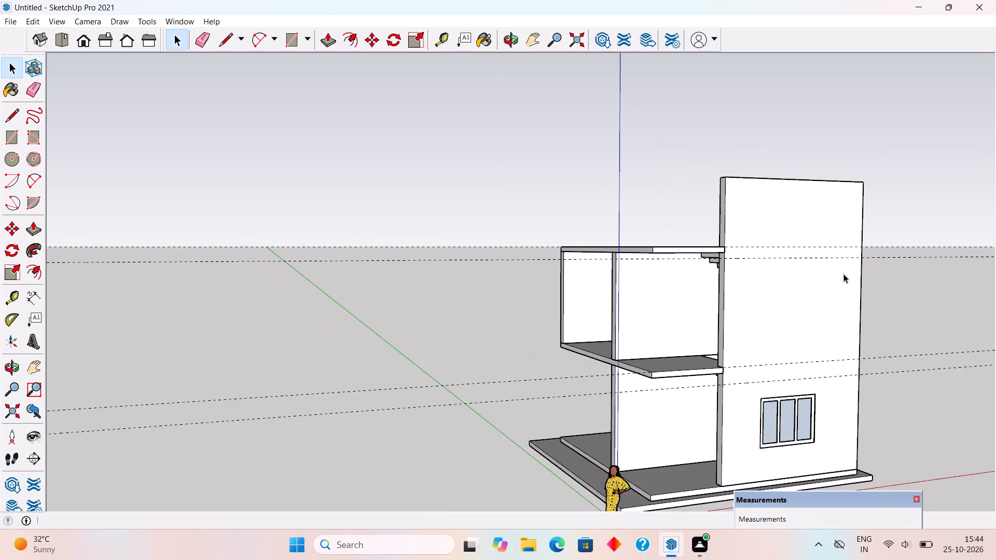
{"action": "scroll", "coordinate": [843, 274], "scroll_direction": "down", "scroll_amount": 1}
{"action": "middle_click_drag", "start_coordinate": [846, 278], "coordinate": [760, 259]}
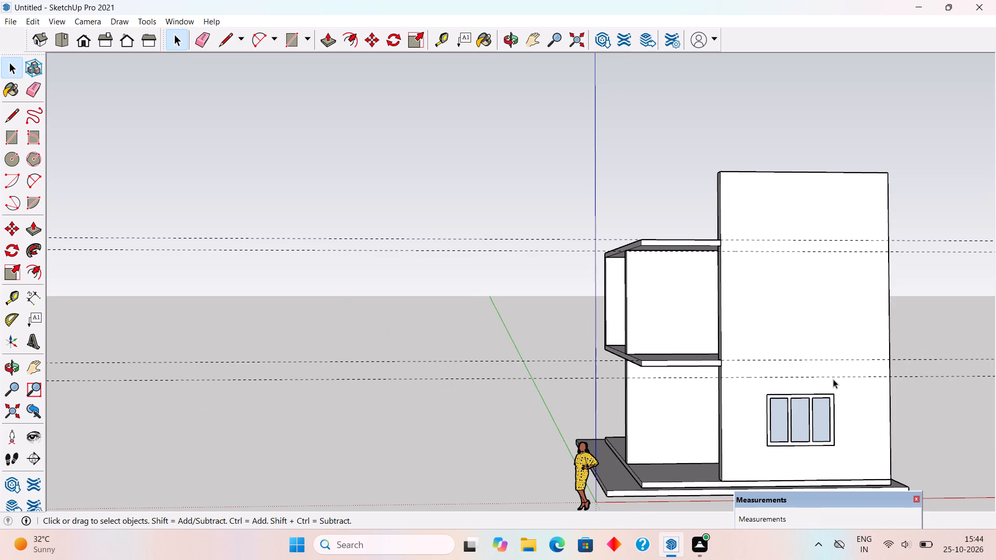
{"action": "middle_click_drag", "start_coordinate": [819, 395], "coordinate": [798, 377]}
{"action": "scroll", "coordinate": [798, 379], "scroll_direction": "up", "scroll_amount": 6}
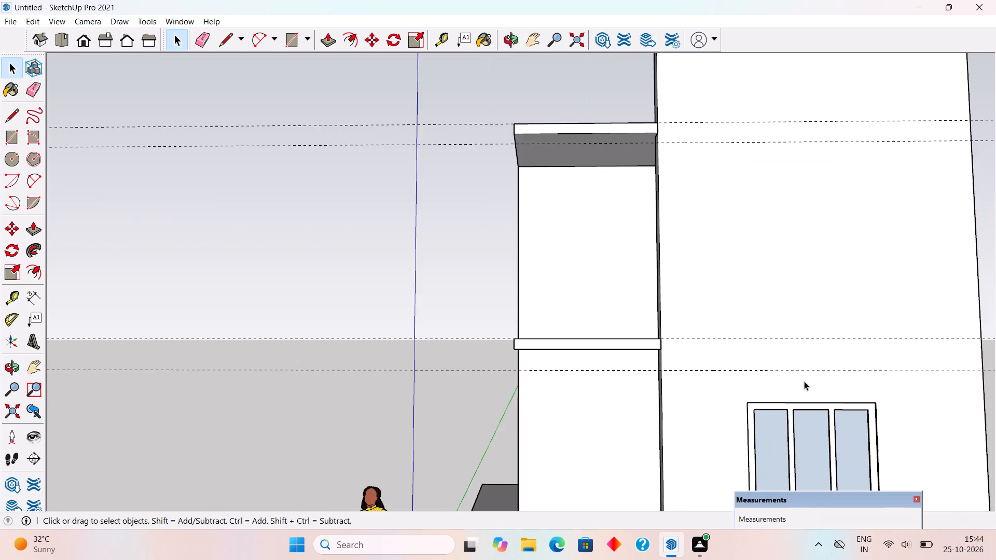
{"action": "middle_click_drag", "start_coordinate": [804, 381], "coordinate": [811, 399]}
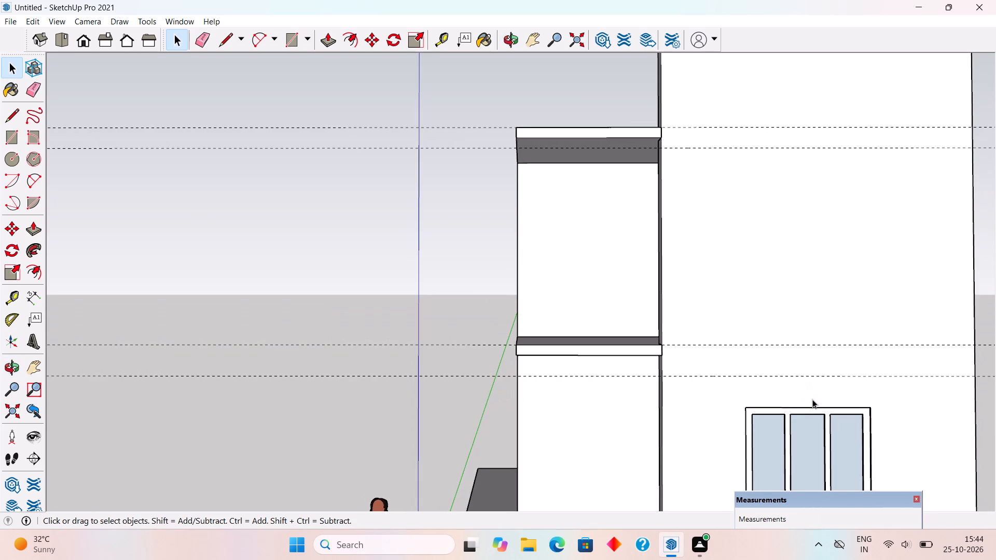
{"action": "scroll", "coordinate": [817, 386], "scroll_direction": "up", "scroll_amount": 3}
{"action": "middle_click_drag", "start_coordinate": [812, 374], "coordinate": [803, 381]}
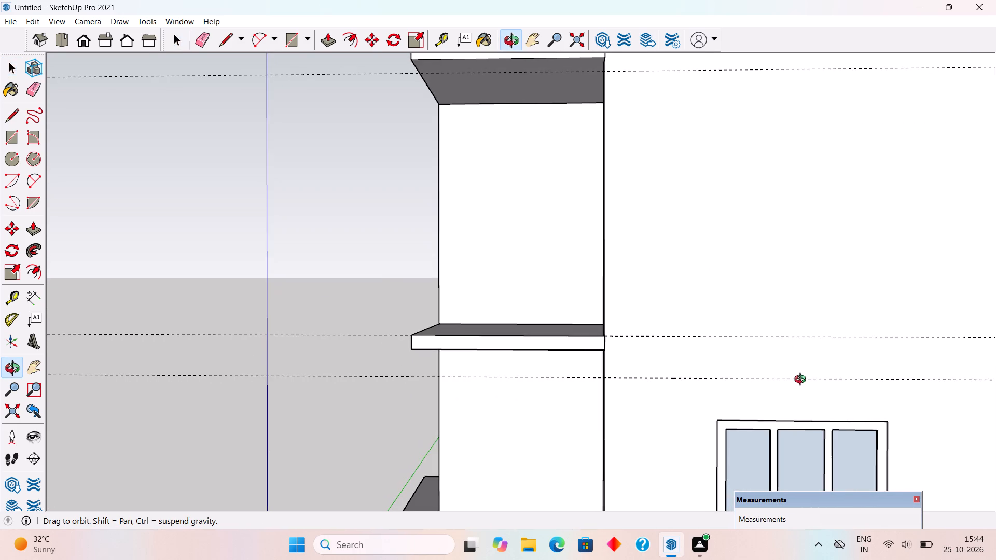
{"action": "middle_click_drag", "start_coordinate": [803, 381], "coordinate": [813, 382]}
{"action": "scroll", "coordinate": [813, 382], "scroll_direction": "up", "scroll_amount": 3}
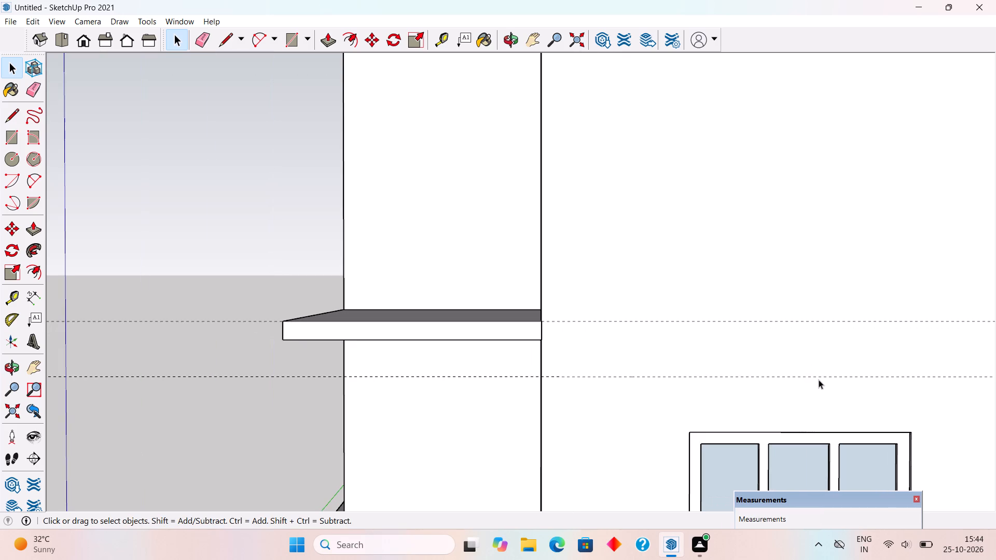
{"action": "key", "text": "t"}
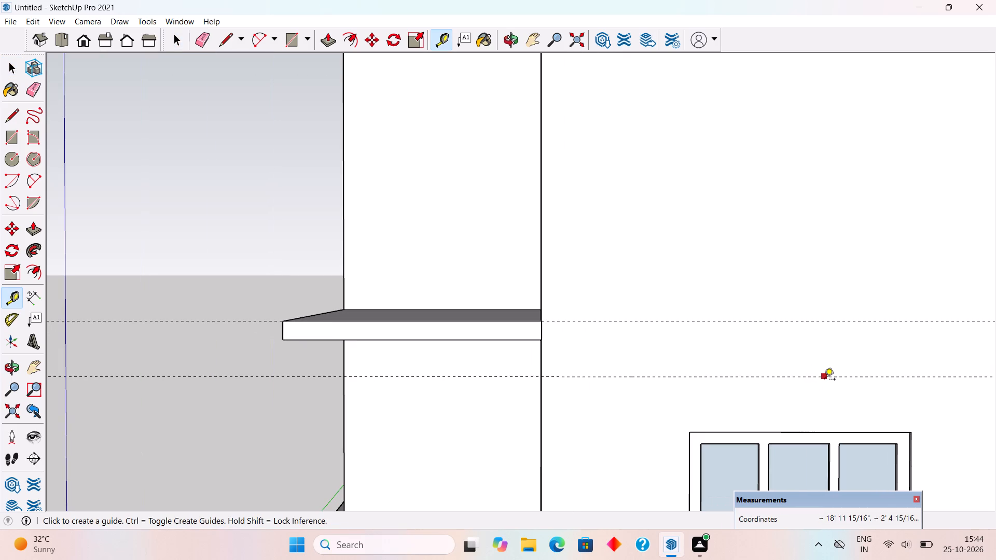
{"action": "middle_click_drag", "start_coordinate": [825, 382], "coordinate": [877, 411]}
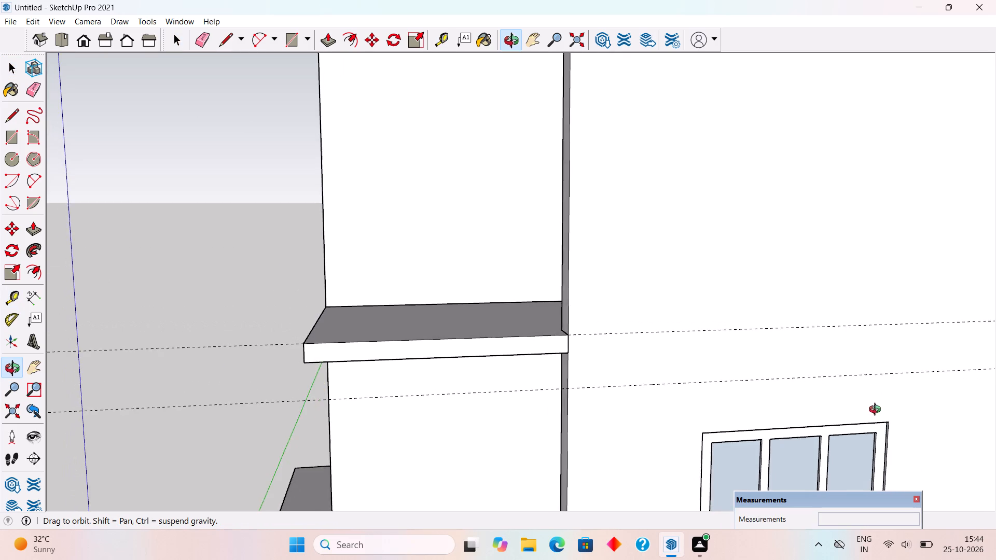
{"action": "middle_click_drag", "start_coordinate": [877, 411], "coordinate": [879, 399]}
{"action": "key", "text": "space"}
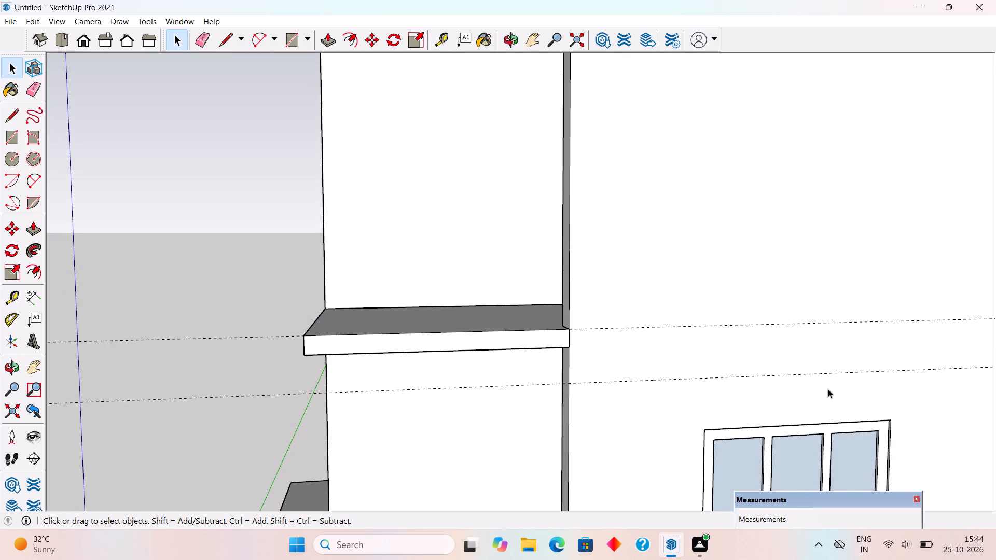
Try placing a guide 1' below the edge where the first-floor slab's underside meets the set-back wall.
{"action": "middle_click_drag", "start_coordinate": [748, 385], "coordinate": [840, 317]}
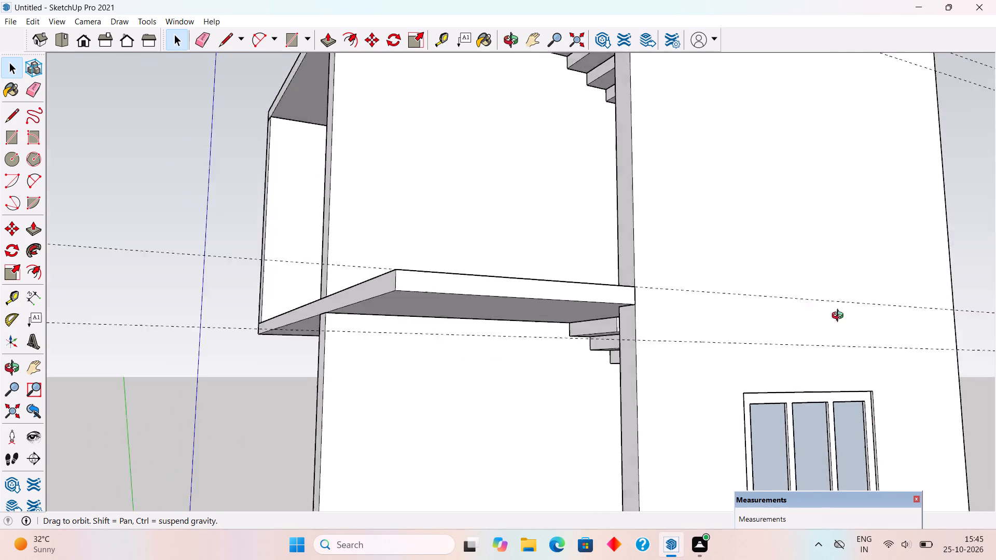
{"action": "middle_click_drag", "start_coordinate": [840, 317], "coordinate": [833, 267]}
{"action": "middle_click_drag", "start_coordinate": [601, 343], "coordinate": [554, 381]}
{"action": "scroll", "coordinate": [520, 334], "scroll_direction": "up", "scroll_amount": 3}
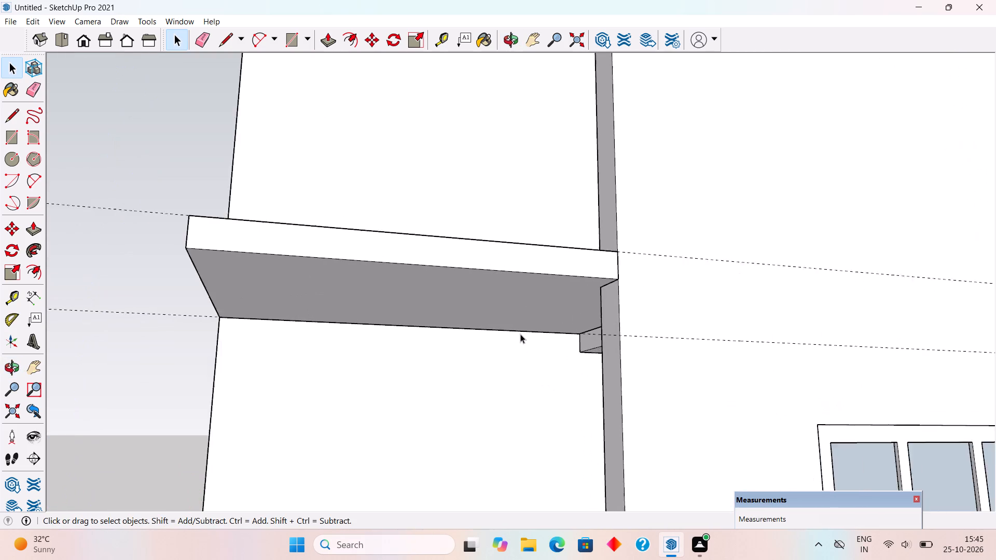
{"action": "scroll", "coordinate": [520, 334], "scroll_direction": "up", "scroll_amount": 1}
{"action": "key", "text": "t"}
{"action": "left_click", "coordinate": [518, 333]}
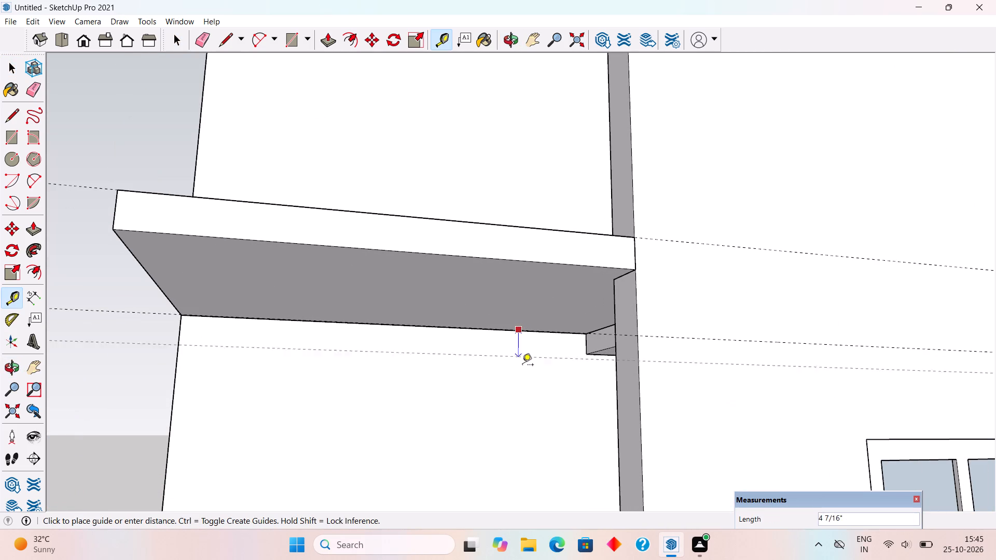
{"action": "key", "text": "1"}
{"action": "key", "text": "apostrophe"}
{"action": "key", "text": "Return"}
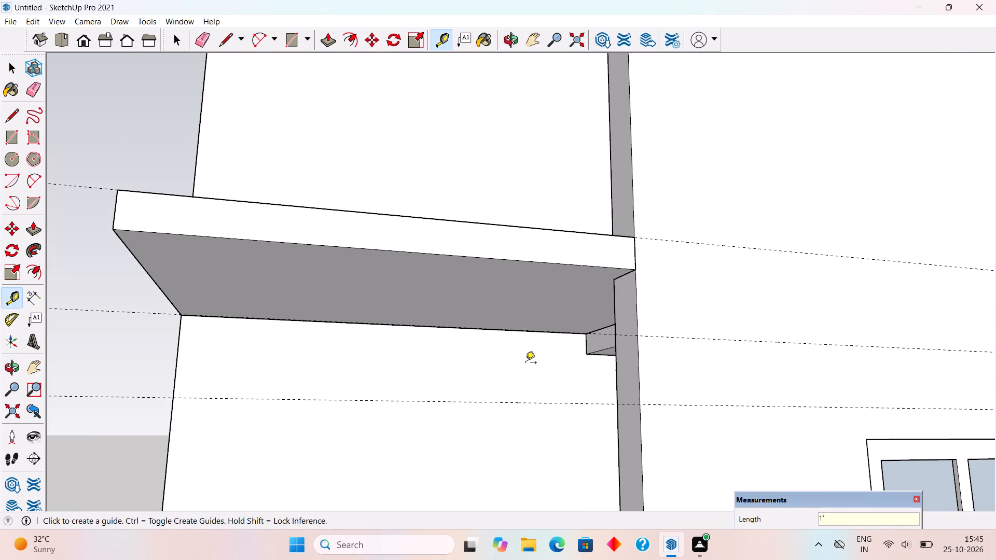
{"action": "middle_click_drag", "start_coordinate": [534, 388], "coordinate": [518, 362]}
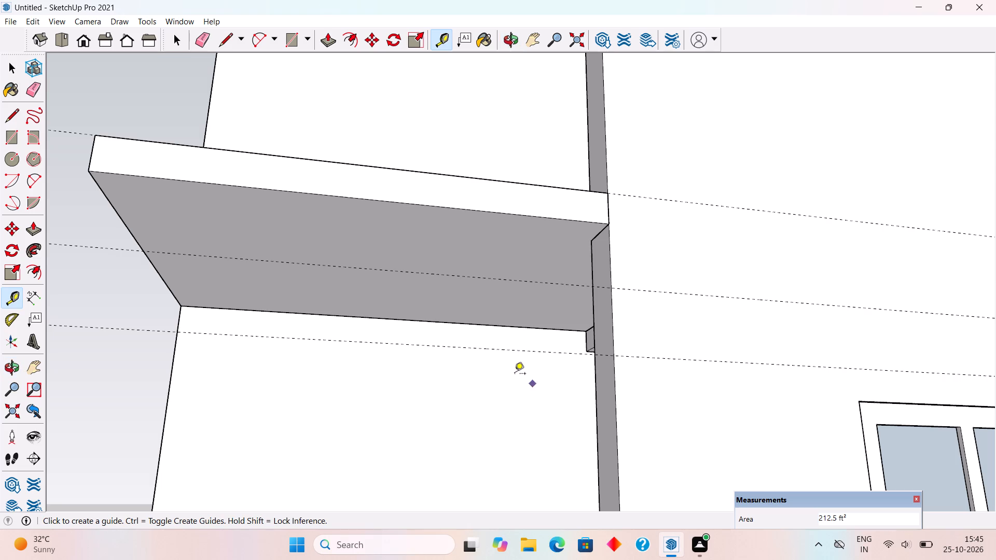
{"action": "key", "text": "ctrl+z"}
Place a guide on the set-back wall 1' below the first-floor slab's underside.
{"action": "scroll", "coordinate": [499, 352], "scroll_direction": "up", "scroll_amount": 3}
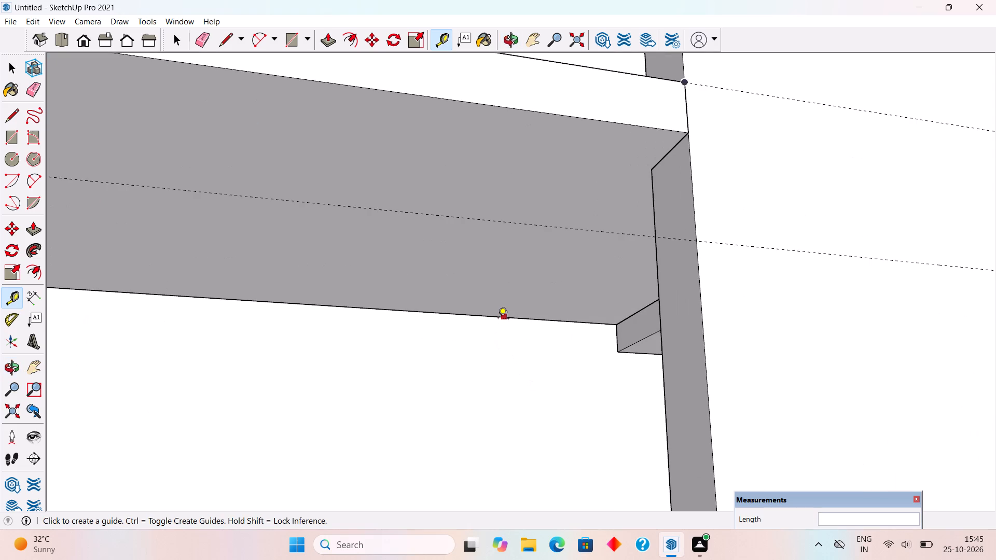
{"action": "left_click", "coordinate": [498, 319]}
{"action": "key", "text": "t"}
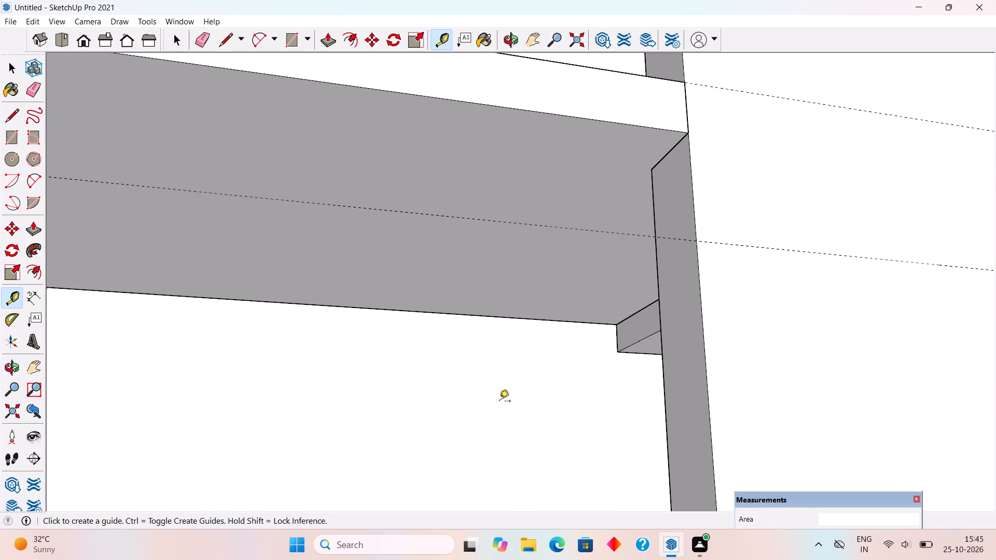
{"action": "left_click", "coordinate": [402, 314]}
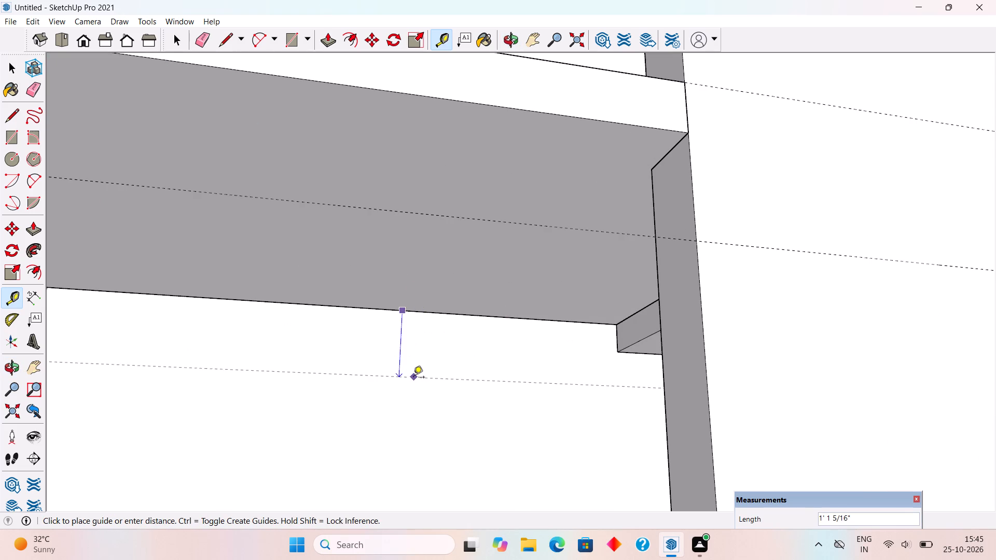
{"action": "type", "text": "1'"}
{"action": "key", "text": "Return"}
{"action": "key", "text": "space"}
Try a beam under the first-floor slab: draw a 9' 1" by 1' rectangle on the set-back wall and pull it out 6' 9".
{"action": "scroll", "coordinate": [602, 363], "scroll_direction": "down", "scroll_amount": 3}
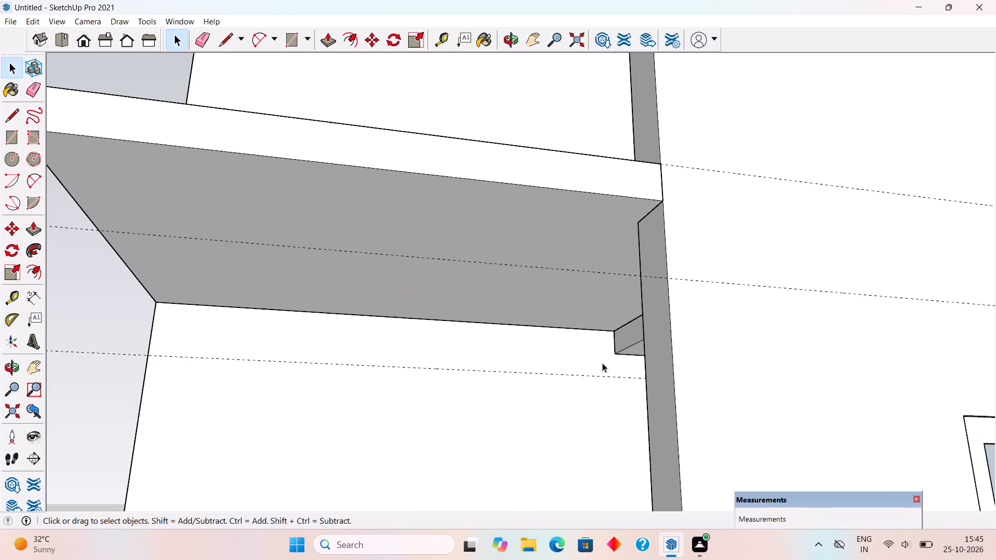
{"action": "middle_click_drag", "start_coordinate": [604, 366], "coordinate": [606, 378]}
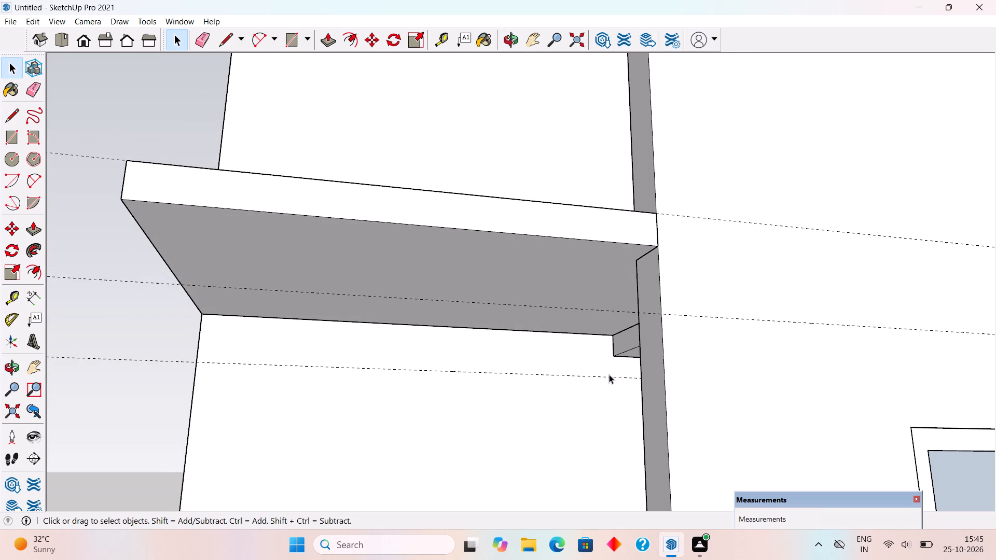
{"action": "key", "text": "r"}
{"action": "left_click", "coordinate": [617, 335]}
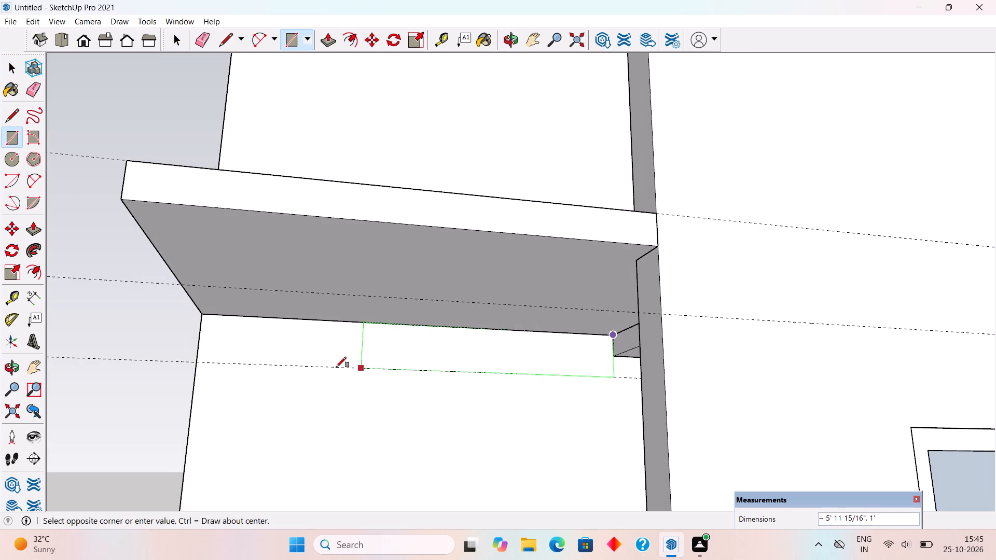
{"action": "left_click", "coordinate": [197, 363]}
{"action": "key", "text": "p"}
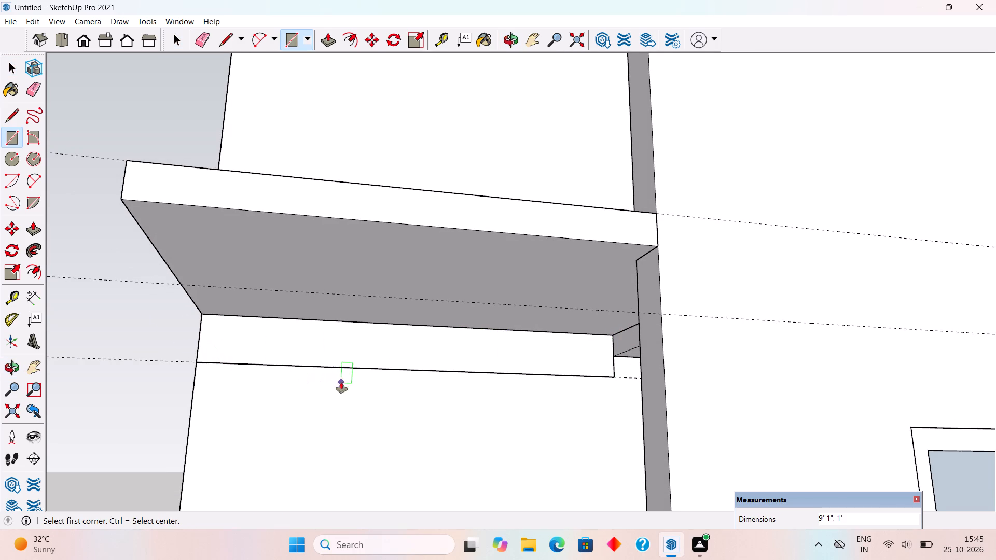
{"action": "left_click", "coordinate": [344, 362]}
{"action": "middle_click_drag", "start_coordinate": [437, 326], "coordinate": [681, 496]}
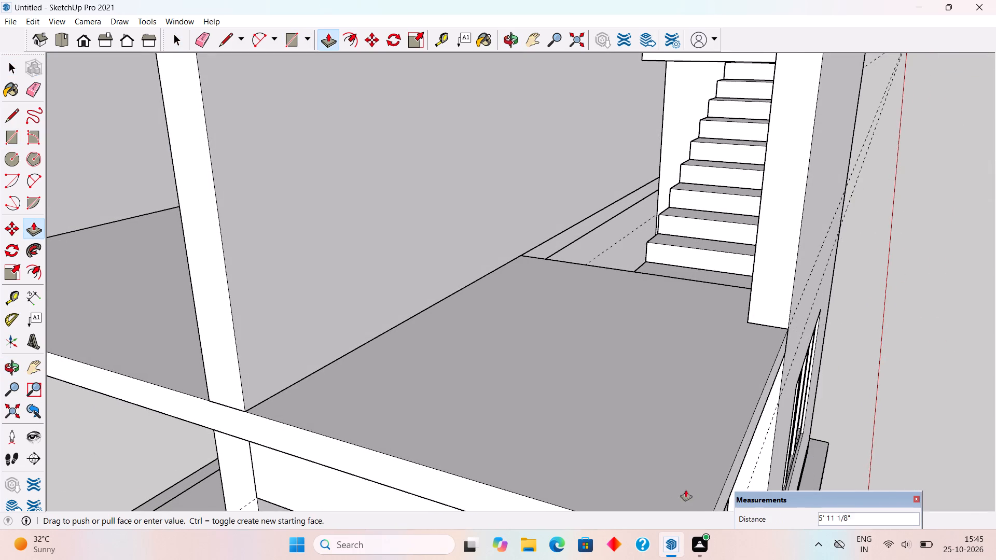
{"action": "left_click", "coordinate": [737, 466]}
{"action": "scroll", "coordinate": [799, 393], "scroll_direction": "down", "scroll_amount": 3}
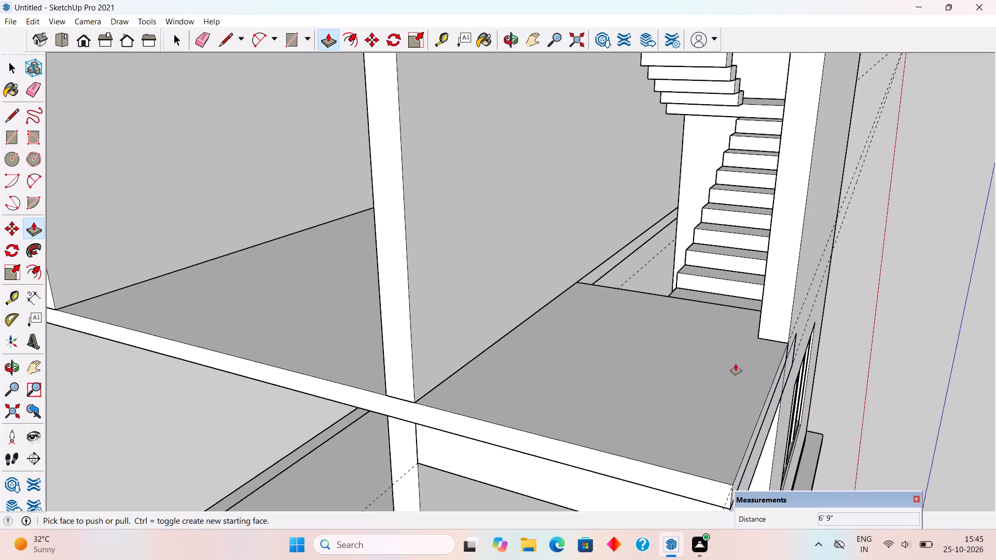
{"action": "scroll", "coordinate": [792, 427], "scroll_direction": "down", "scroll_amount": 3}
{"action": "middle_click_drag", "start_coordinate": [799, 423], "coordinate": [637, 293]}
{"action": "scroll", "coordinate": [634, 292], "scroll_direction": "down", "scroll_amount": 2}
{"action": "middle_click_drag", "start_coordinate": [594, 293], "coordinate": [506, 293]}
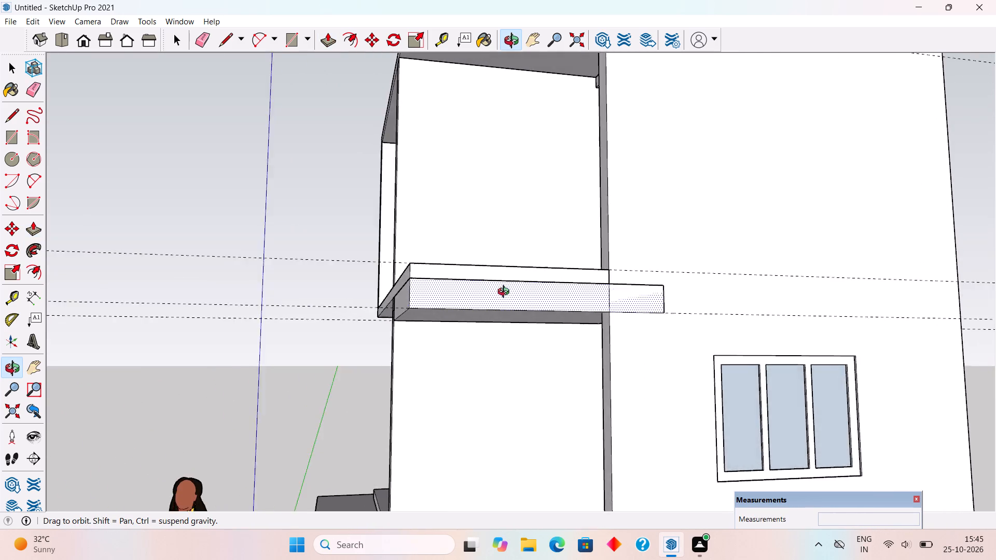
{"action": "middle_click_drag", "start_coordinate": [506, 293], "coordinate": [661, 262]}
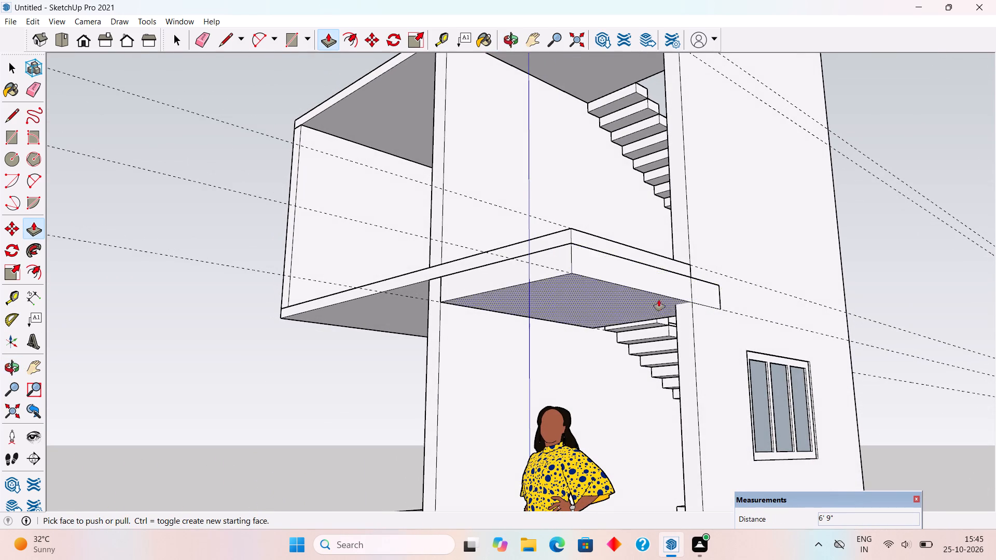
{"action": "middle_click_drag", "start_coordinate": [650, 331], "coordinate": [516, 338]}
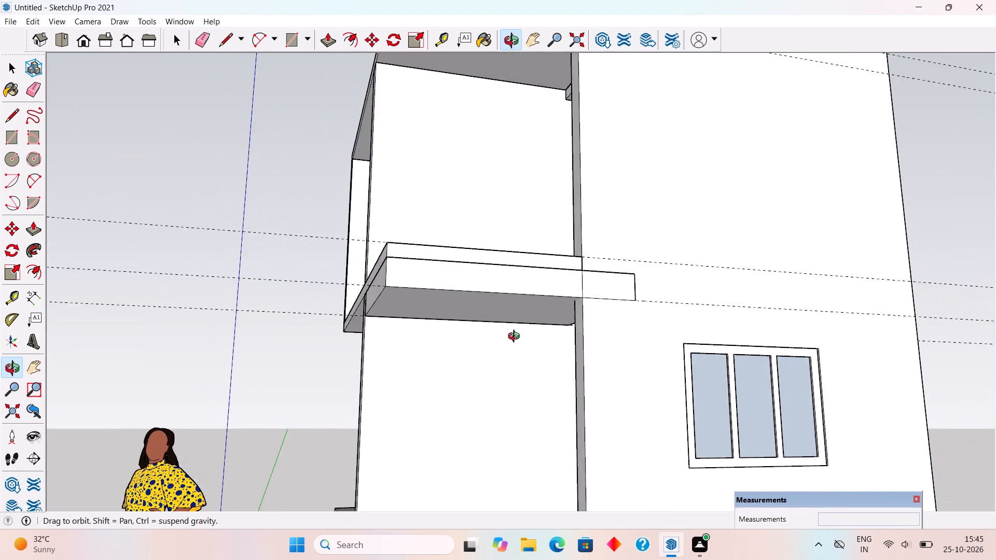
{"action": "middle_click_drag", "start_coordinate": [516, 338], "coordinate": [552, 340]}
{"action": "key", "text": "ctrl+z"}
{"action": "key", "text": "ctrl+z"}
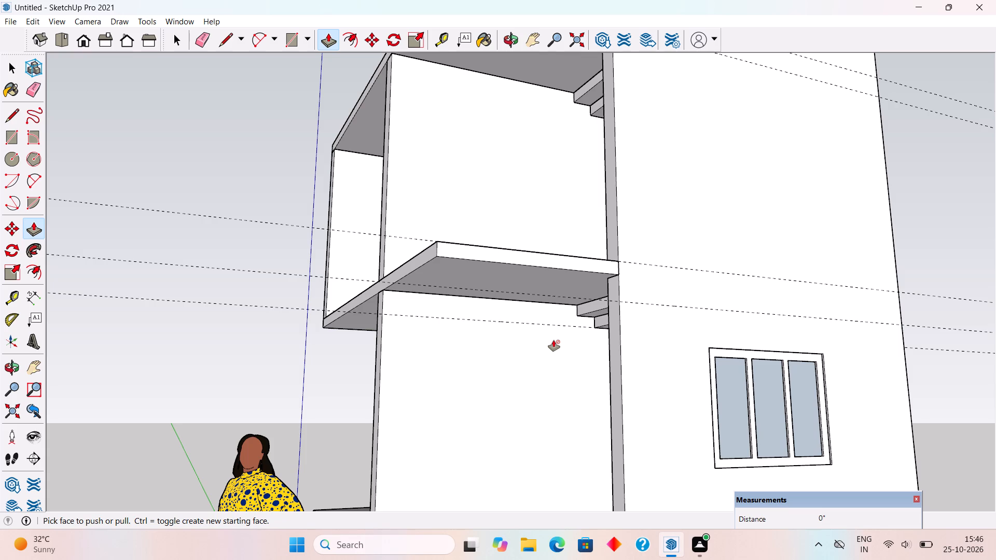
Place a guide across the base 7' in from its side edge, through the stair wall's outer bottom corner.
{"action": "scroll", "coordinate": [576, 323], "scroll_direction": "up", "scroll_amount": 3}
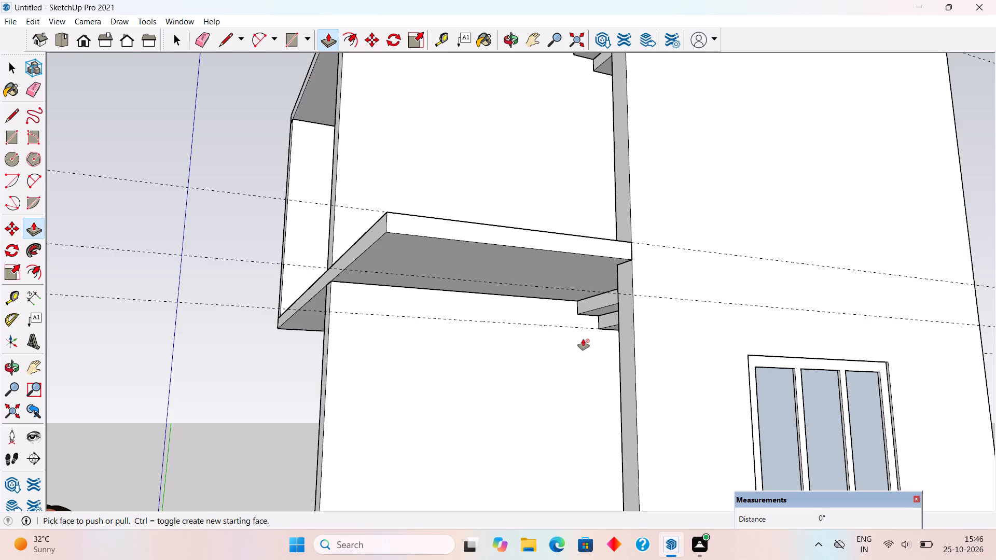
{"action": "scroll", "coordinate": [583, 339], "scroll_direction": "down", "scroll_amount": 8}
{"action": "middle_click_drag", "start_coordinate": [592, 303], "coordinate": [557, 351]}
{"action": "key", "text": "space"}
{"action": "middle_click_drag", "start_coordinate": [595, 335], "coordinate": [586, 348]}
{"action": "key", "text": "t"}
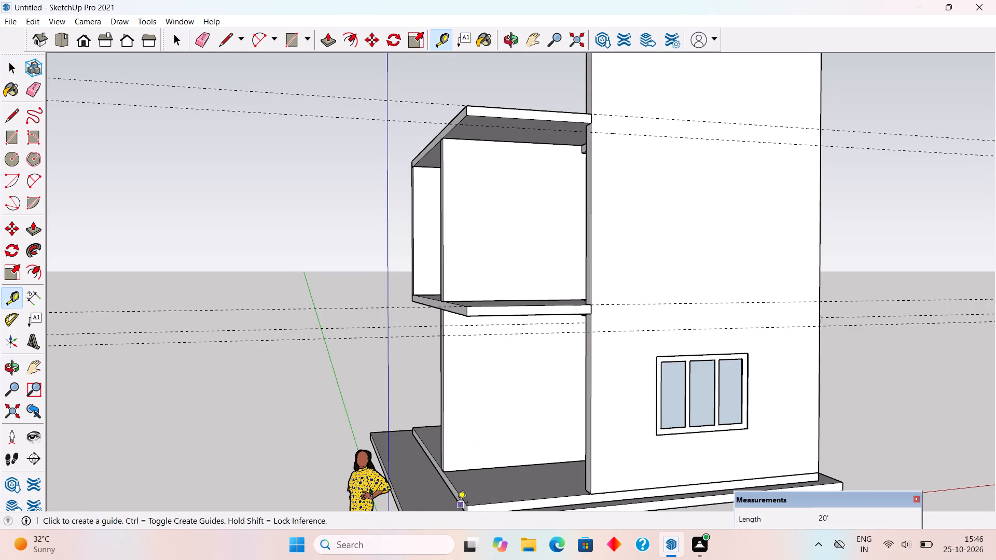
{"action": "left_click", "coordinate": [458, 493]}
{"action": "left_click", "coordinate": [591, 492]}
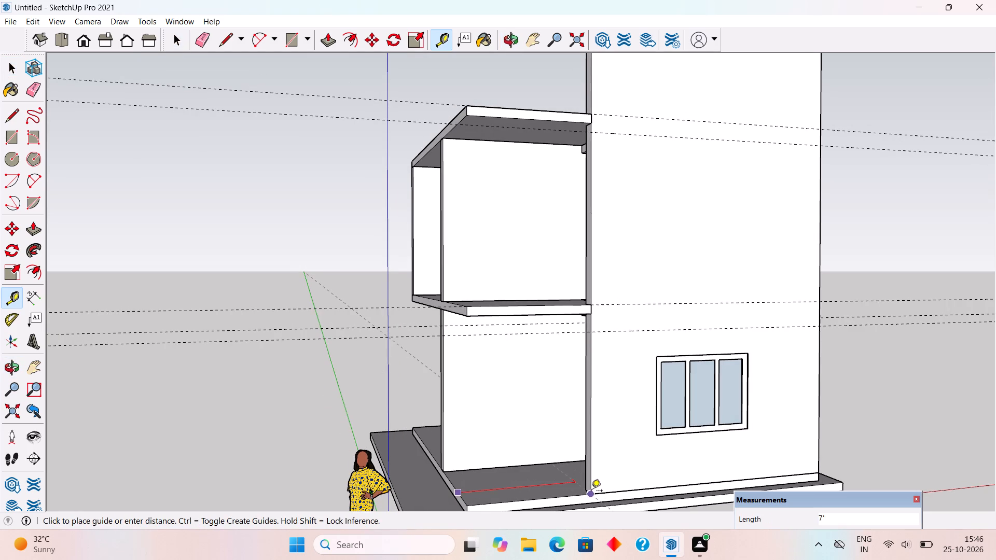
{"action": "scroll", "coordinate": [588, 488], "scroll_direction": "up", "scroll_amount": 5}
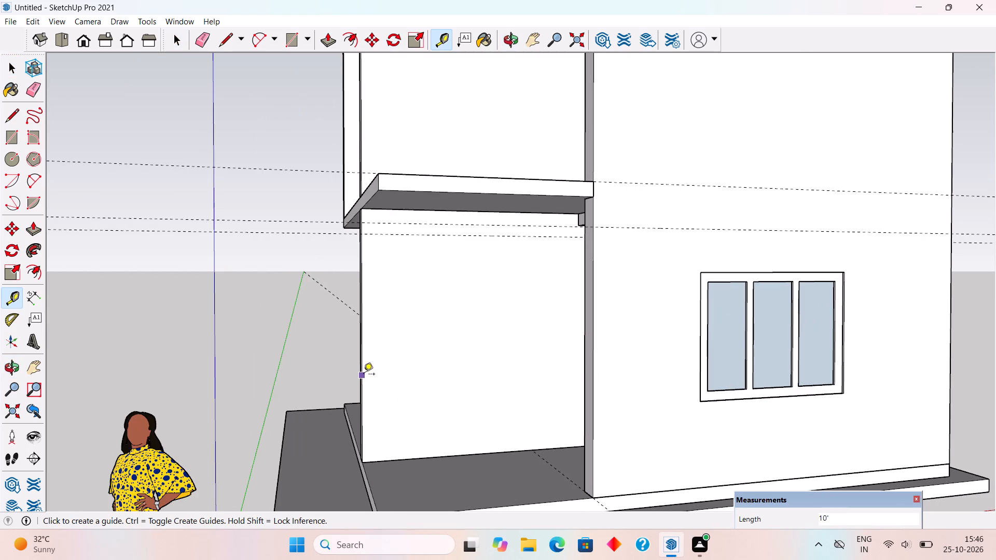
Place a vertical guide on the set-back wall through the point where the base guide meets it.
{"action": "left_click", "coordinate": [364, 375]}
{"action": "left_click", "coordinate": [528, 451]}
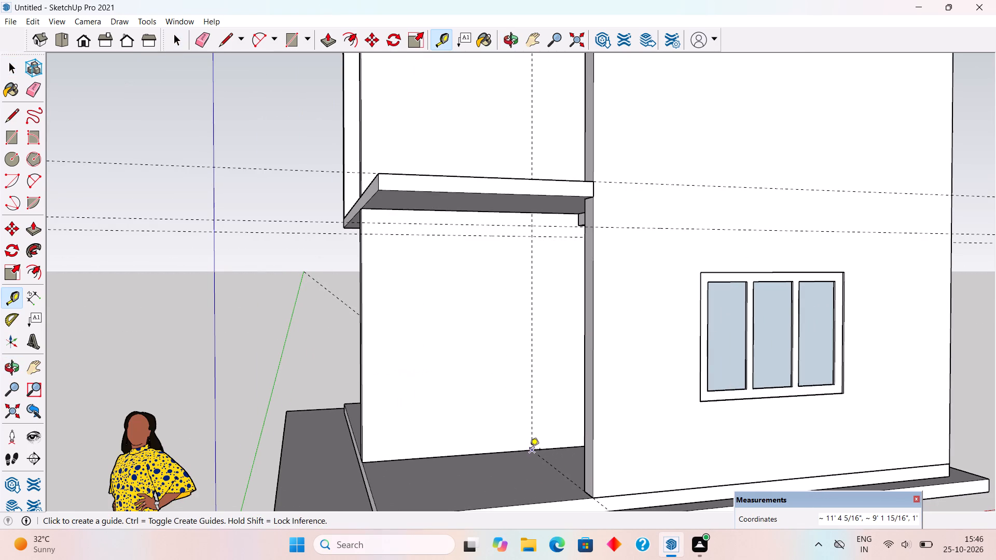
{"action": "key", "text": "space"}
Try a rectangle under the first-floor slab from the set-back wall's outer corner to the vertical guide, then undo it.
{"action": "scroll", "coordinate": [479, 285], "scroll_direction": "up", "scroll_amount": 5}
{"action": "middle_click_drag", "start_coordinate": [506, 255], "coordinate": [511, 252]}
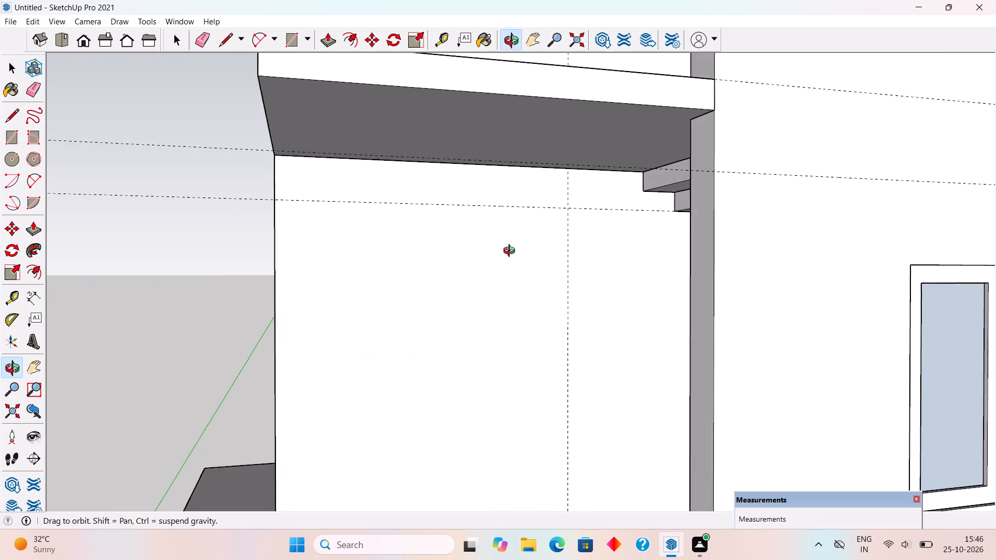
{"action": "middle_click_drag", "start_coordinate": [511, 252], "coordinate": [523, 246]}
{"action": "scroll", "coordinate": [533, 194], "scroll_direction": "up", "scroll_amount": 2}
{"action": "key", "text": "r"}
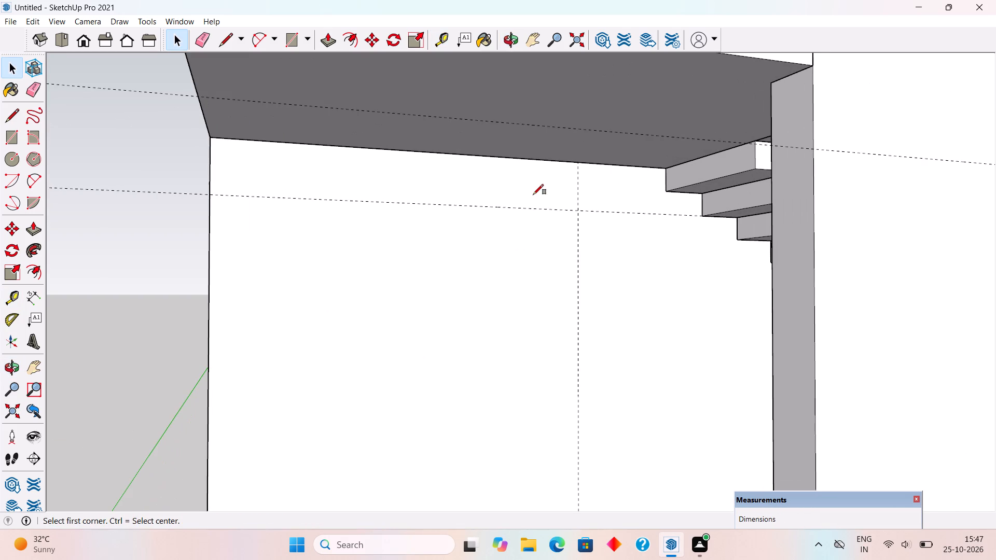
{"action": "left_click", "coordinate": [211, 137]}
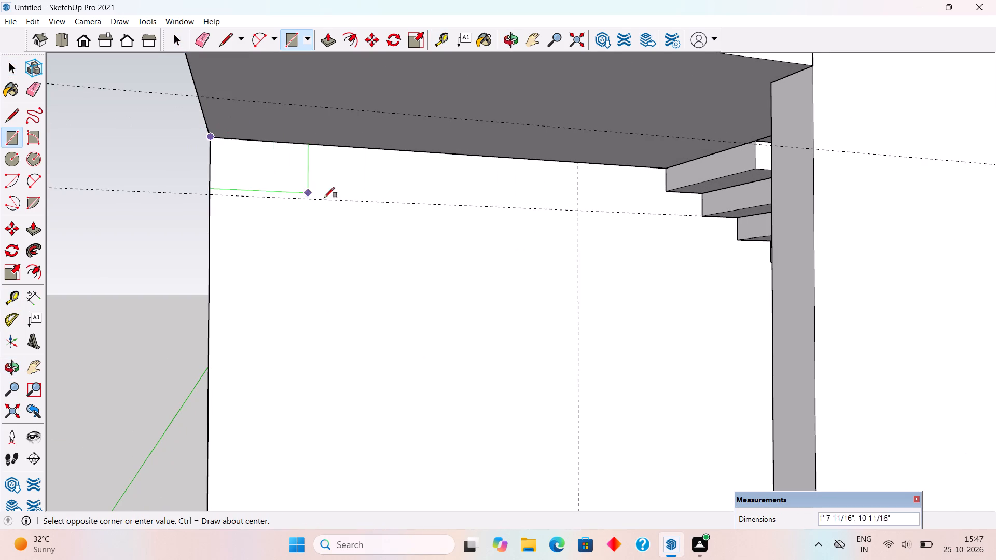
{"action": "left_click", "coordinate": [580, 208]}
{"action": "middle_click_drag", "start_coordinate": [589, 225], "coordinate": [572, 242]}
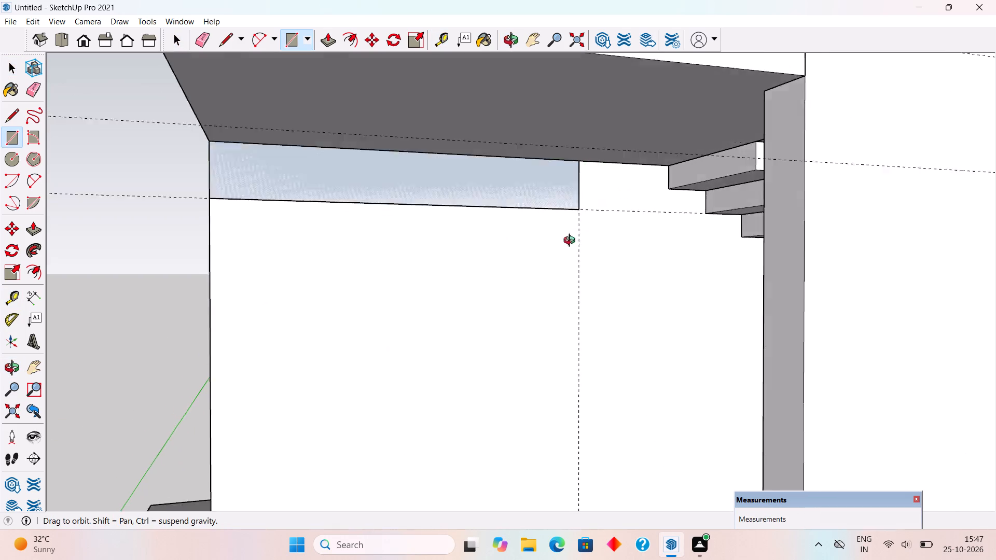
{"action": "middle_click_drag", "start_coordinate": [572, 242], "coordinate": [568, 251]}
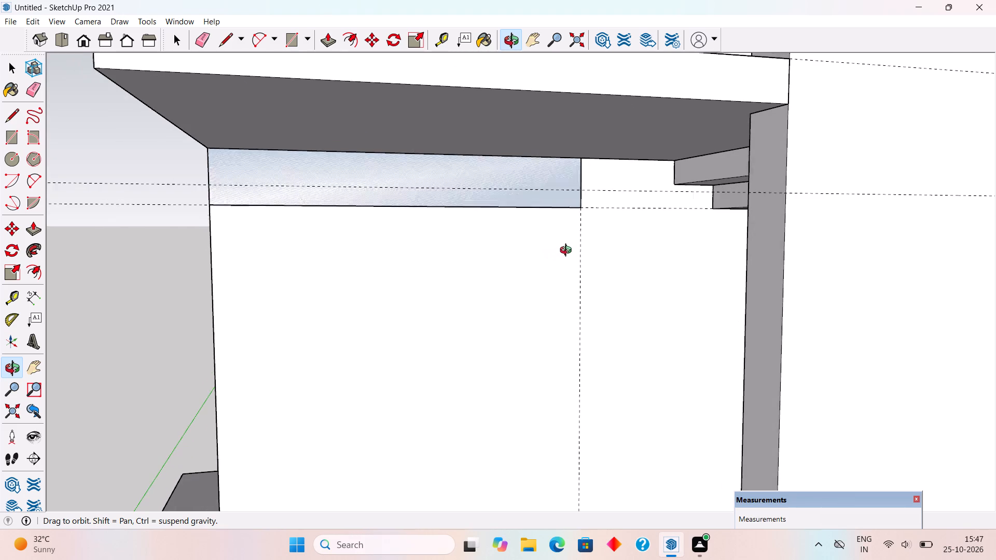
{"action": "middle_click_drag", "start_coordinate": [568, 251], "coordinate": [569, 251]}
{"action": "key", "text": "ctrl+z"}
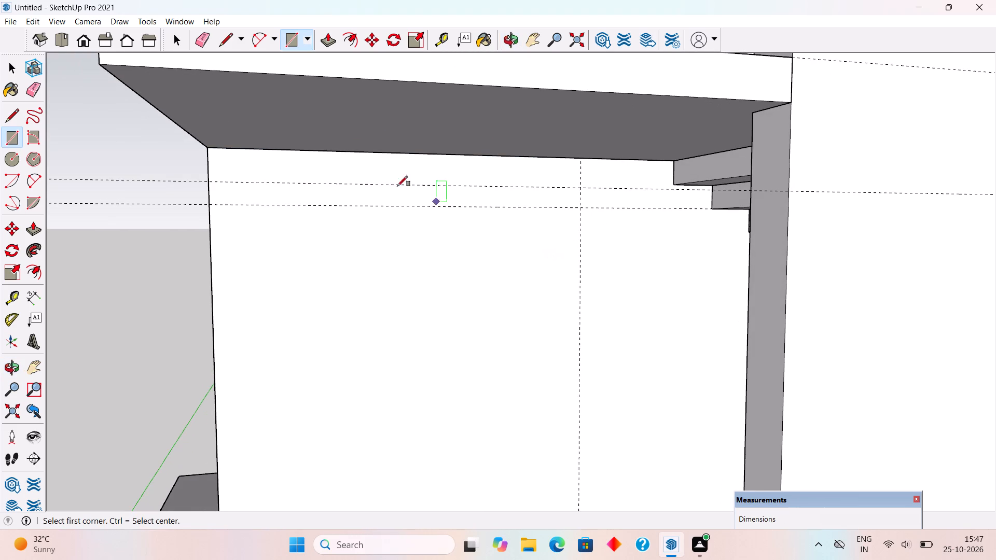
Draw a 9' 1" by 1' rectangle on the set-back wall under the first-floor slab and pull it out 6'.
{"action": "left_click", "coordinate": [675, 161]}
{"action": "left_click", "coordinate": [209, 204]}
{"action": "key", "text": "p"}
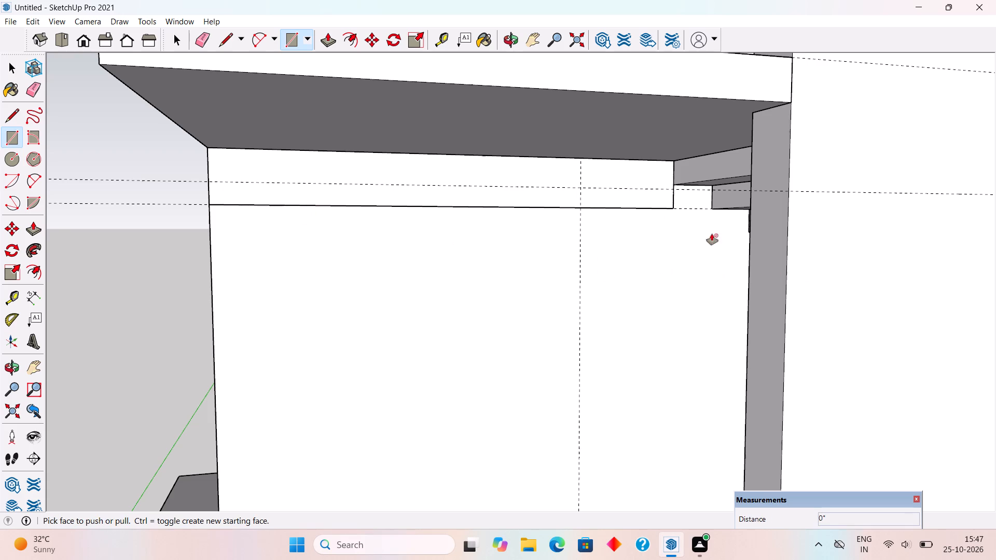
{"action": "left_click", "coordinate": [643, 206]}
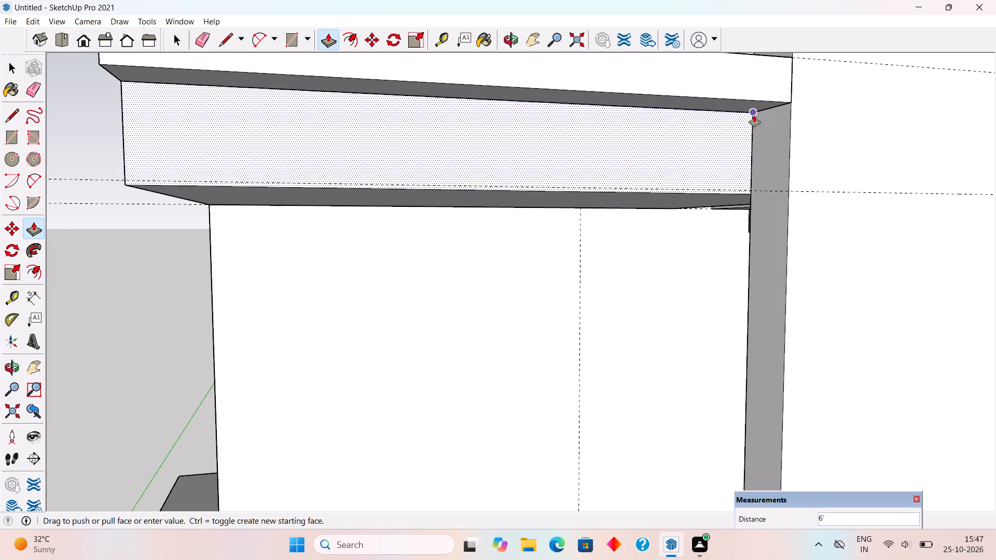
{"action": "left_click", "coordinate": [754, 115]}
{"action": "key", "text": "space"}
Close the beam face with a 1' line where it meets the stair wall and pull the face out another 9".
{"action": "double_click", "coordinate": [731, 172]}
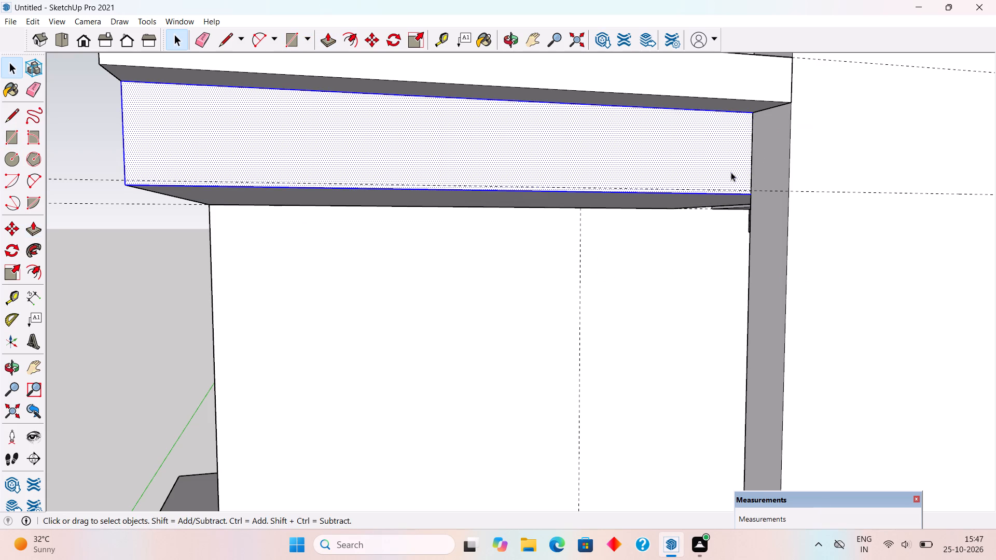
{"action": "scroll", "coordinate": [757, 157], "scroll_direction": "up", "scroll_amount": 3}
{"action": "key", "text": "l"}
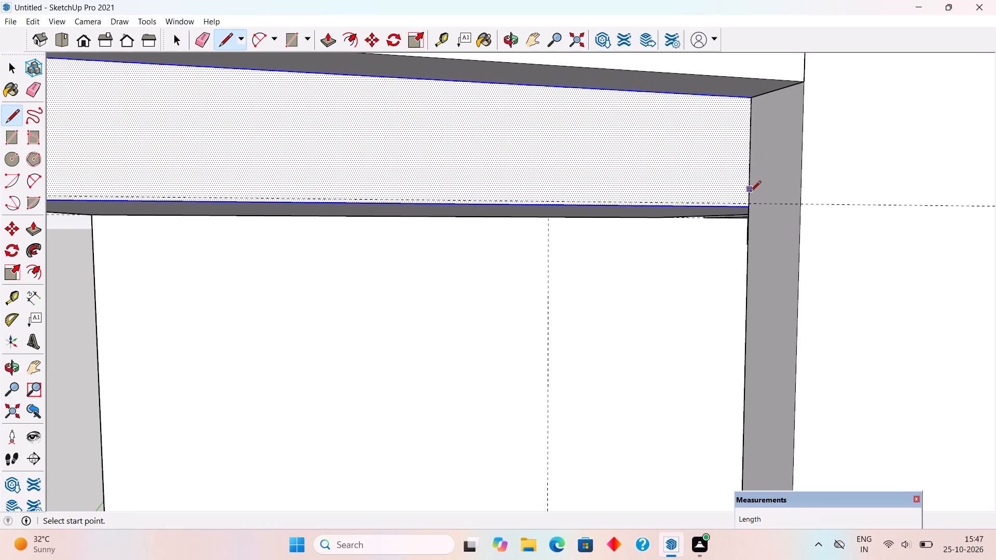
{"action": "left_click", "coordinate": [748, 208]}
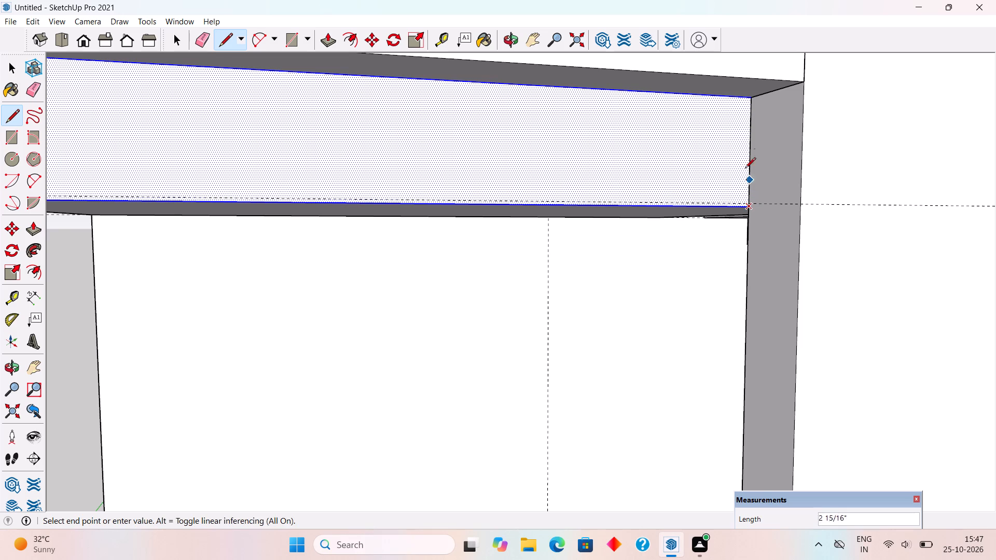
{"action": "left_click", "coordinate": [752, 100]}
{"action": "key", "text": "p"}
{"action": "left_click", "coordinate": [742, 113]}
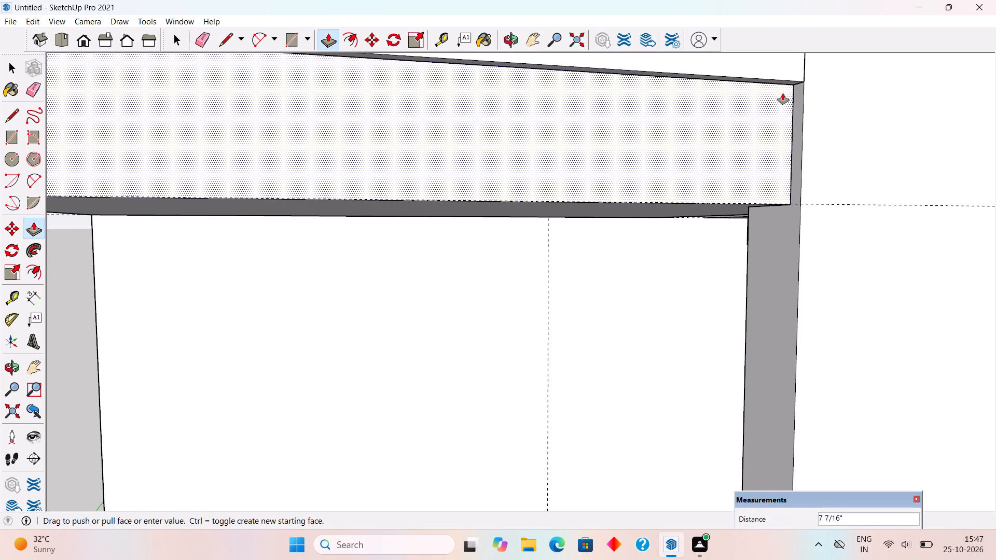
{"action": "middle_click_drag", "start_coordinate": [782, 94], "coordinate": [736, 134]}
{"action": "left_click", "coordinate": [755, 114]}
{"action": "scroll", "coordinate": [827, 241], "scroll_direction": "down", "scroll_amount": 3}
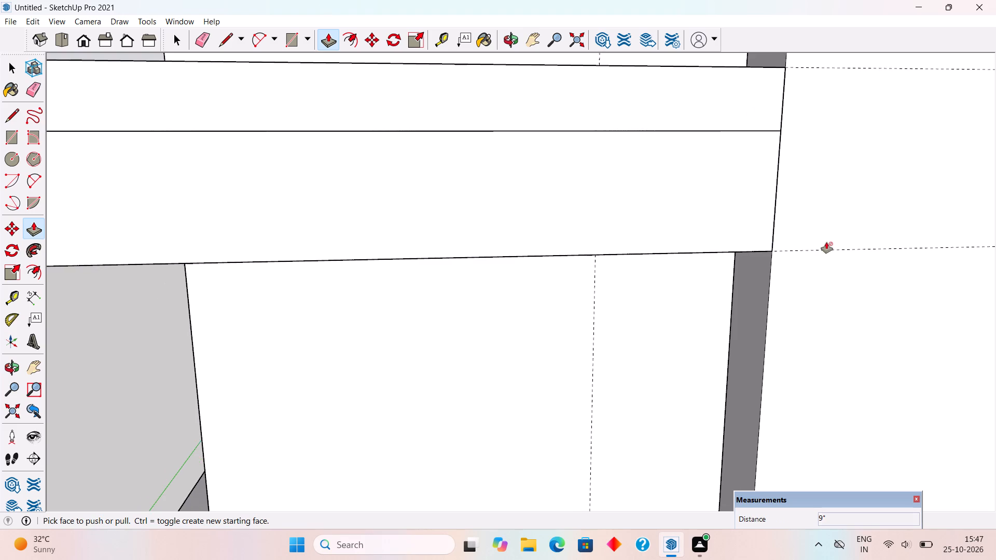
{"action": "key", "text": "space"}
Make the whole beam under the first-floor slab a group.
{"action": "middle_click_drag", "start_coordinate": [806, 288], "coordinate": [853, 151]}
{"action": "scroll", "coordinate": [853, 149], "scroll_direction": "down", "scroll_amount": 6}
{"action": "scroll", "coordinate": [833, 195], "scroll_direction": "down", "scroll_amount": 3}
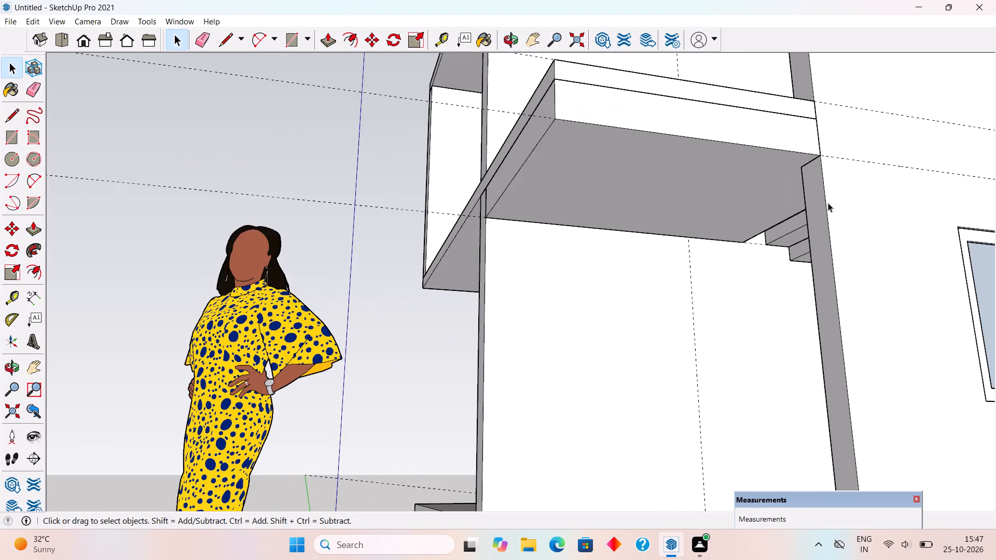
{"action": "scroll", "coordinate": [828, 203], "scroll_direction": "down", "scroll_amount": 3}
{"action": "triple_click", "coordinate": [765, 163]}
{"action": "right_click", "coordinate": [765, 163]}
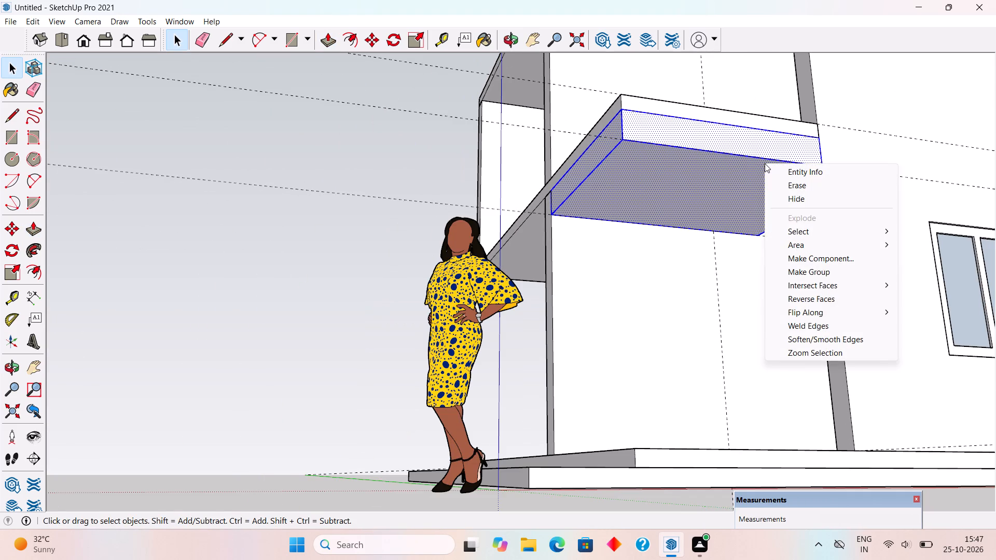
{"action": "left_click", "coordinate": [799, 274]}
{"action": "scroll", "coordinate": [799, 274], "scroll_direction": "down", "scroll_amount": 5}
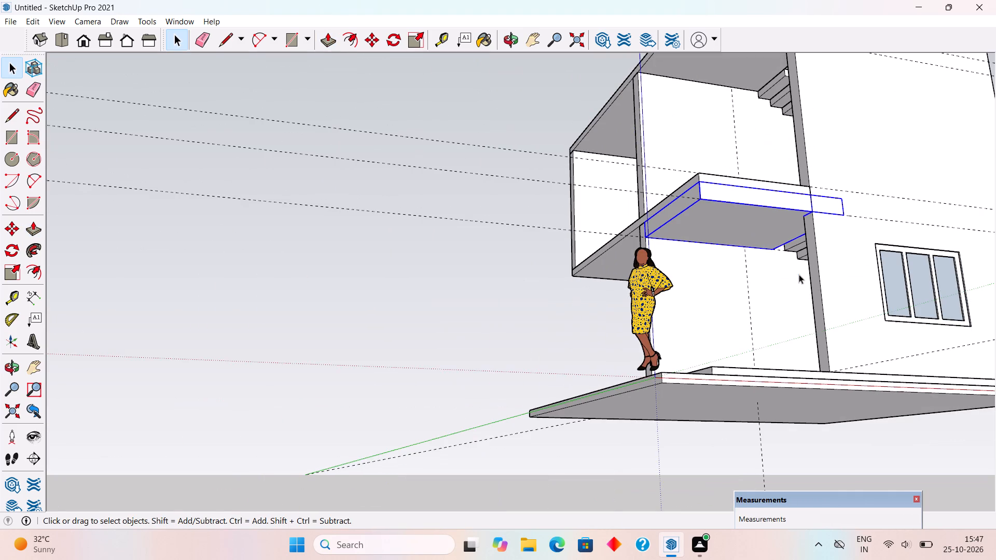
{"action": "left_click", "coordinate": [486, 211]}
Examine the building's front and side with the beam in place below the first-floor slab.
{"action": "middle_click_drag", "start_coordinate": [804, 211], "coordinate": [737, 318]}
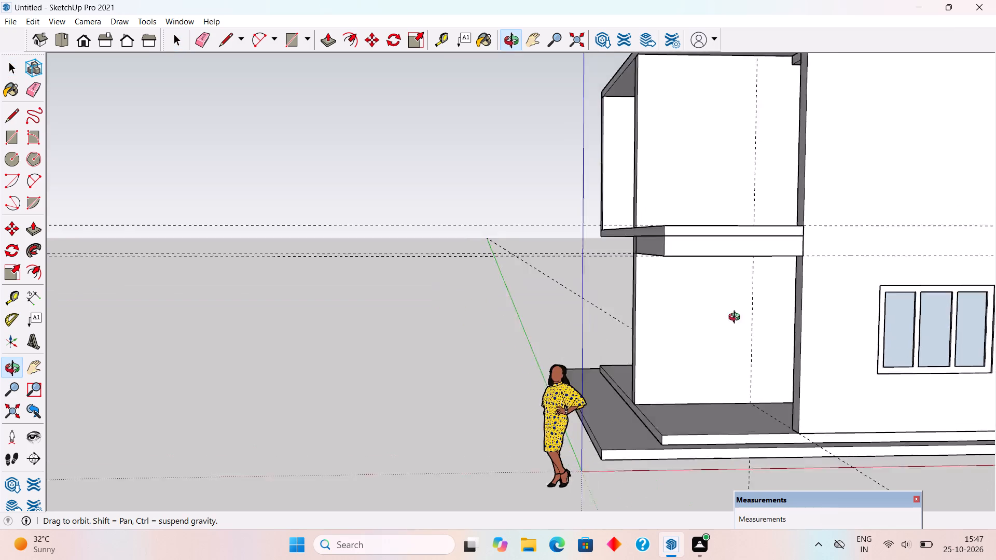
{"action": "middle_click_drag", "start_coordinate": [737, 318], "coordinate": [700, 331]}
{"action": "scroll", "coordinate": [688, 325], "scroll_direction": "down", "scroll_amount": 1}
{"action": "scroll", "coordinate": [477, 247], "scroll_direction": "down", "scroll_amount": 4}
{"action": "scroll", "coordinate": [334, 307], "scroll_direction": "down", "scroll_amount": 1}
{"action": "middle_click_drag", "start_coordinate": [716, 408], "coordinate": [791, 360]}
{"action": "scroll", "coordinate": [837, 319], "scroll_direction": "up", "scroll_amount": 1}
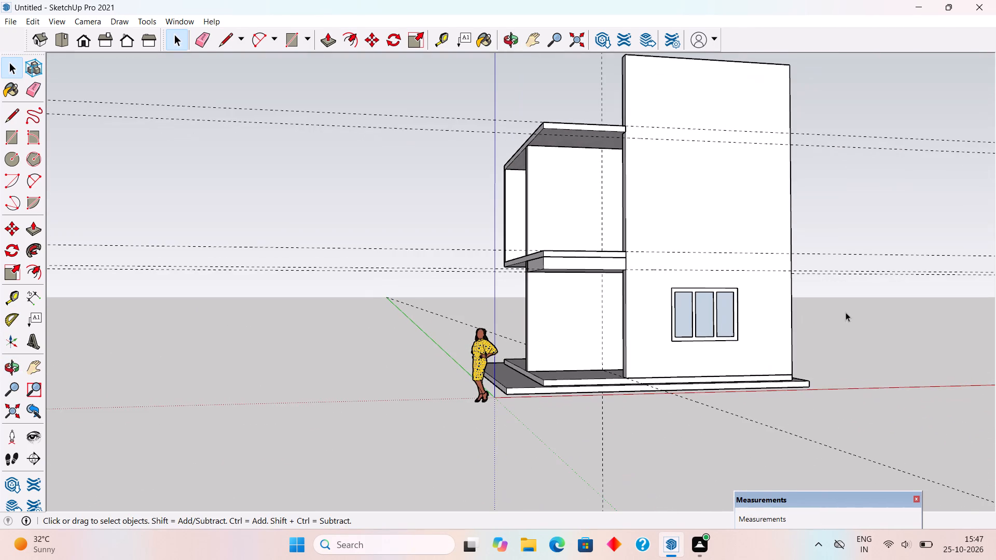
{"action": "middle_click_drag", "start_coordinate": [763, 326], "coordinate": [682, 327]}
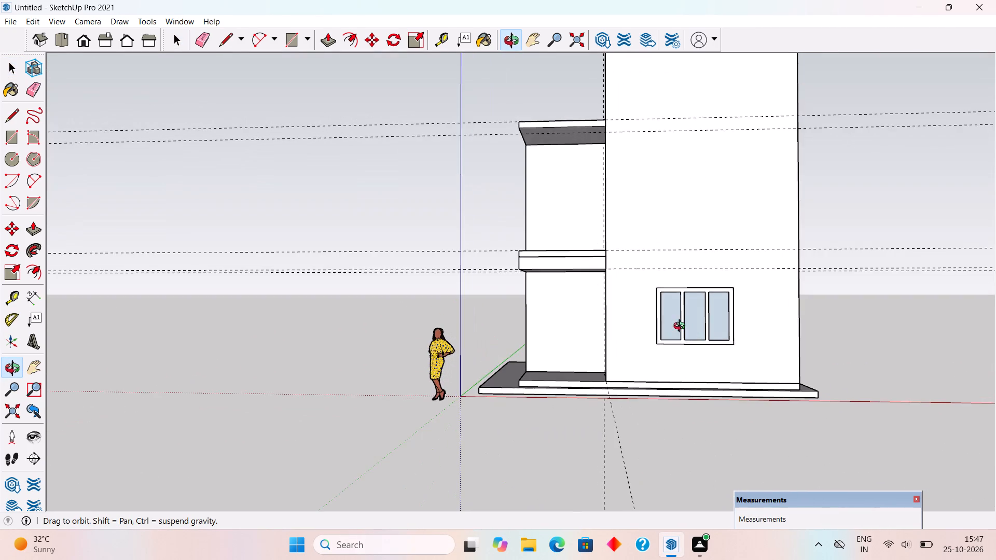
{"action": "middle_click_drag", "start_coordinate": [682, 327], "coordinate": [721, 339]}
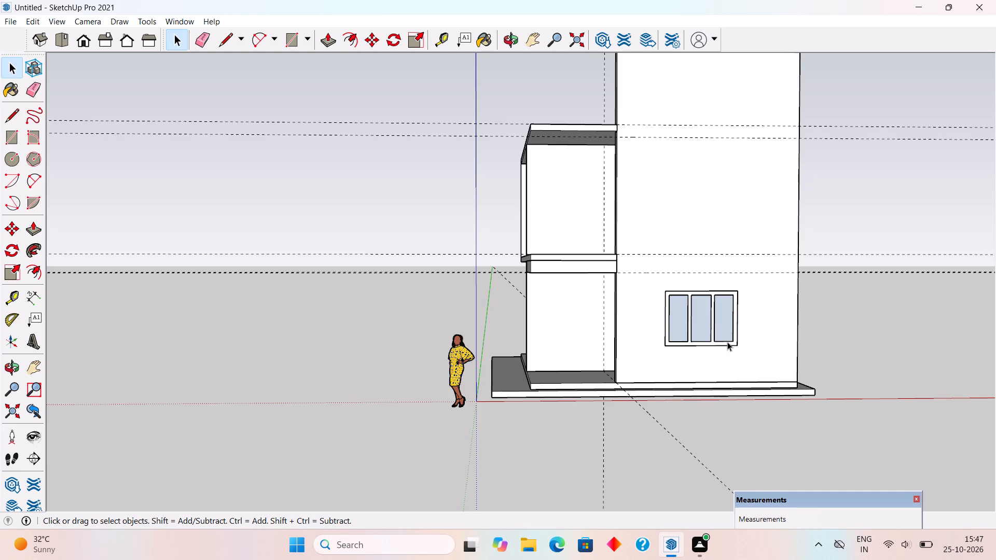
{"action": "scroll", "coordinate": [731, 342], "scroll_direction": "down", "scroll_amount": 4}
{"action": "scroll", "coordinate": [659, 262], "scroll_direction": "down", "scroll_amount": 3}
Delete the scale figure standing beside the base.
{"action": "middle_click_drag", "start_coordinate": [538, 401], "coordinate": [524, 438]}
{"action": "scroll", "coordinate": [502, 385], "scroll_direction": "up", "scroll_amount": 5}
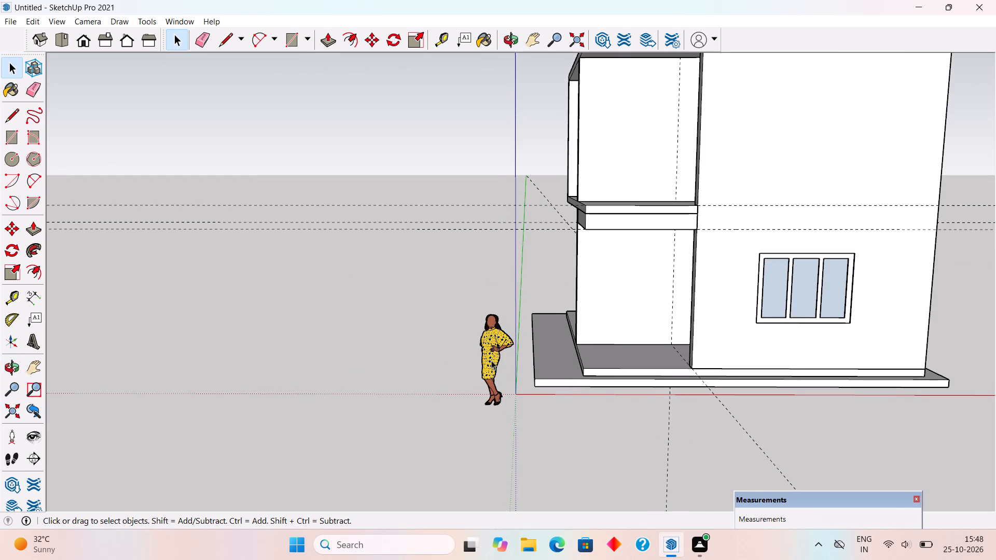
{"action": "left_click", "coordinate": [491, 360]}
{"action": "key", "text": "Delete"}
Extend the lower base step 6' outward on the side facing the set-back wall's free end.
{"action": "middle_click_drag", "start_coordinate": [583, 402], "coordinate": [723, 475]}
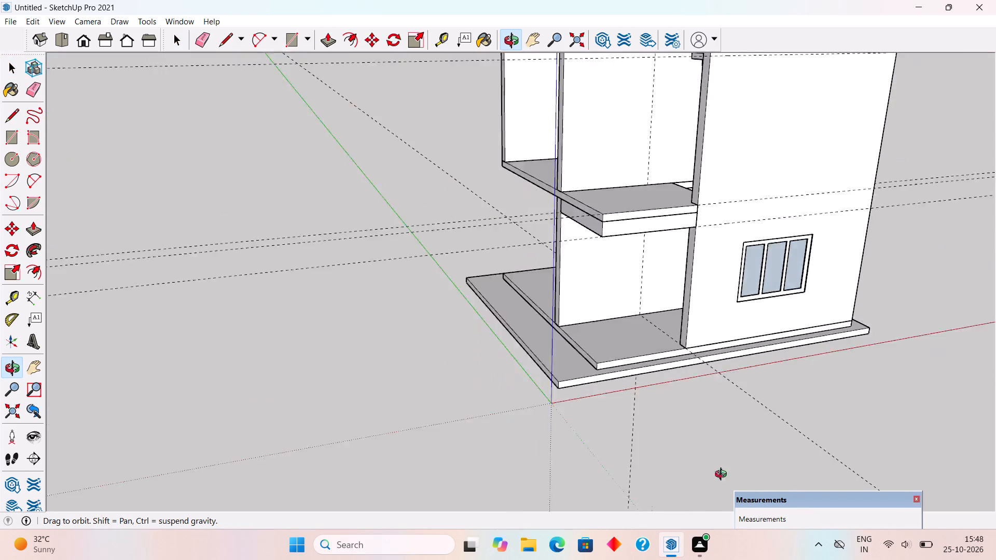
{"action": "middle_click_drag", "start_coordinate": [723, 475], "coordinate": [799, 501]}
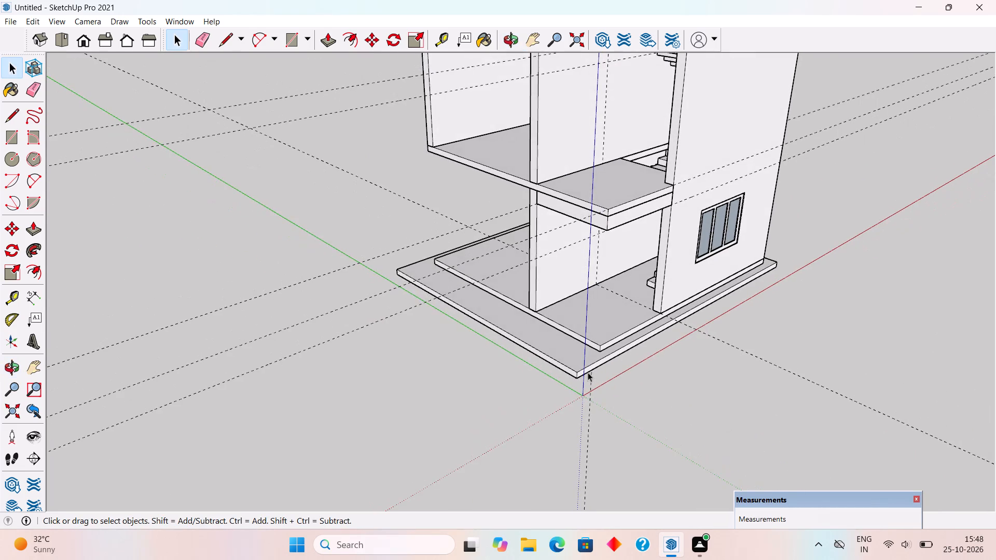
{"action": "scroll", "coordinate": [588, 372], "scroll_direction": "up", "scroll_amount": 4}
{"action": "triple_click", "coordinate": [537, 350]}
{"action": "key", "text": "p"}
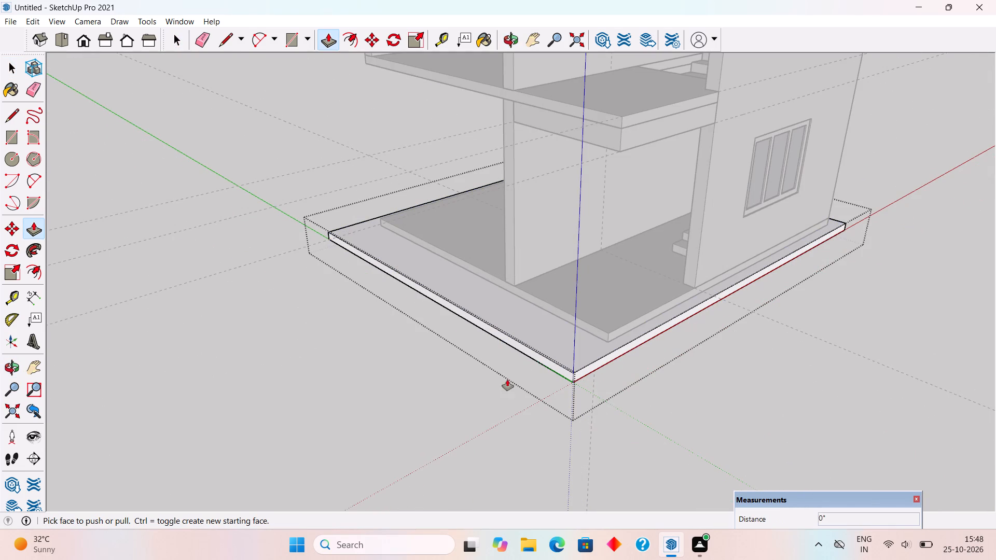
{"action": "left_click", "coordinate": [536, 359]}
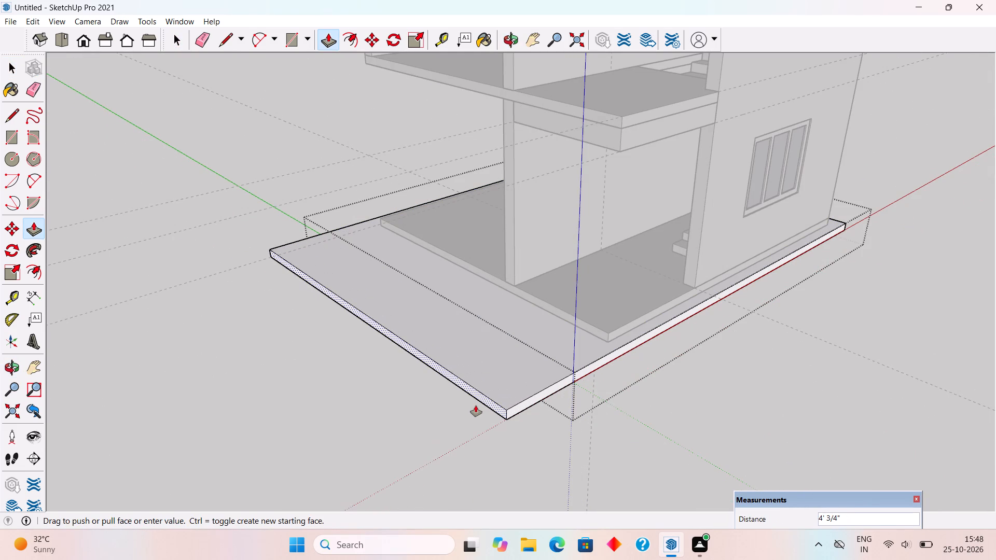
{"action": "type", "text": "6'"}
{"action": "key", "text": "Return"}
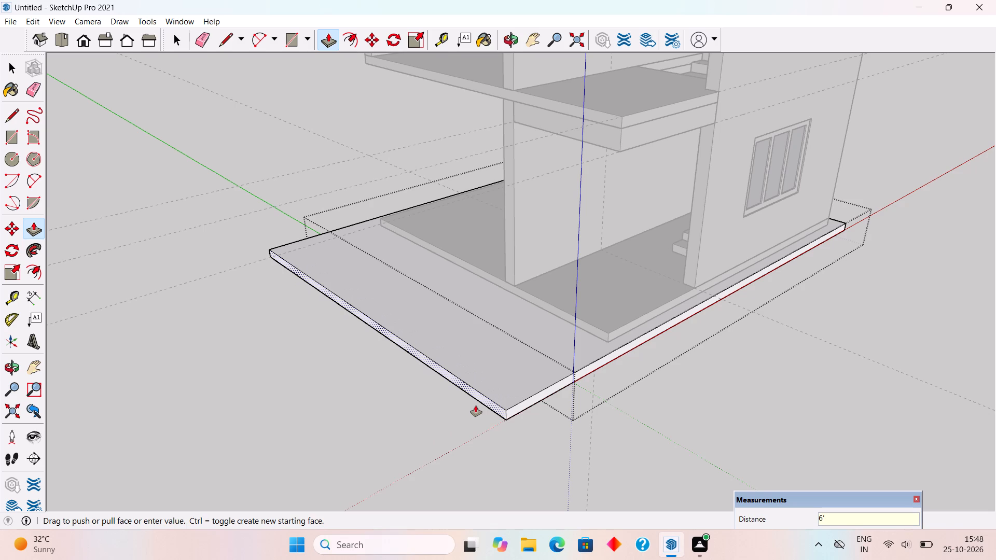
Extend the upper base step about 7' 6 1/2" outward on the same side as the lengthened lower step.
{"action": "key", "text": "space"}
{"action": "triple_click", "coordinate": [590, 328]}
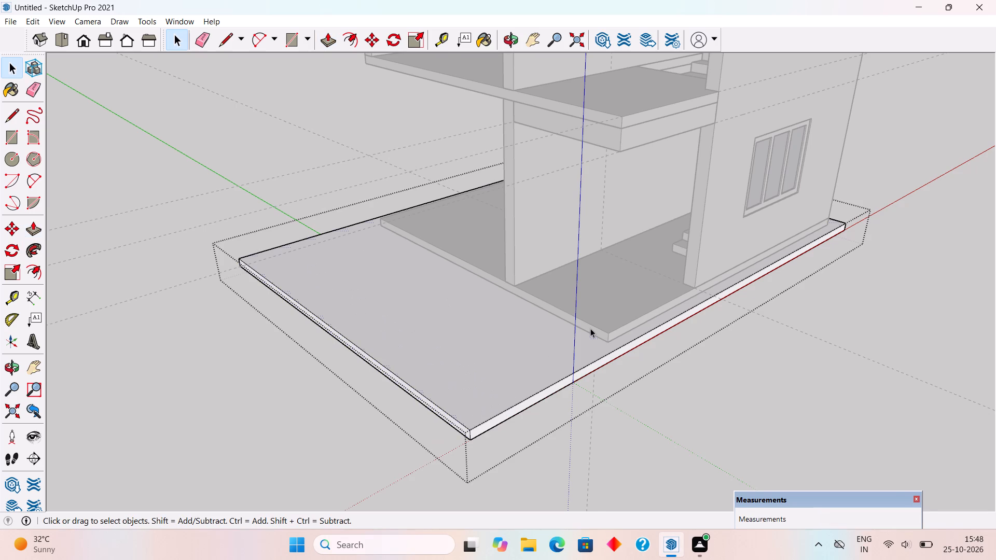
{"action": "key", "text": "p"}
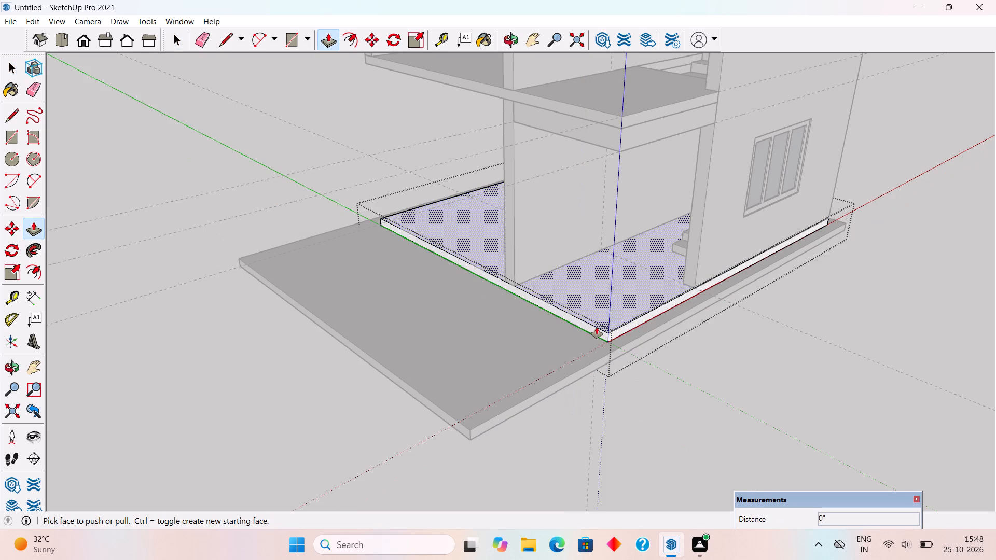
{"action": "left_click", "coordinate": [597, 327]}
{"action": "left_click", "coordinate": [472, 377]}
{"action": "key", "text": "space"}
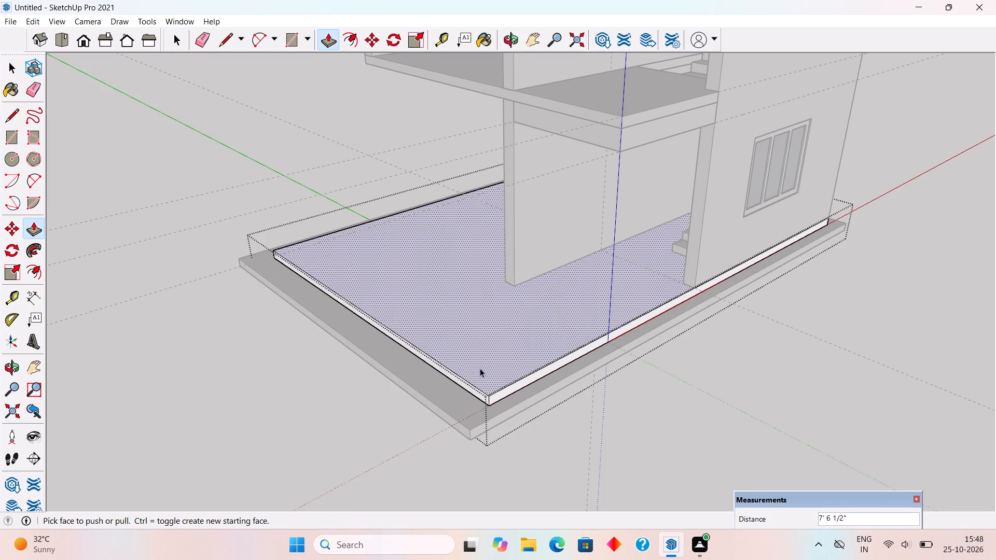
Extend the free end of the ground-floor set-back wall 7' 6 1/2" outward to line up with the upper base step's edge.
{"action": "triple_click", "coordinate": [511, 259]}
{"action": "key", "text": "p"}
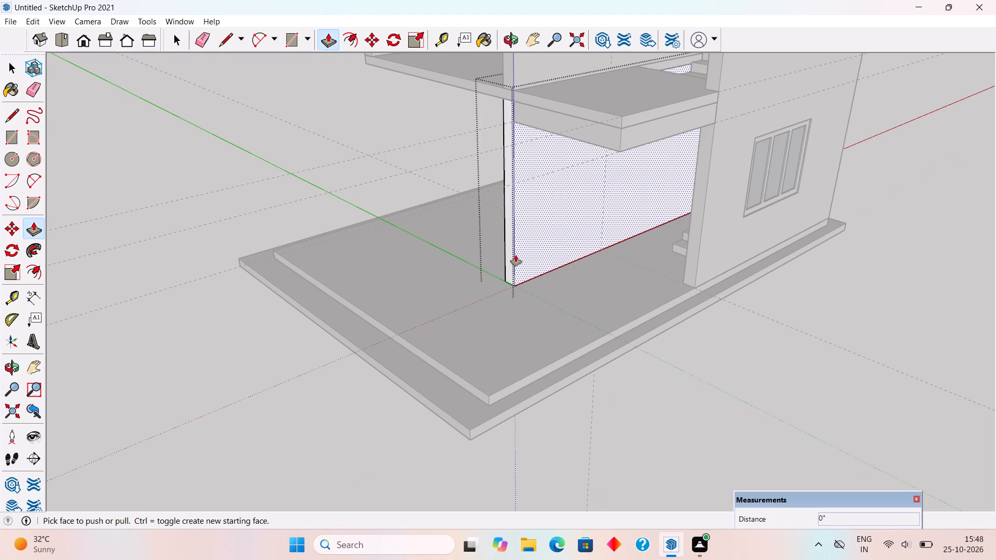
{"action": "left_click", "coordinate": [508, 262]}
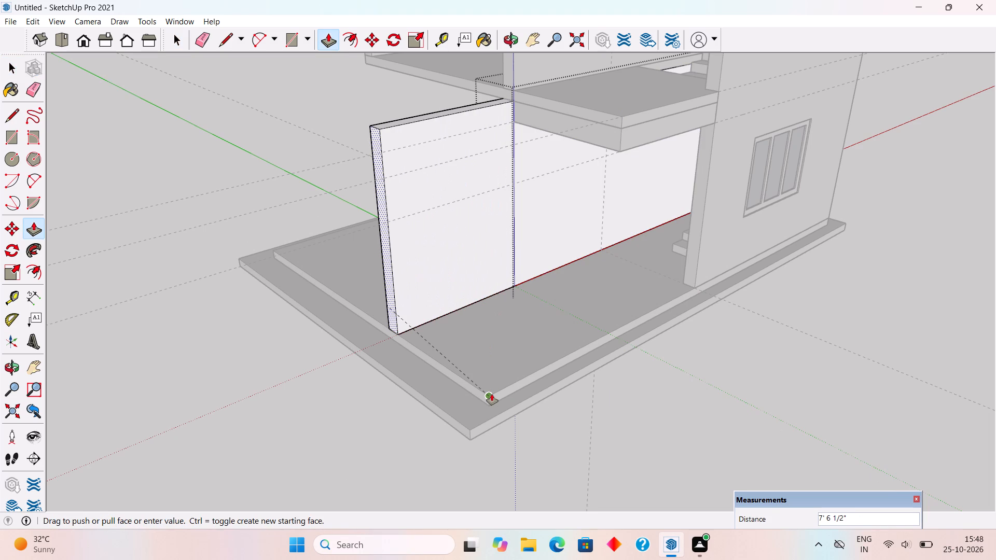
{"action": "left_click", "coordinate": [492, 394]}
{"action": "key", "text": "space"}
{"action": "left_click", "coordinate": [550, 430]}
Place two vertical guides on the extended wall: 2' from the existing vertical guide toward the free end, and 7' beyond that.
{"action": "scroll", "coordinate": [550, 431], "scroll_direction": "down", "scroll_amount": 3}
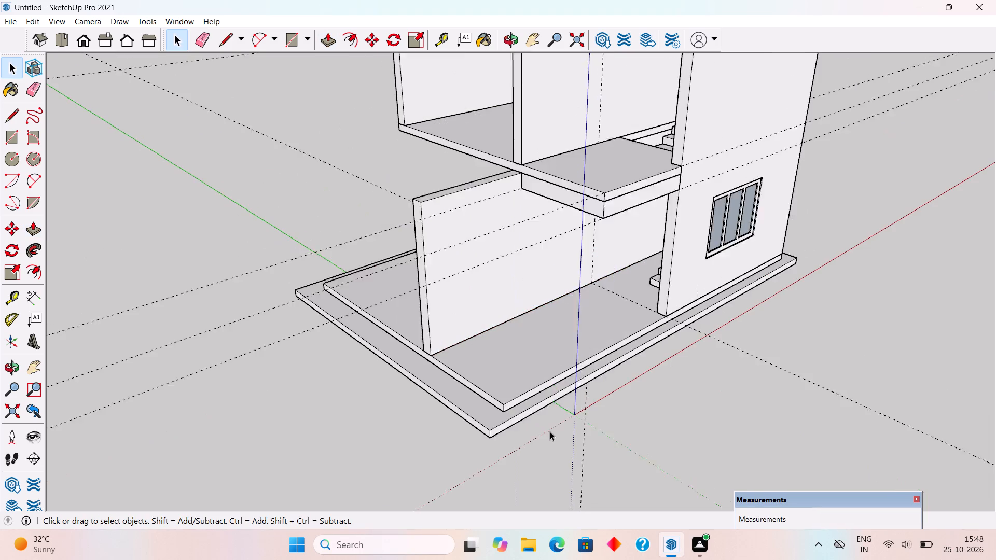
{"action": "scroll", "coordinate": [550, 431], "scroll_direction": "down", "scroll_amount": 2}
{"action": "middle_click_drag", "start_coordinate": [612, 343], "coordinate": [476, 229]}
{"action": "scroll", "coordinate": [535, 272], "scroll_direction": "up", "scroll_amount": 4}
{"action": "middle_click_drag", "start_coordinate": [544, 228], "coordinate": [494, 183]}
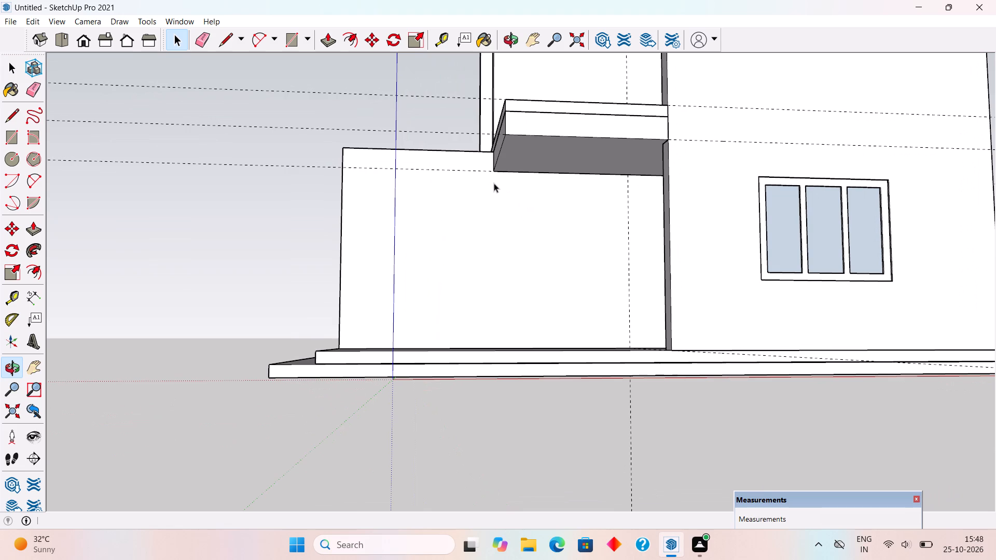
{"action": "key", "text": "t"}
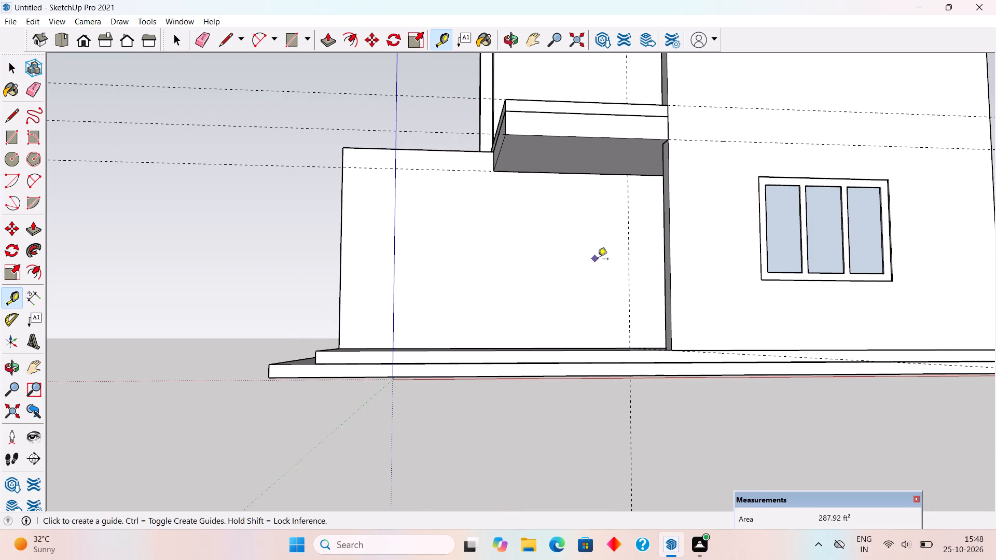
{"action": "middle_click_drag", "start_coordinate": [655, 255], "coordinate": [646, 278]}
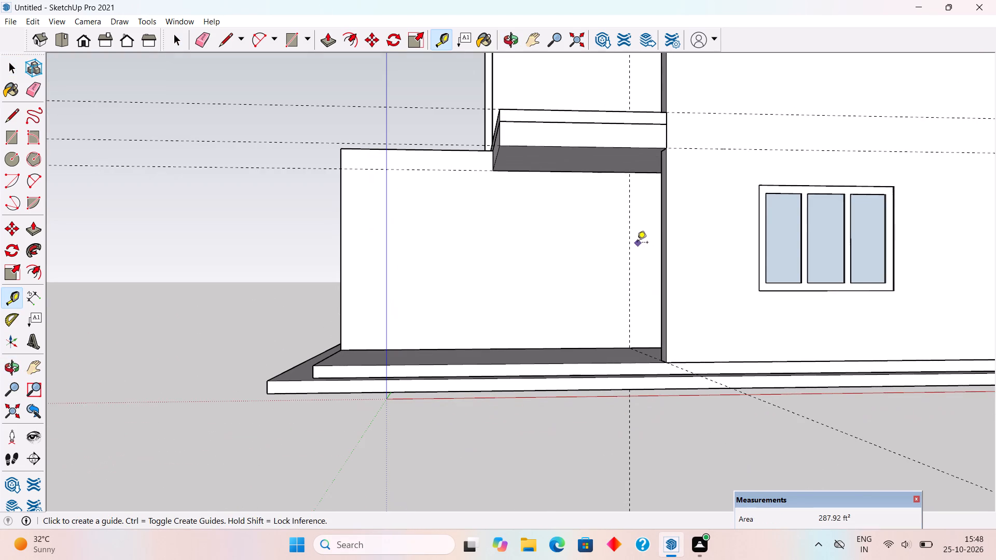
{"action": "scroll", "coordinate": [631, 221], "scroll_direction": "down", "scroll_amount": 4}
{"action": "scroll", "coordinate": [631, 223], "scroll_direction": "up", "scroll_amount": 1}
{"action": "scroll", "coordinate": [484, 306], "scroll_direction": "down", "scroll_amount": 10}
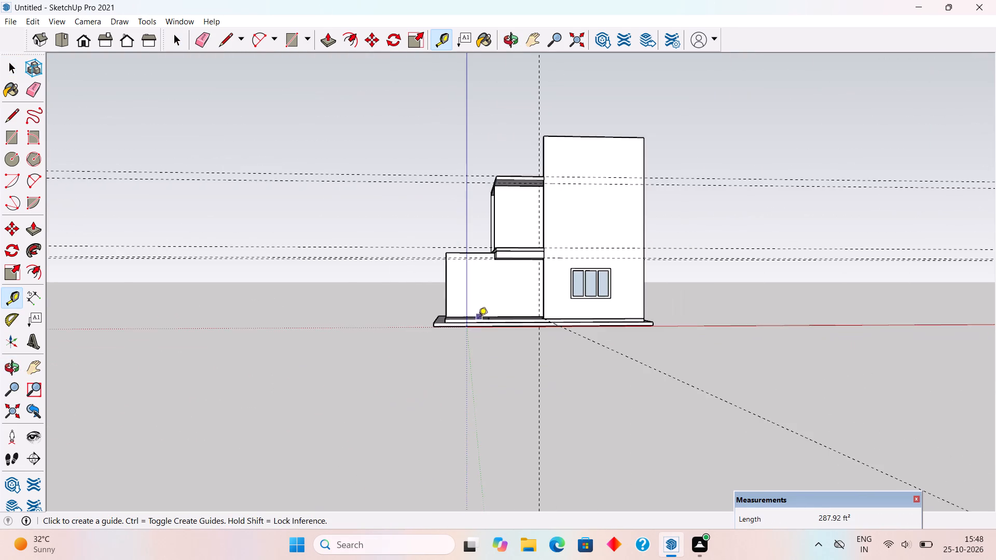
{"action": "middle_click_drag", "start_coordinate": [547, 356], "coordinate": [538, 388]}
{"action": "scroll", "coordinate": [547, 369], "scroll_direction": "up", "scroll_amount": 2}
{"action": "middle_click_drag", "start_coordinate": [584, 329], "coordinate": [539, 319]}
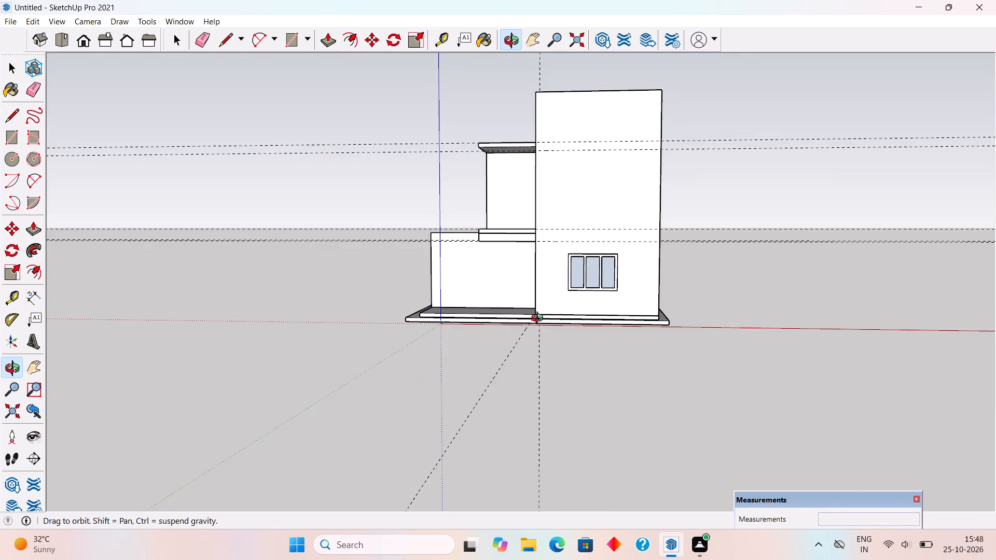
{"action": "middle_click_drag", "start_coordinate": [539, 319], "coordinate": [627, 309]}
{"action": "scroll", "coordinate": [627, 309], "scroll_direction": "up", "scroll_amount": 1}
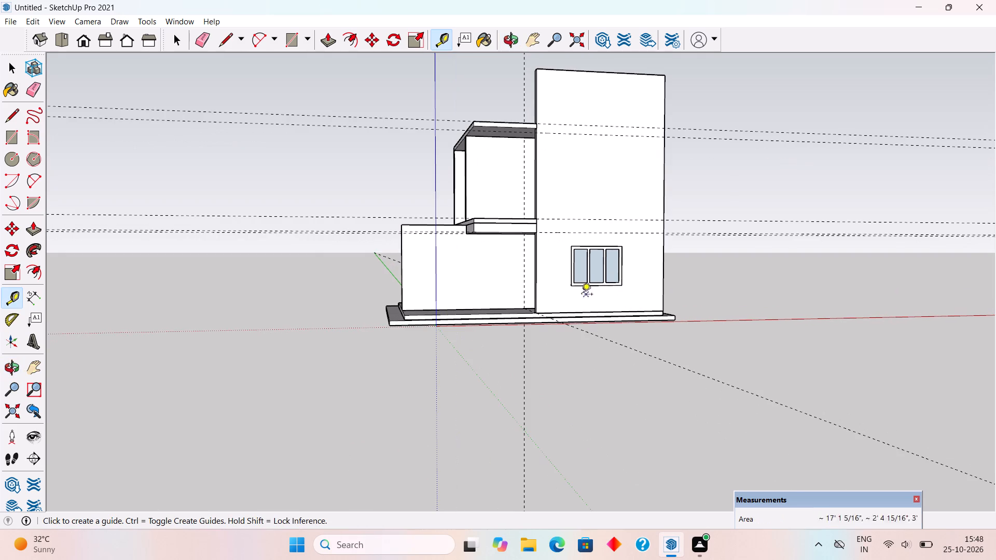
{"action": "scroll", "coordinate": [578, 295], "scroll_direction": "up", "scroll_amount": 7}
{"action": "scroll", "coordinate": [465, 258], "scroll_direction": "up", "scroll_amount": 3}
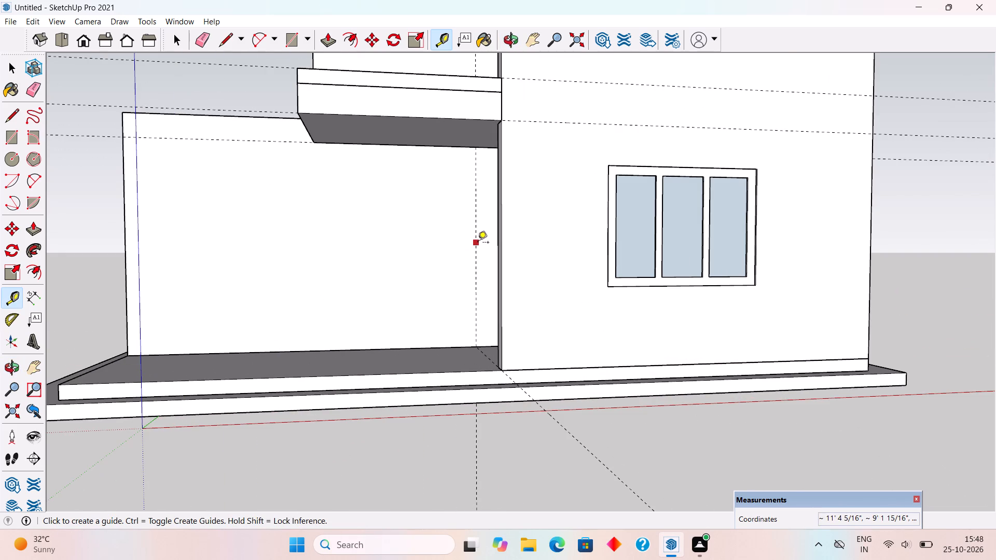
{"action": "left_click", "coordinate": [478, 243]}
{"action": "type", "text": "2'"}
{"action": "key", "text": "Return"}
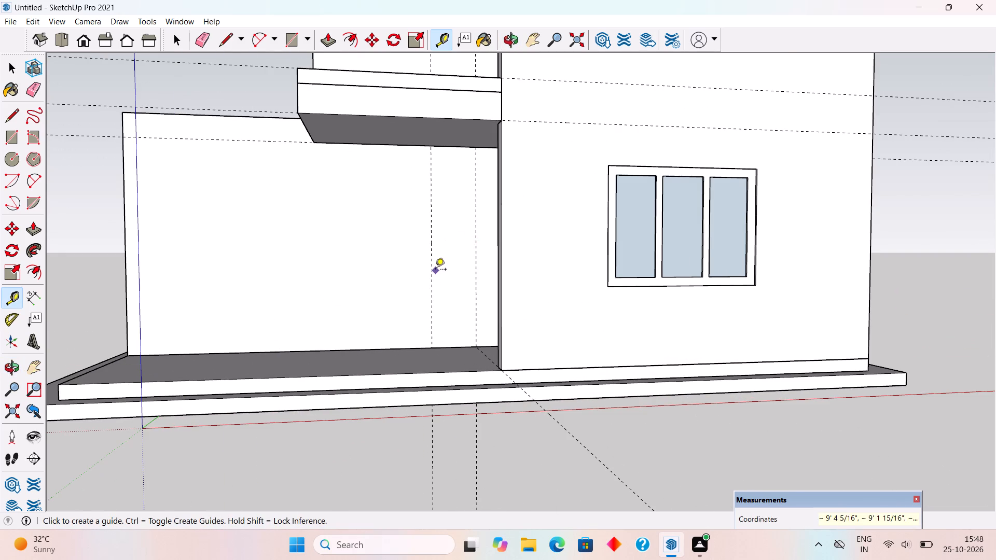
{"action": "left_click", "coordinate": [433, 274]}
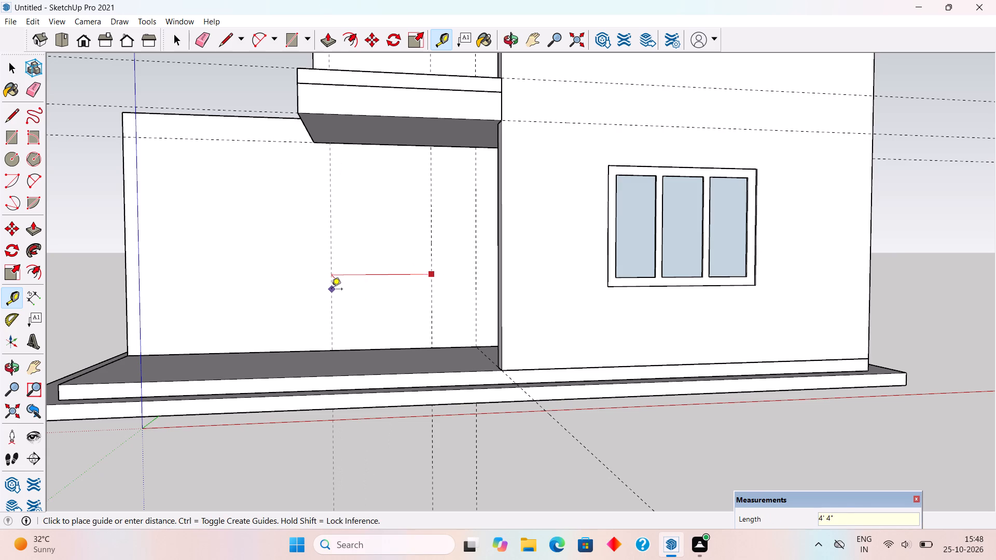
{"action": "type", "text": "7'"}
{"action": "key", "text": "Return"}
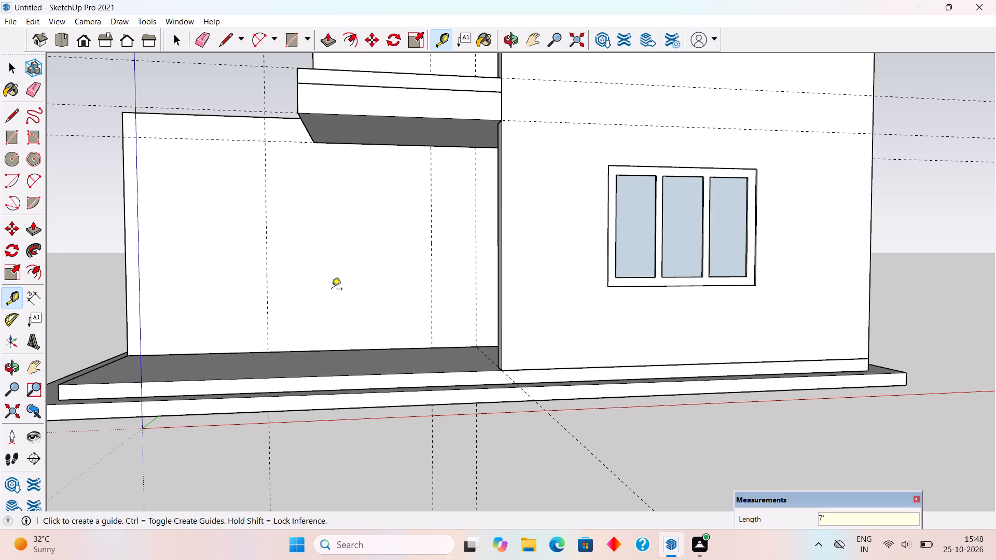
Place a horizontal guide 8' above the bottom edge of the extended ground-floor wall.
{"action": "left_click", "coordinate": [338, 347]}
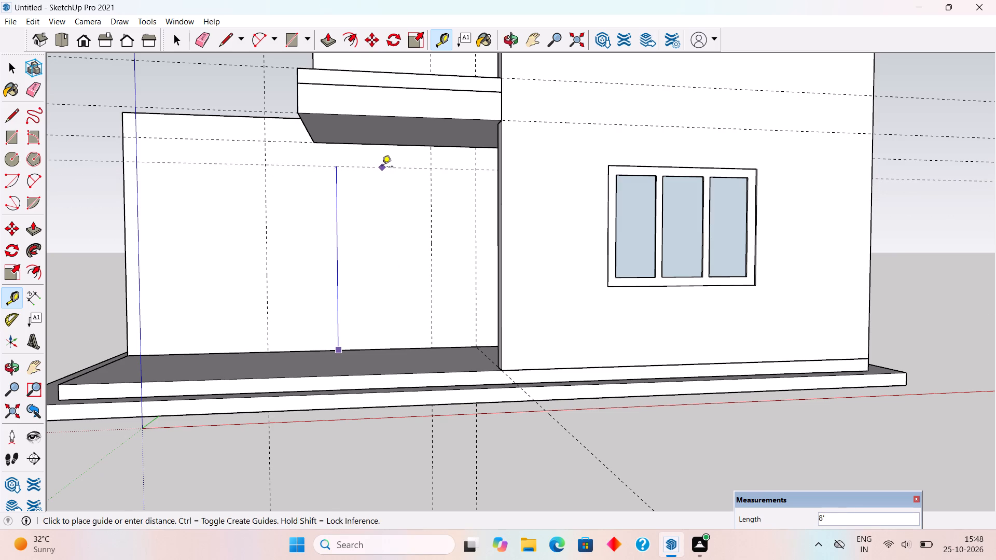
{"action": "type", "text": "8'"}
{"action": "key", "text": "Return"}
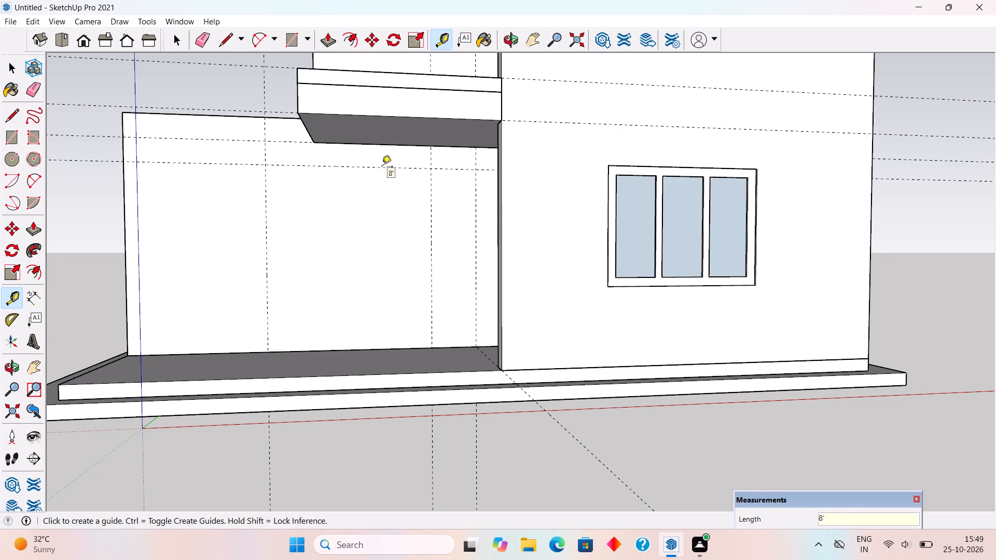
{"action": "key", "text": "space"}
Open the extended ground-floor wall group for editing.
{"action": "middle_click_drag", "start_coordinate": [387, 249], "coordinate": [403, 339]}
{"action": "triple_click", "coordinate": [391, 302]}
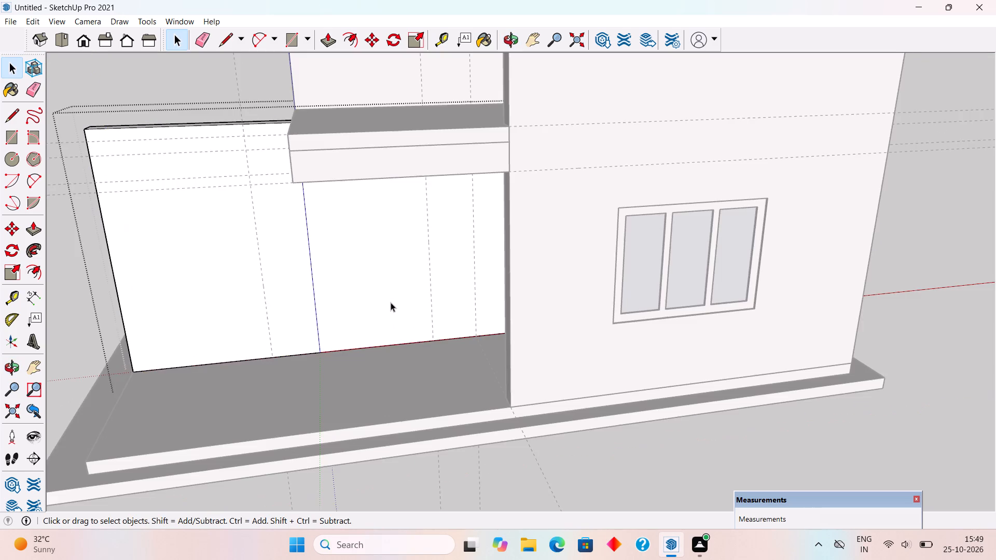
{"action": "middle_click_drag", "start_coordinate": [414, 293], "coordinate": [402, 213]}
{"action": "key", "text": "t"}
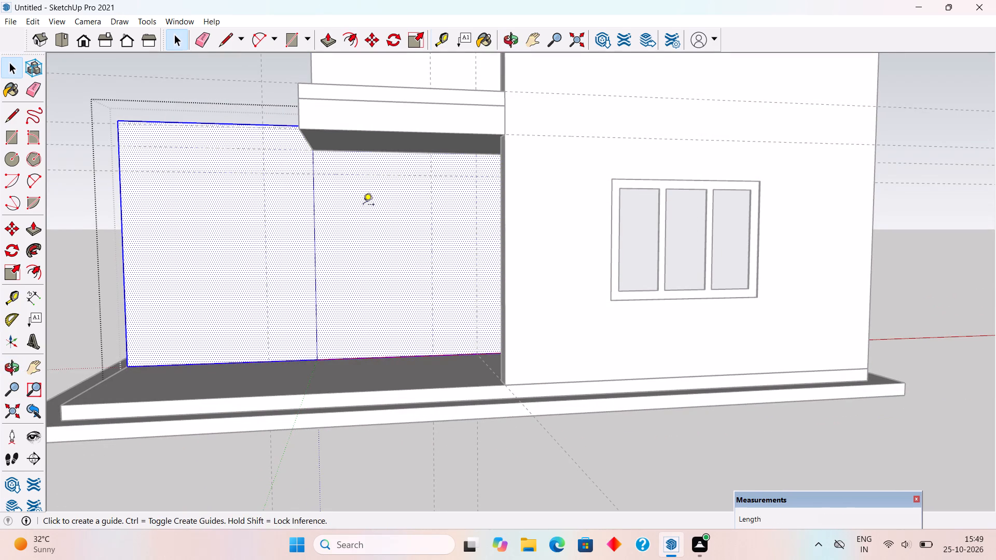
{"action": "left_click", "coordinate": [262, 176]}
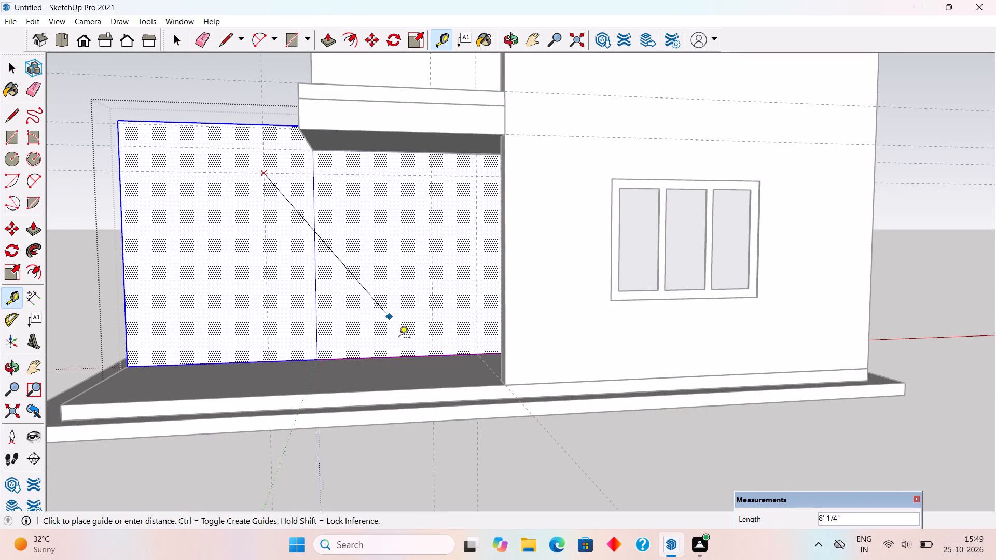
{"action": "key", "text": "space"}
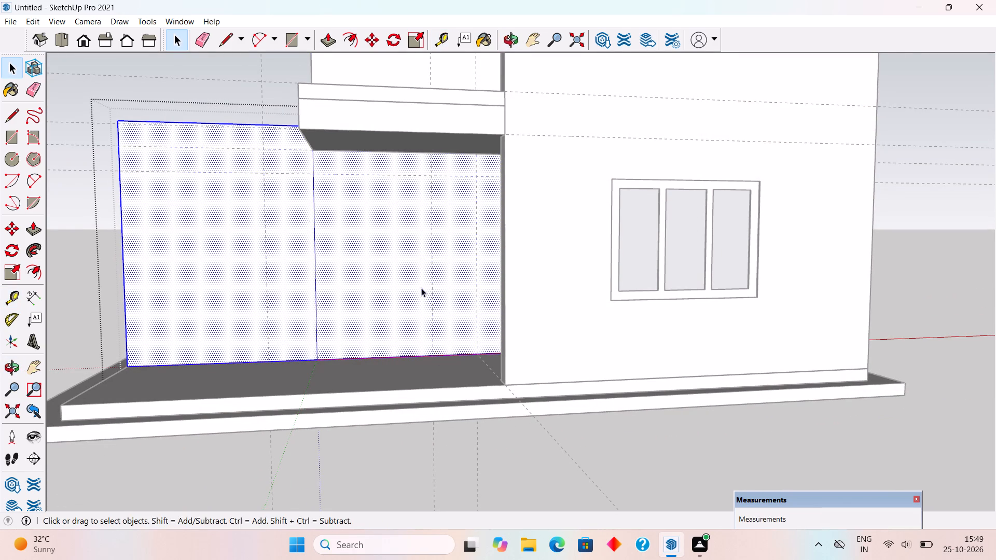
Place a horizontal guide 2' below the top edge of the extended ground-floor wall, inside its group.
{"action": "middle_click_drag", "start_coordinate": [438, 278], "coordinate": [679, 292]}
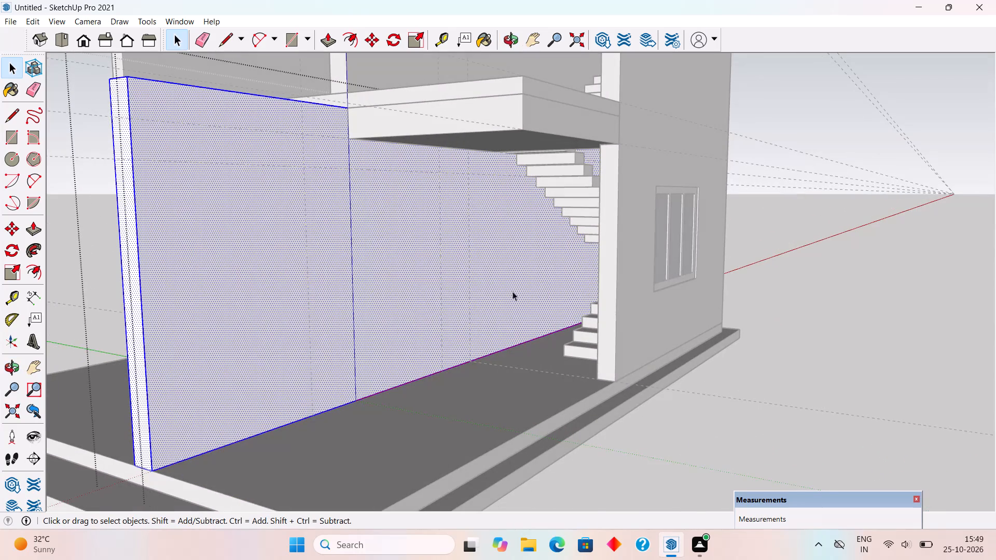
{"action": "scroll", "coordinate": [374, 309], "scroll_direction": "up", "scroll_amount": 2}
{"action": "left_click", "coordinate": [374, 309]}
{"action": "scroll", "coordinate": [373, 309], "scroll_direction": "down", "scroll_amount": 4}
{"action": "middle_click_drag", "start_coordinate": [410, 303], "coordinate": [488, 319]}
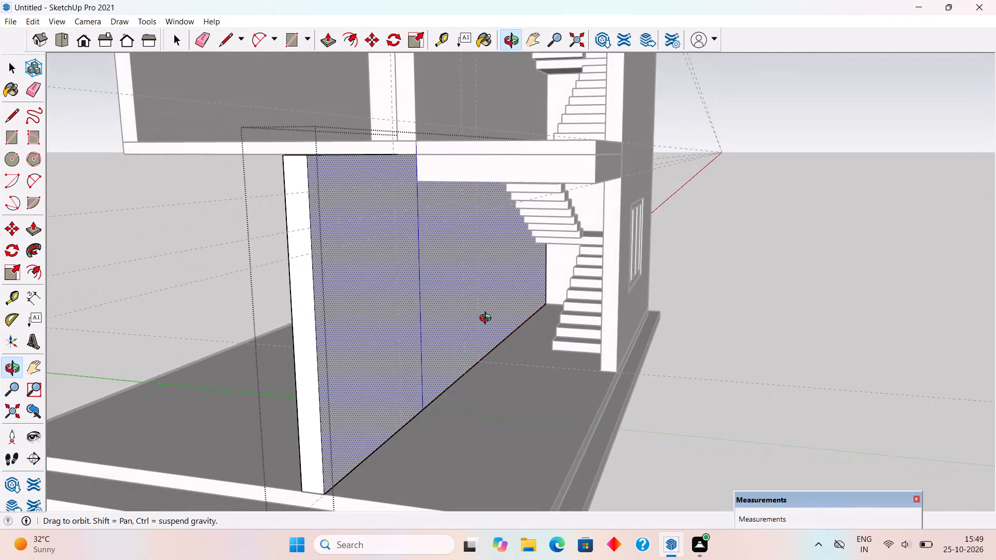
{"action": "middle_click_drag", "start_coordinate": [488, 319], "coordinate": [482, 303]}
{"action": "scroll", "coordinate": [381, 191], "scroll_direction": "up", "scroll_amount": 5}
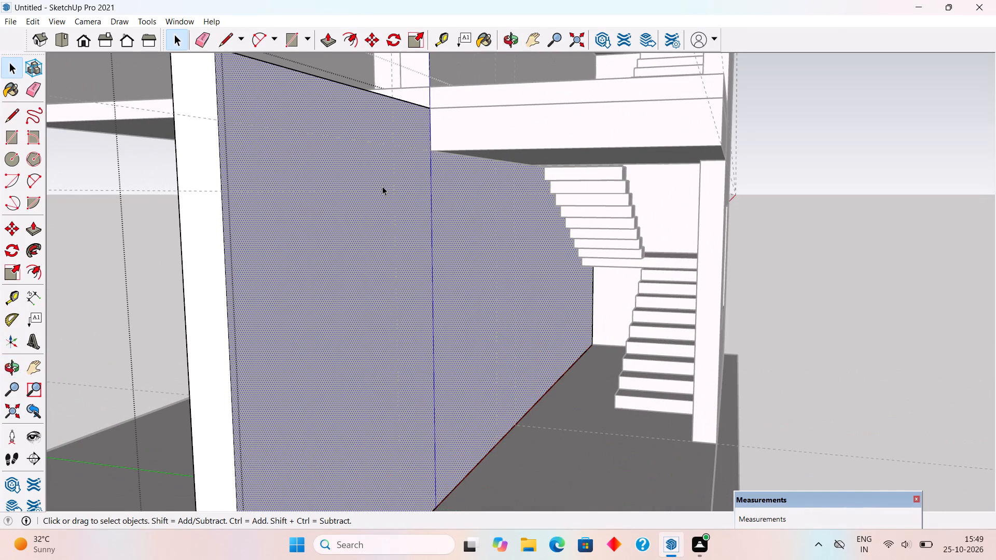
{"action": "key", "text": "t"}
{"action": "left_click", "coordinate": [374, 94]}
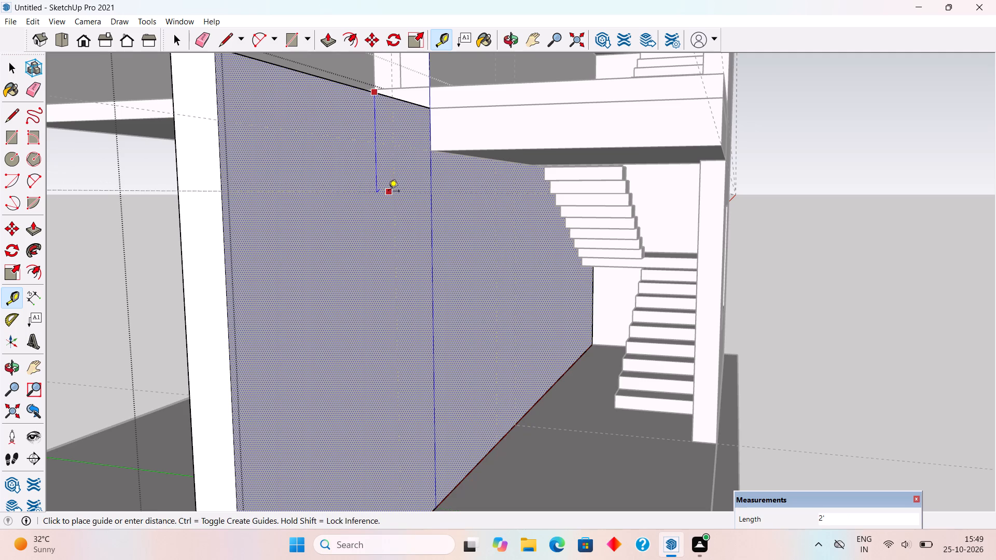
{"action": "type", "text": "2'"}
{"action": "key", "text": "Return"}
{"action": "key", "text": "space"}
Draw a 7' wide by 8' high rectangle between the guides on the wall and push it 9" through to cut an opening.
{"action": "middle_click_drag", "start_coordinate": [652, 311], "coordinate": [656, 314]}
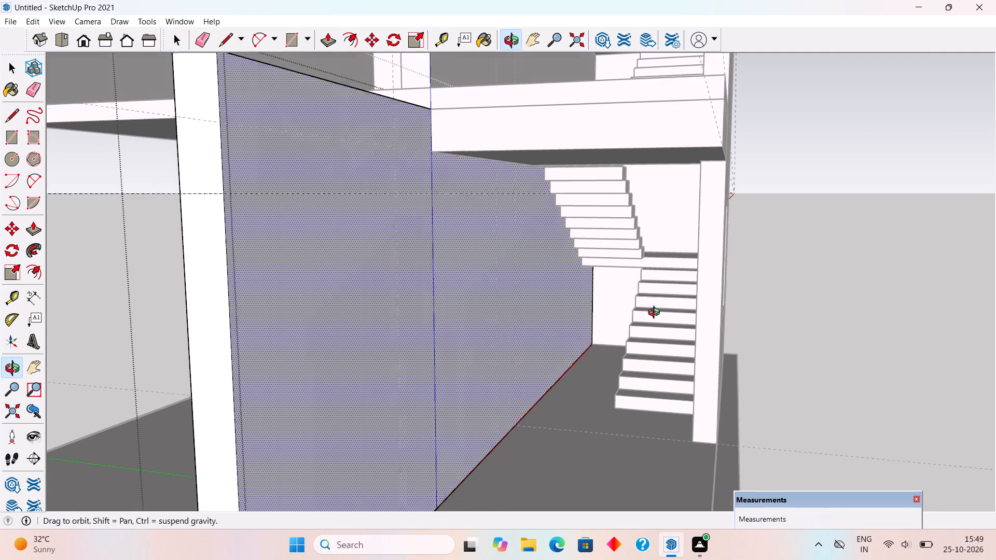
{"action": "middle_click_drag", "start_coordinate": [656, 314], "coordinate": [386, 313]}
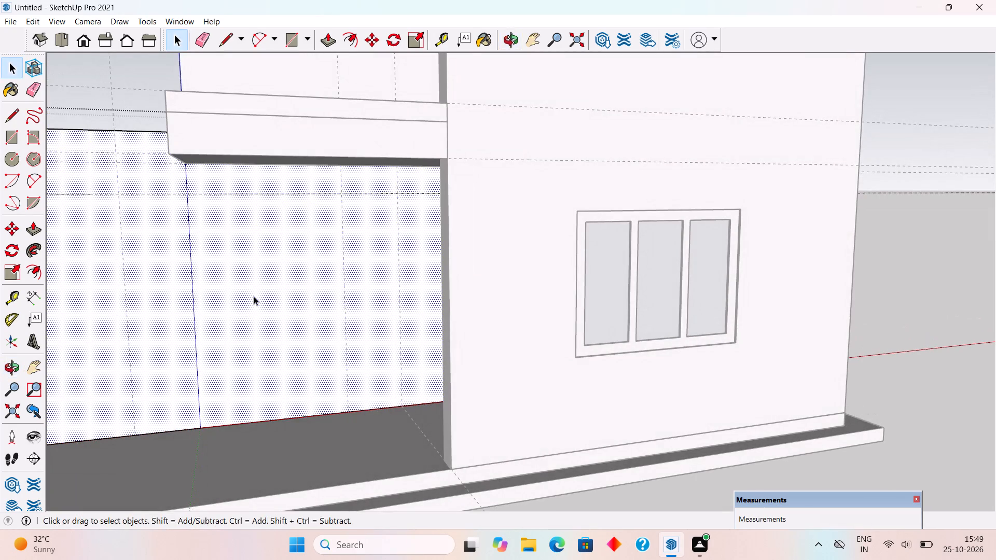
{"action": "scroll", "coordinate": [254, 296], "scroll_direction": "up", "scroll_amount": 1}
{"action": "key", "text": "r"}
{"action": "left_click", "coordinate": [102, 183]}
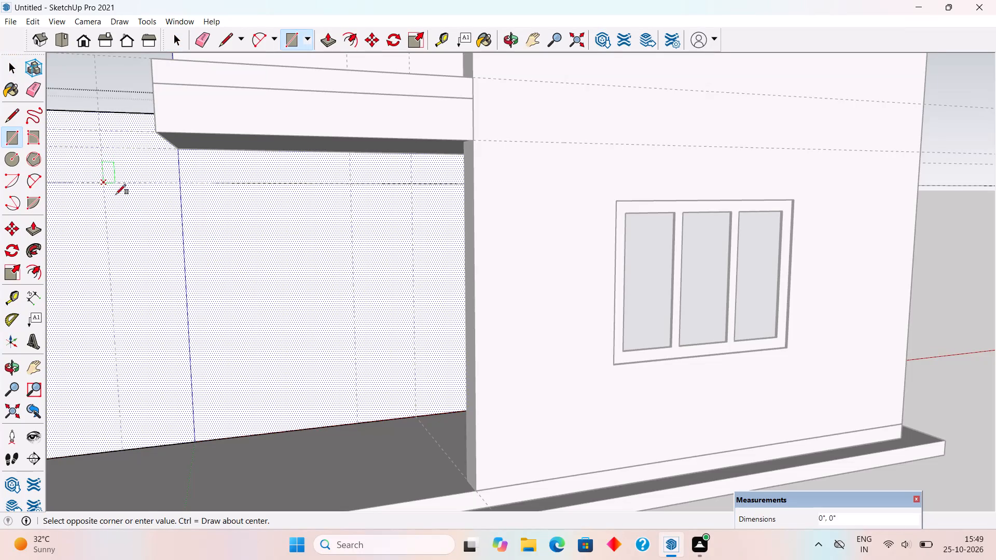
{"action": "left_click", "coordinate": [355, 422]}
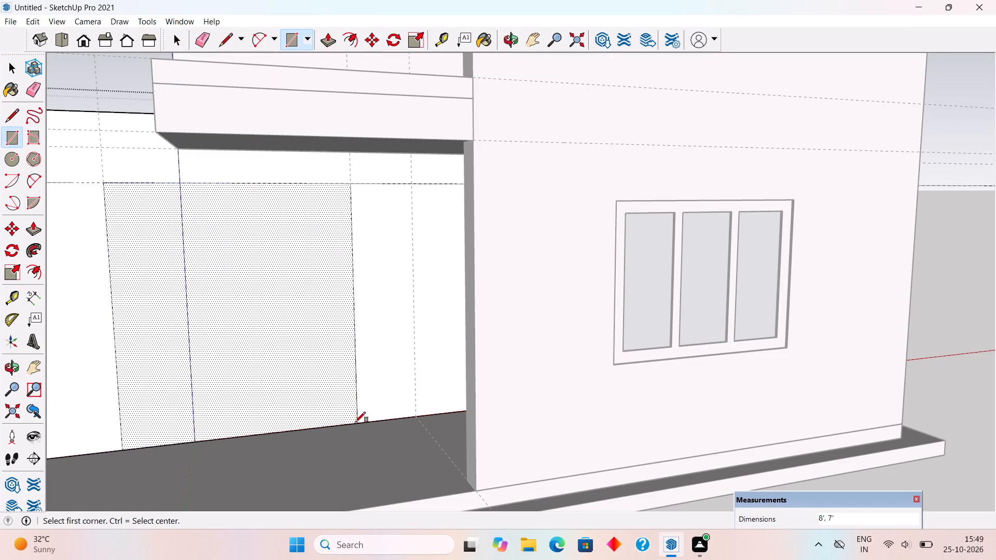
{"action": "key", "text": "p"}
{"action": "left_click_drag", "start_coordinate": [312, 397], "coordinate": [298, 304]}
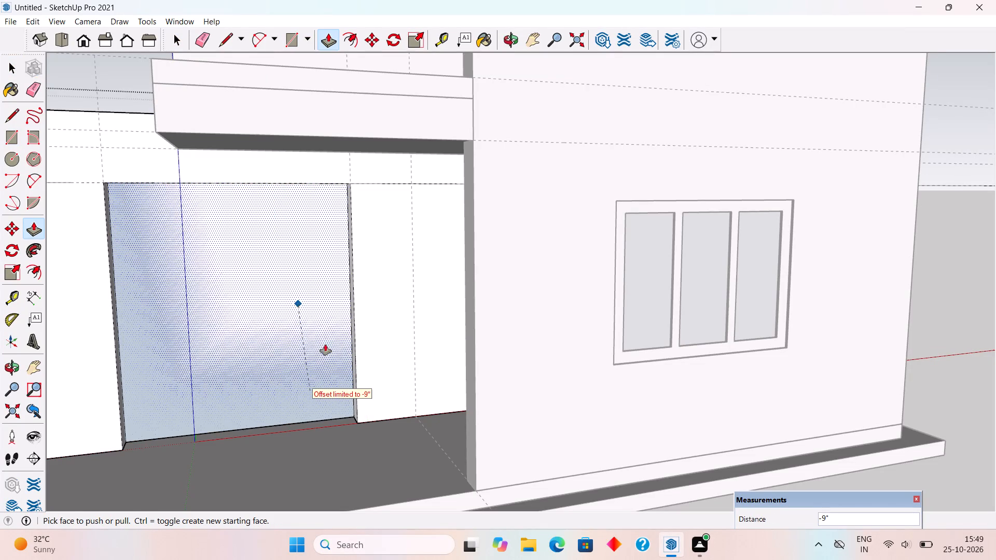
{"action": "key", "text": "space"}
{"action": "scroll", "coordinate": [371, 418], "scroll_direction": "down", "scroll_amount": 9}
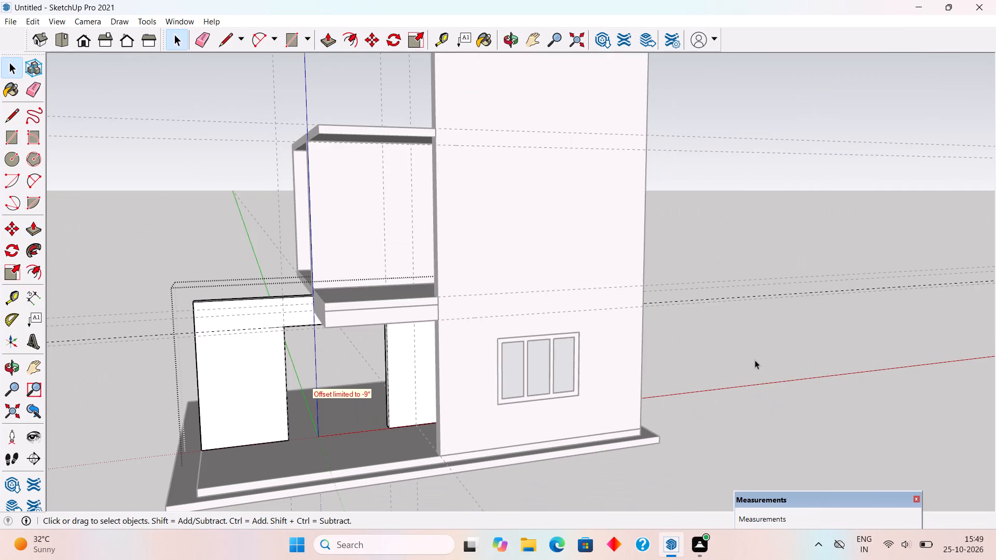
{"action": "left_click", "coordinate": [755, 360]}
Place a vertical guide 2' from the opening's side edge toward the ground-floor wall's free end.
{"action": "middle_click_drag", "start_coordinate": [627, 380], "coordinate": [517, 295]}
{"action": "scroll", "coordinate": [158, 361], "scroll_direction": "up", "scroll_amount": 3}
{"action": "middle_click_drag", "start_coordinate": [291, 422], "coordinate": [388, 477]}
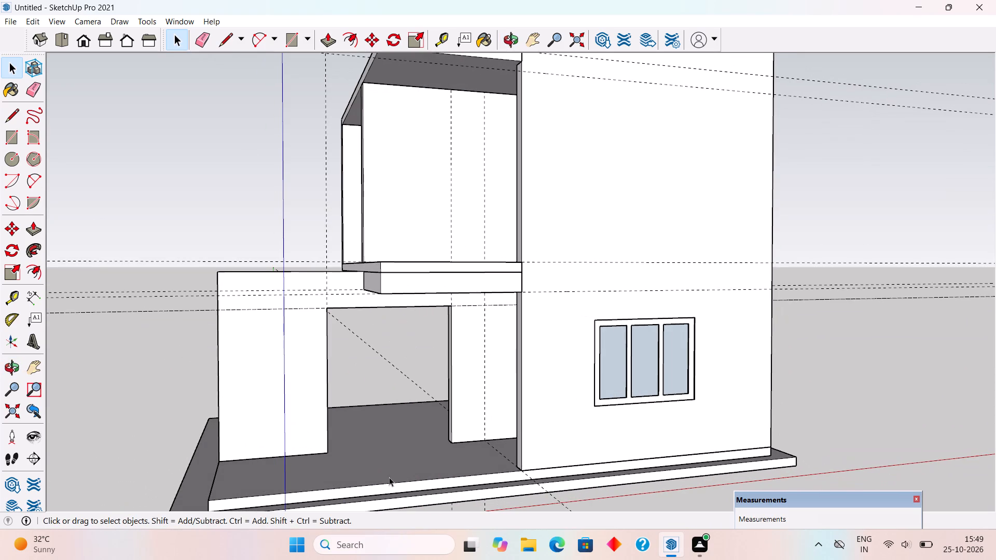
{"action": "key", "text": "t"}
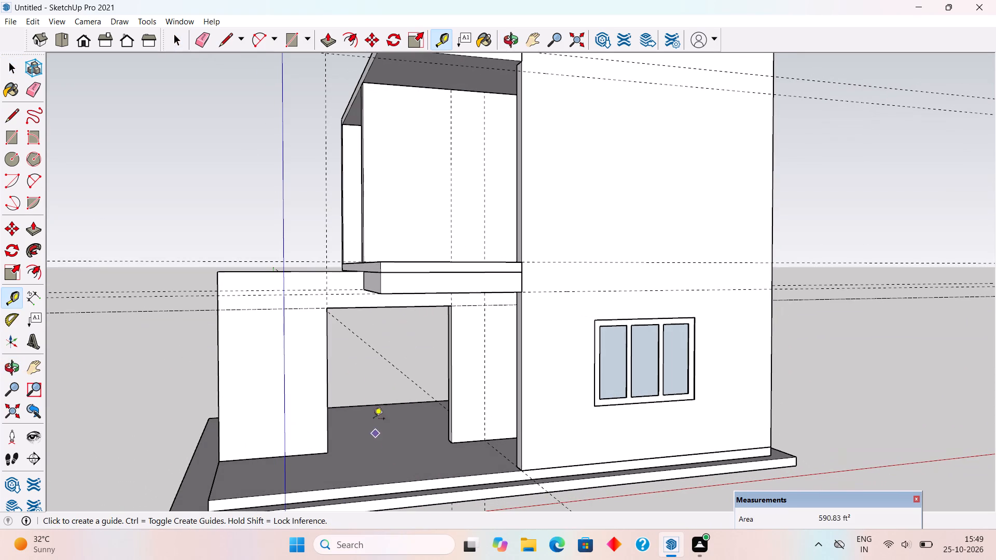
{"action": "left_click", "coordinate": [325, 353]}
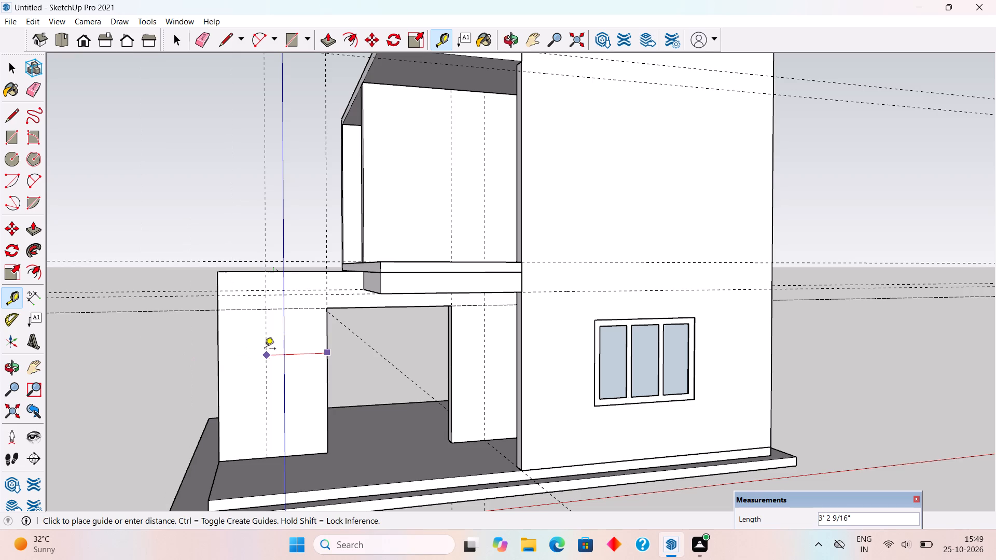
{"action": "type", "text": "2'"}
{"action": "key", "text": "Return"}
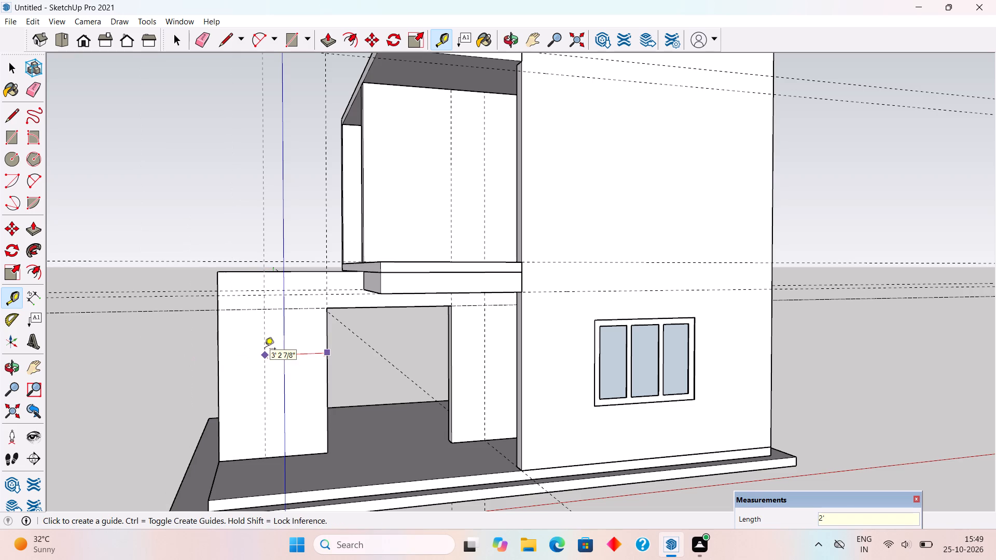
{"action": "key", "text": "space"}
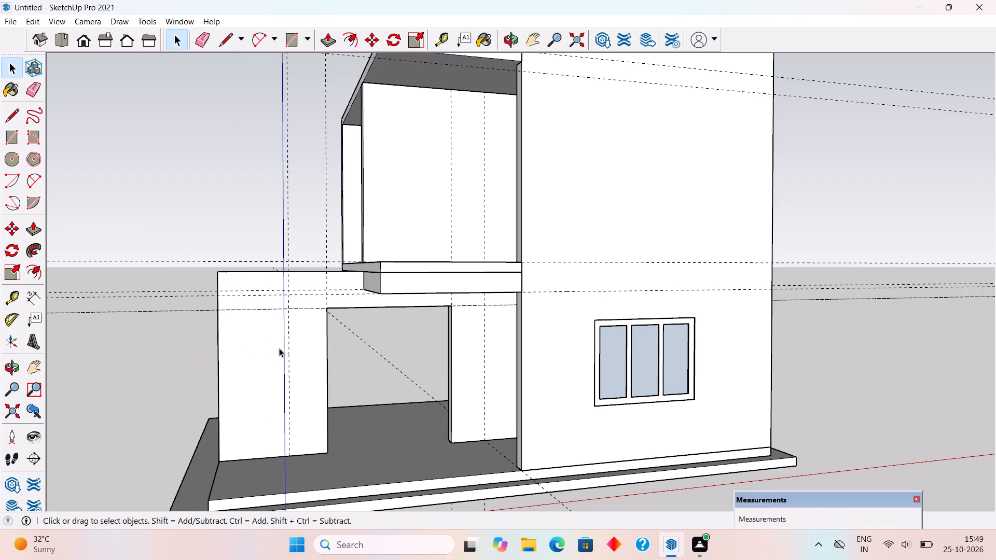
Push the free end face of the extended ground-floor wall back about 3' 6 1/2" to the vertical guide, inside its group.
{"action": "scroll", "coordinate": [310, 371], "scroll_direction": "up", "scroll_amount": 6}
{"action": "middle_click_drag", "start_coordinate": [301, 376], "coordinate": [349, 376]}
{"action": "triple_click", "coordinate": [169, 362]}
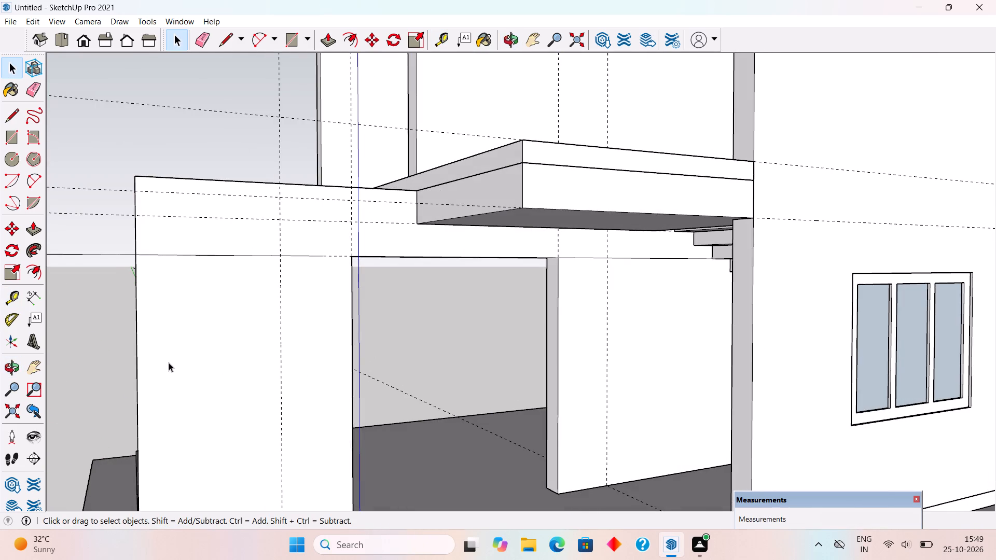
{"action": "middle_click_drag", "start_coordinate": [201, 369], "coordinate": [284, 372]}
{"action": "key", "text": "p"}
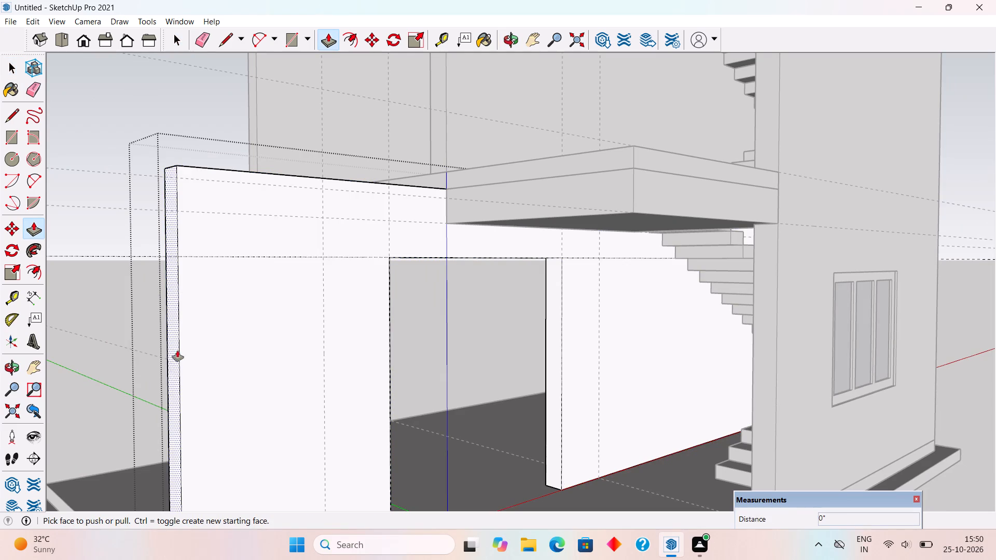
{"action": "left_click", "coordinate": [171, 367]}
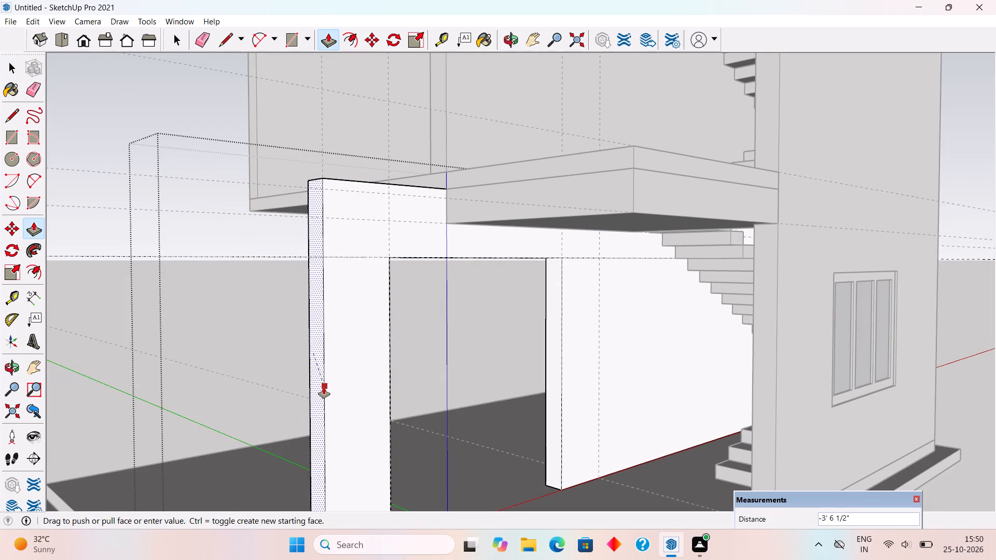
{"action": "left_click", "coordinate": [324, 388]}
{"action": "key", "text": "space"}
{"action": "left_click", "coordinate": [201, 310]}
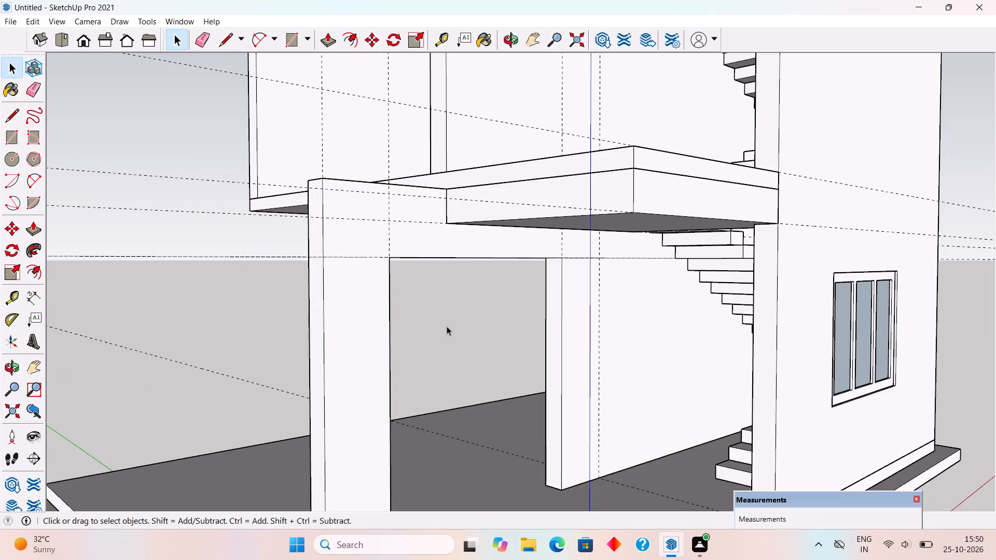
Draw a 7' by 8' rectangle across the opening in the extended ground-floor wall.
{"action": "middle_click_drag", "start_coordinate": [436, 329], "coordinate": [328, 341]}
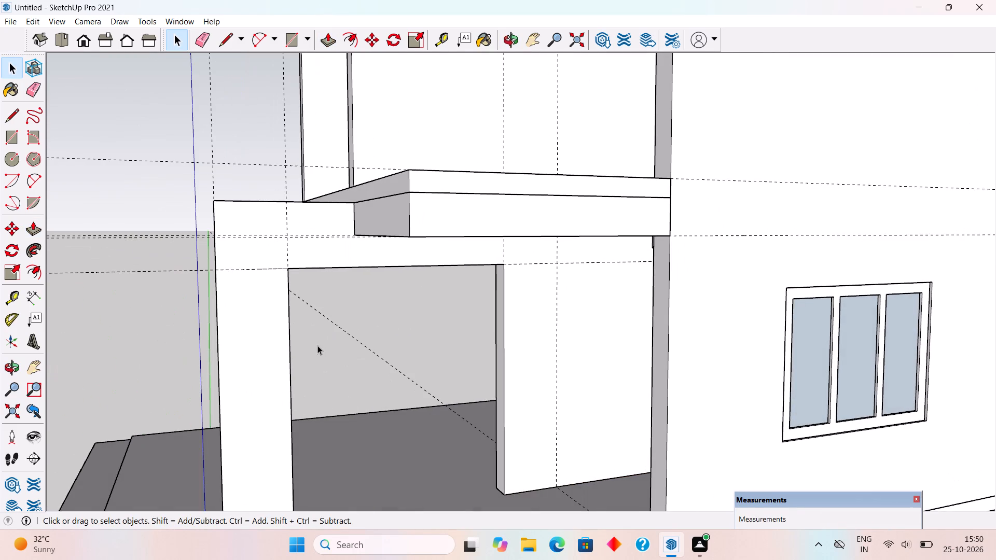
{"action": "scroll", "coordinate": [317, 345], "scroll_direction": "down", "scroll_amount": 5}
{"action": "middle_click_drag", "start_coordinate": [372, 332], "coordinate": [314, 303]}
{"action": "scroll", "coordinate": [314, 303], "scroll_direction": "up", "scroll_amount": 4}
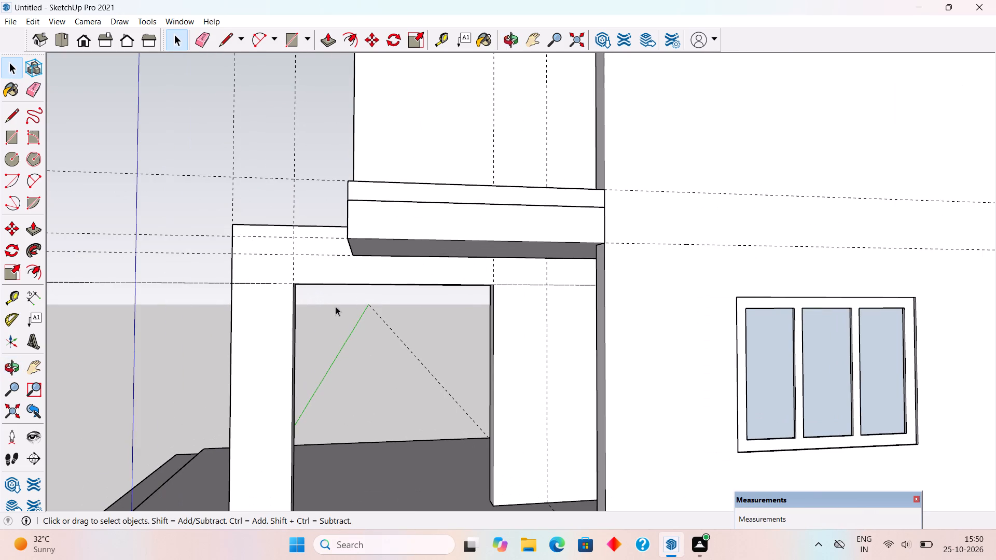
{"action": "scroll", "coordinate": [282, 307], "scroll_direction": "down", "scroll_amount": 4}
{"action": "scroll", "coordinate": [275, 464], "scroll_direction": "up", "scroll_amount": 6}
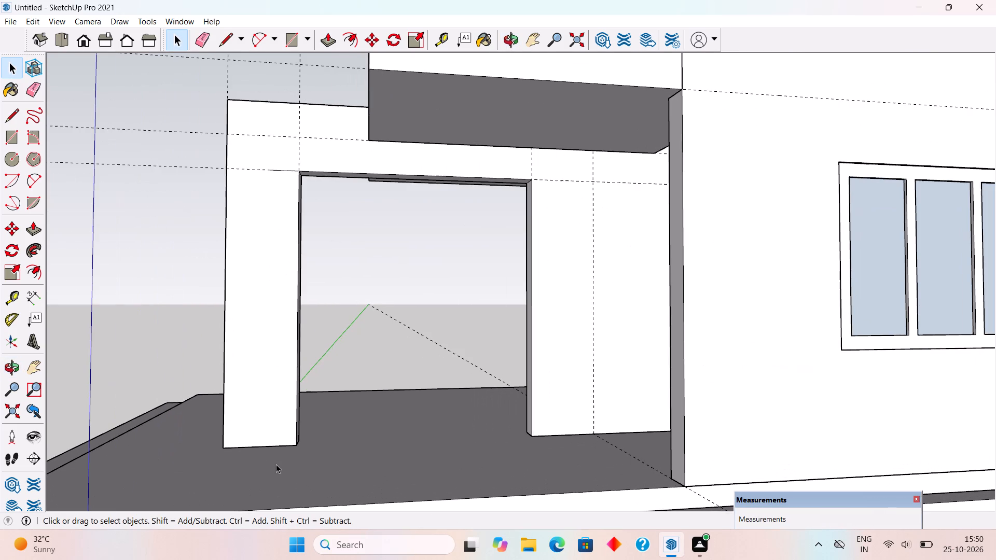
{"action": "scroll", "coordinate": [276, 464], "scroll_direction": "up", "scroll_amount": 1}
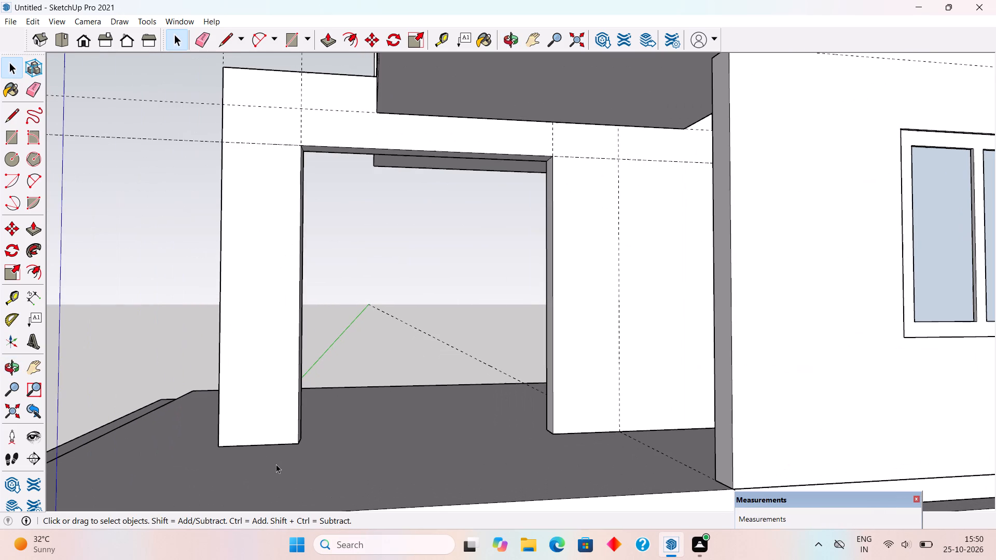
{"action": "key", "text": "r"}
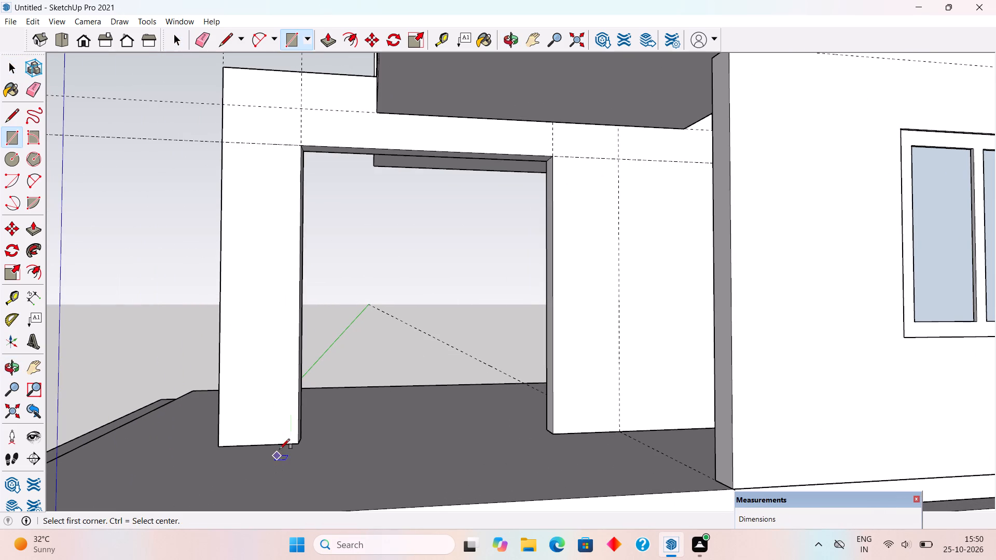
{"action": "left_click", "coordinate": [301, 144]}
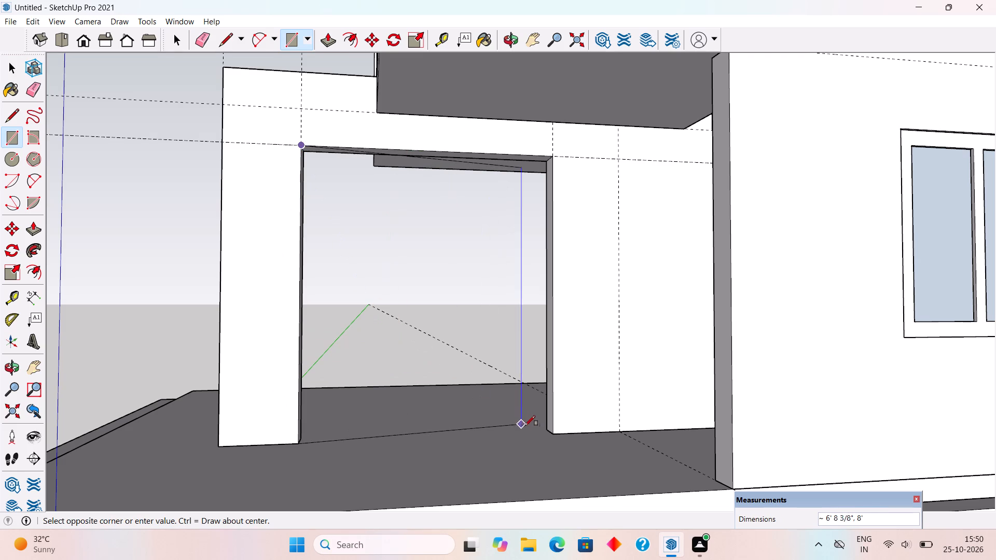
{"action": "left_click", "coordinate": [551, 433]}
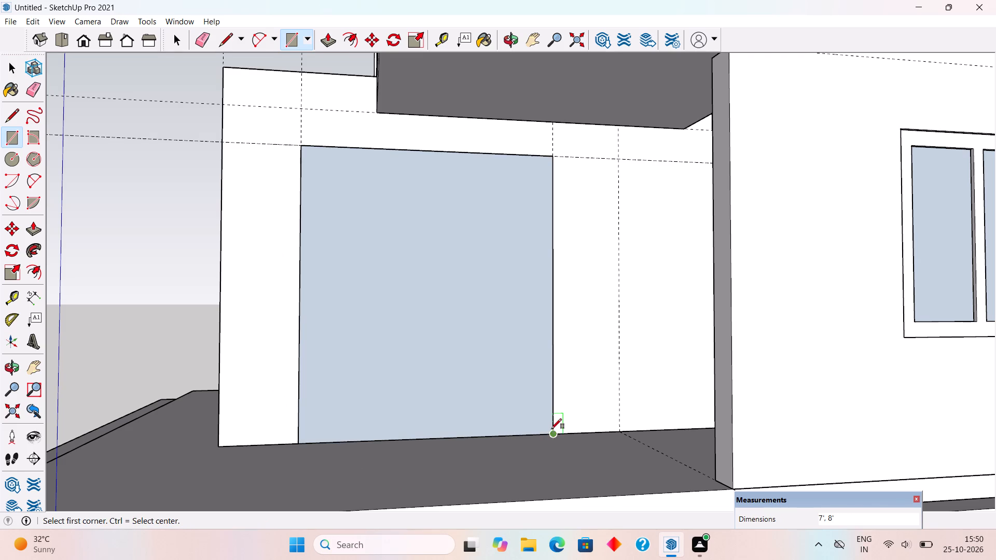
{"action": "key", "text": "space"}
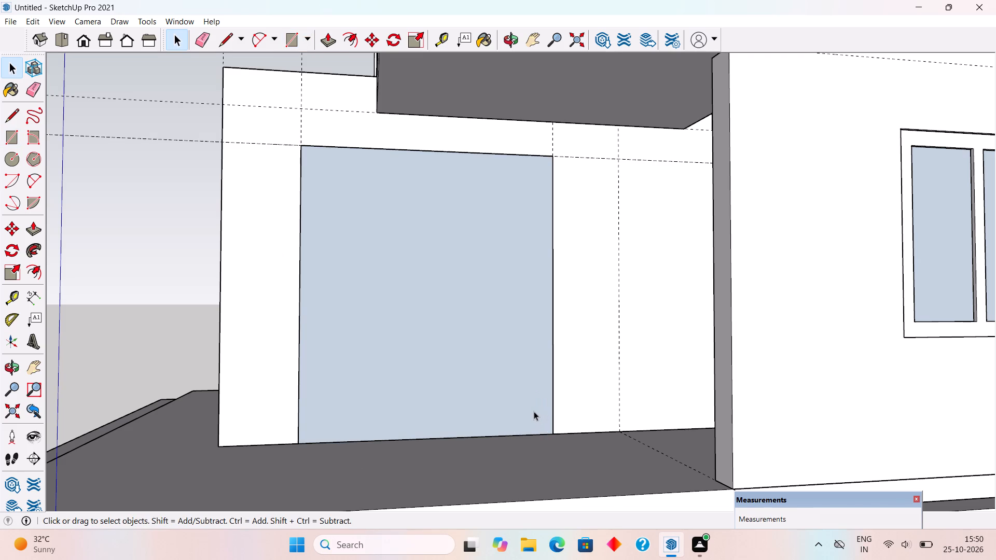
Offset the rectangle's edges 5" inward to outline the door frame.
{"action": "key", "text": "f"}
{"action": "left_click", "coordinate": [466, 419]}
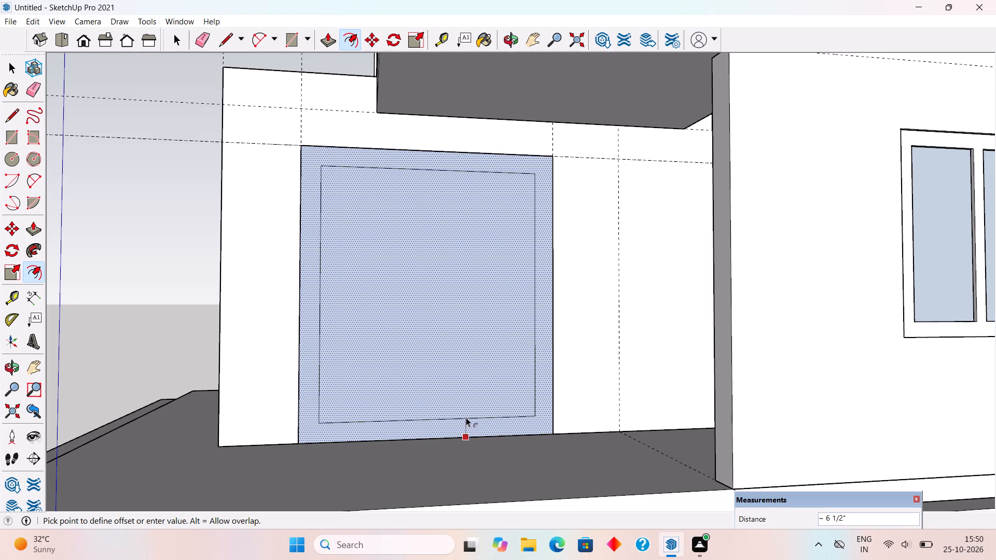
{"action": "type", "text": "5\""}
{"action": "key", "text": "Return"}
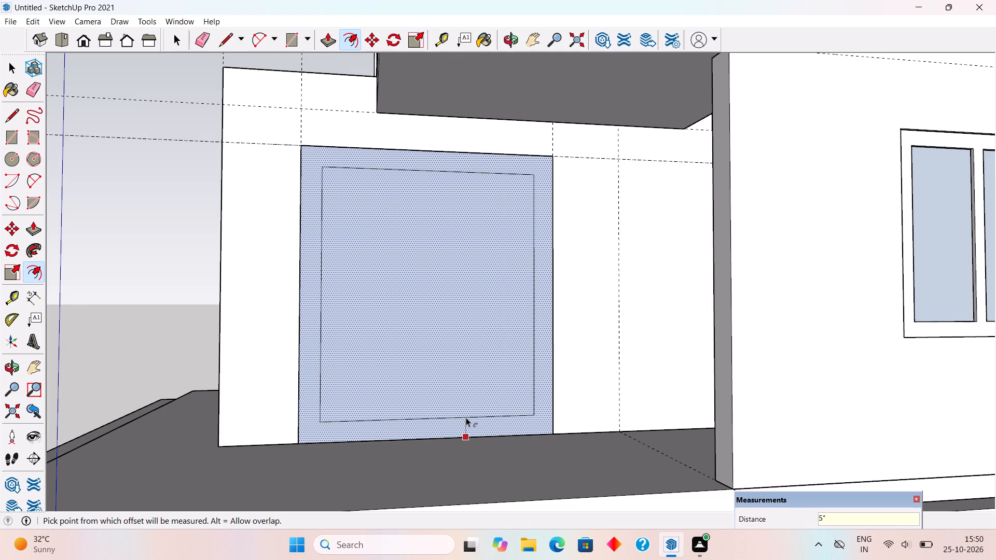
{"action": "key", "text": "space"}
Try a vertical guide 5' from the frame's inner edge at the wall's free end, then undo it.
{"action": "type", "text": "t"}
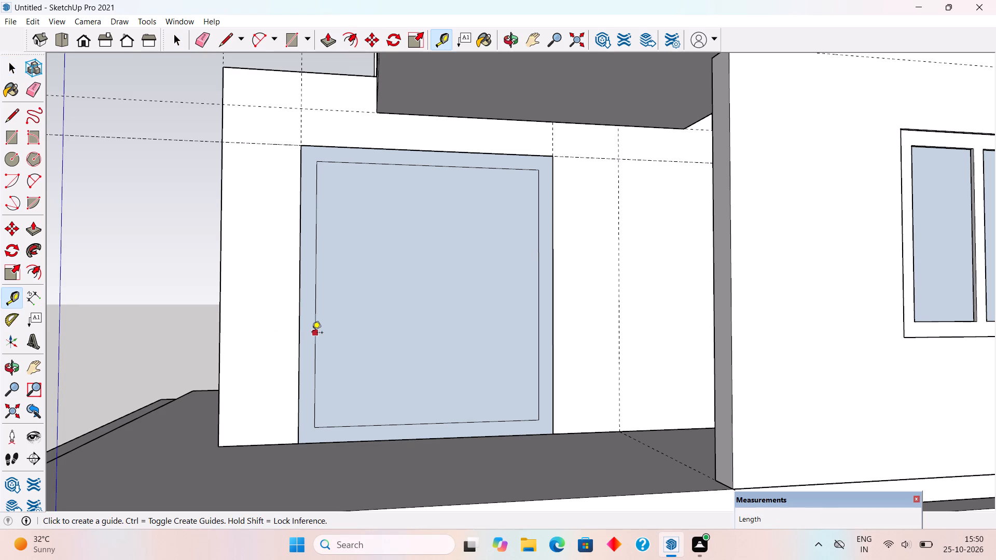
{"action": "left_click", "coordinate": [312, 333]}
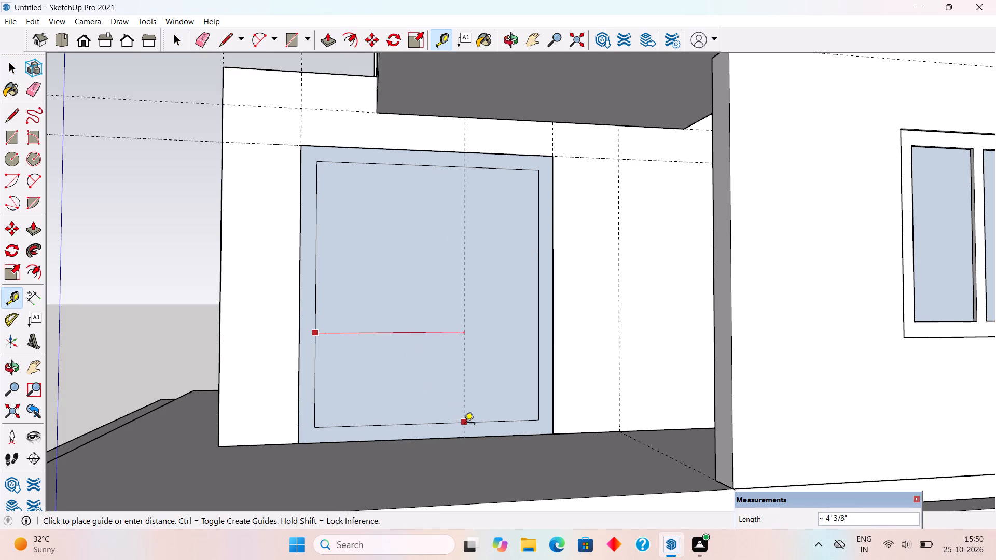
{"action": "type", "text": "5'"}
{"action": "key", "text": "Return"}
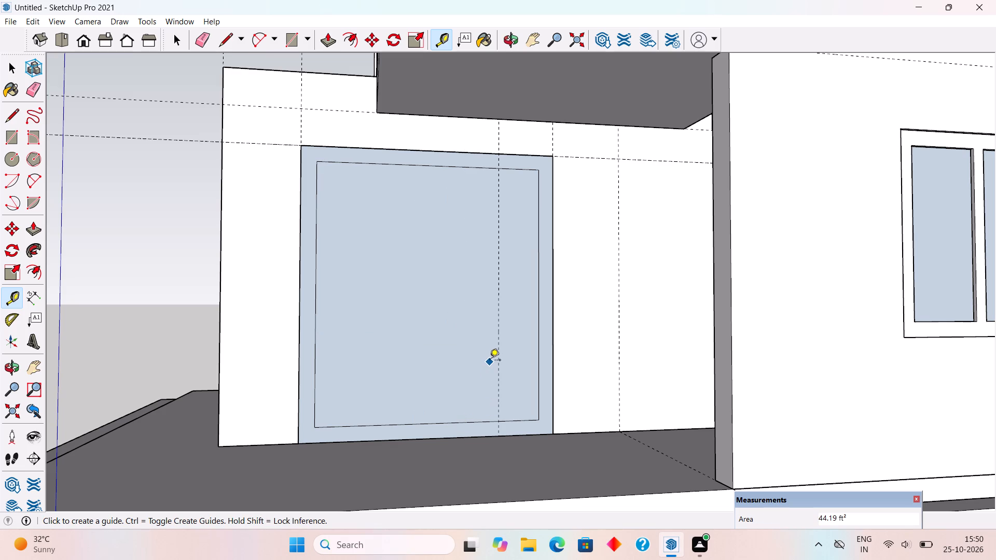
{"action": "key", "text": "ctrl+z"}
Place a vertical guide 2' inside the opening from its side edge nearest the stairs.
{"action": "left_click", "coordinate": [551, 294]}
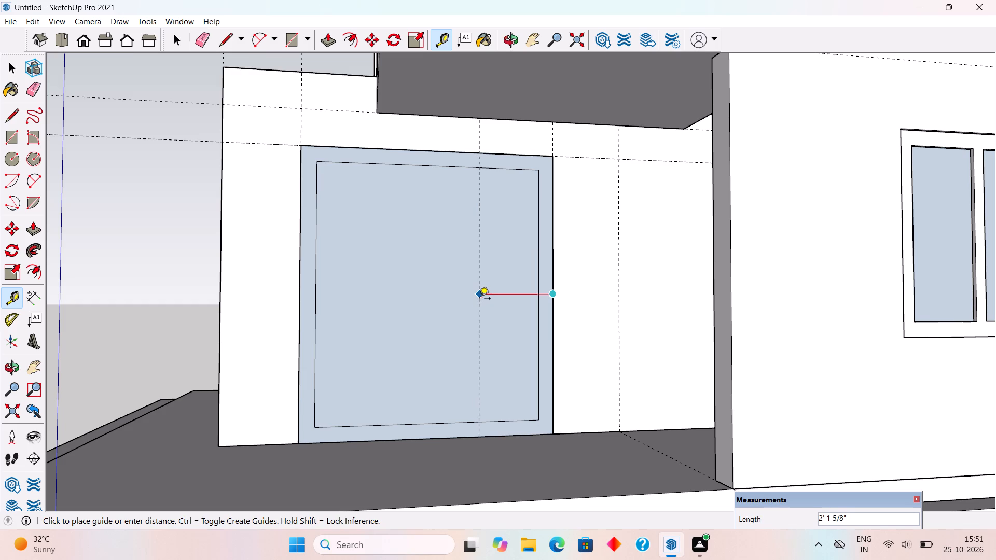
{"action": "type", "text": "2'"}
{"action": "key", "text": "Return"}
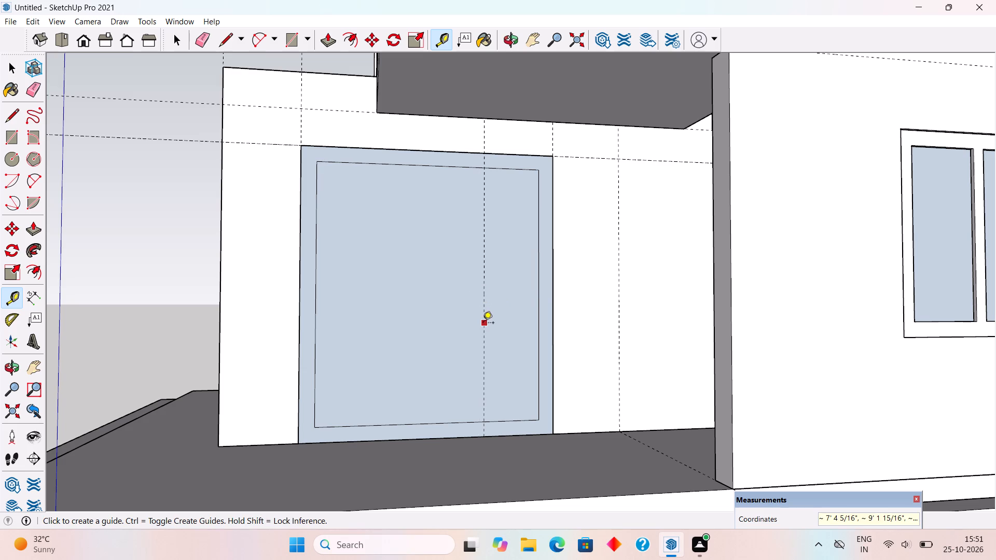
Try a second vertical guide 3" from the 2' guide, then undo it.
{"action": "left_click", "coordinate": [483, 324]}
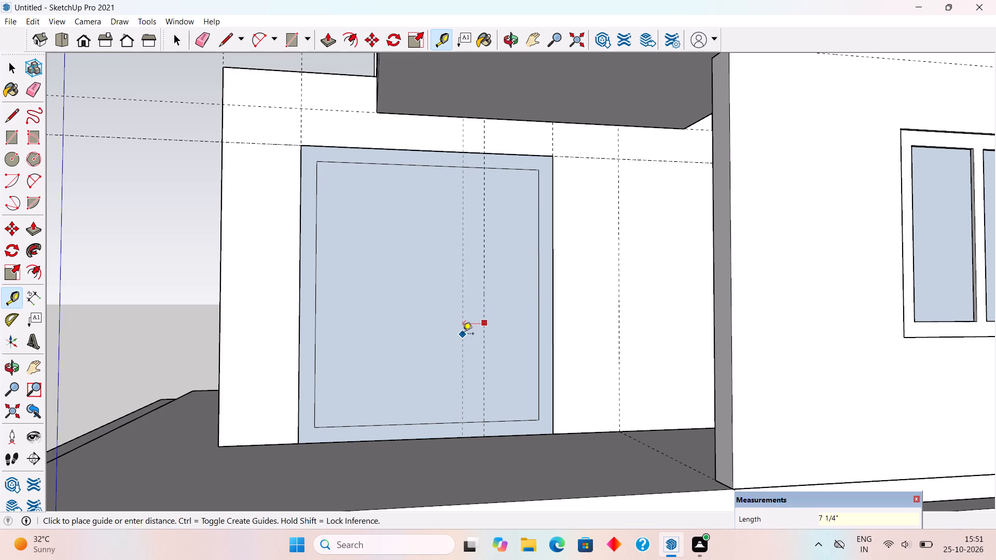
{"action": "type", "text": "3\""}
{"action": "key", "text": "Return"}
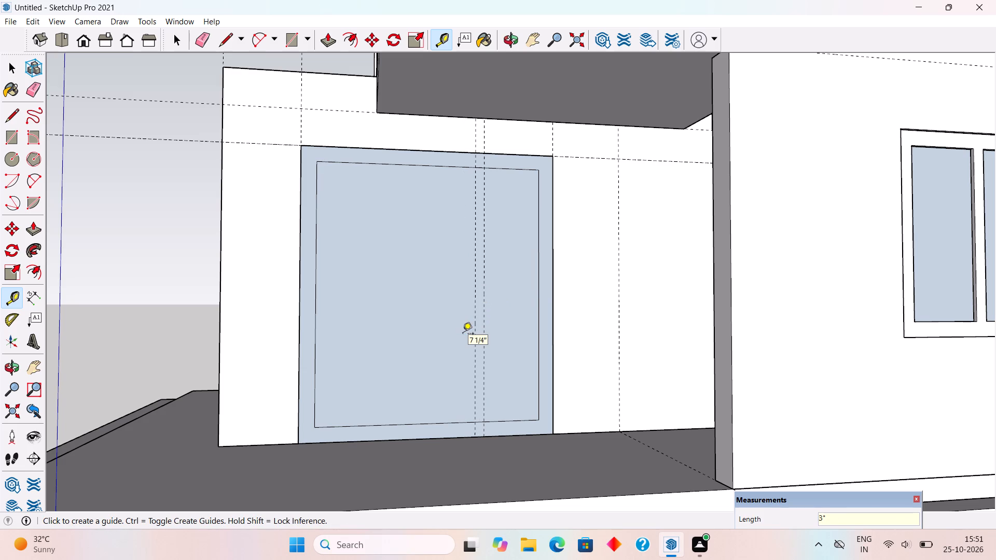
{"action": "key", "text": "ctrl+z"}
Place a second vertical guide 4" from the 2' guide, toward the wall's free end.
{"action": "left_click", "coordinate": [484, 356]}
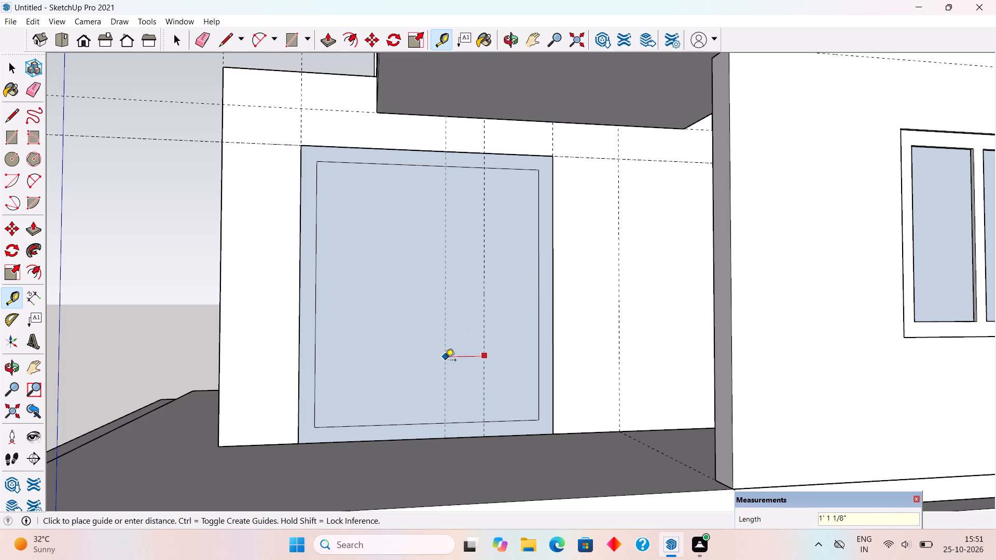
{"action": "type", "text": "4\""}
{"action": "key", "text": "Return"}
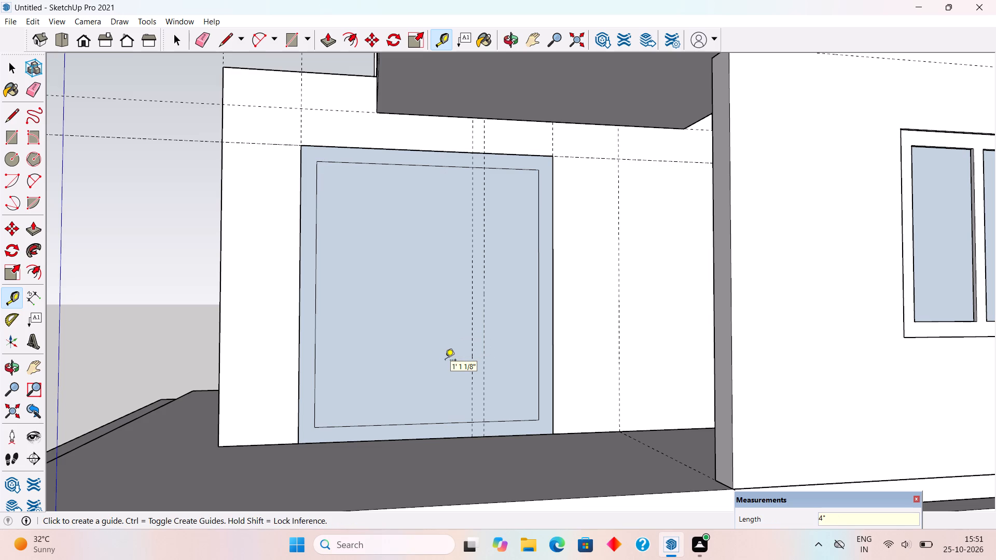
Draw two vertical lines along the guides inside the frame and erase the short edges between them to form a 4" mullion.
{"action": "key", "text": "l"}
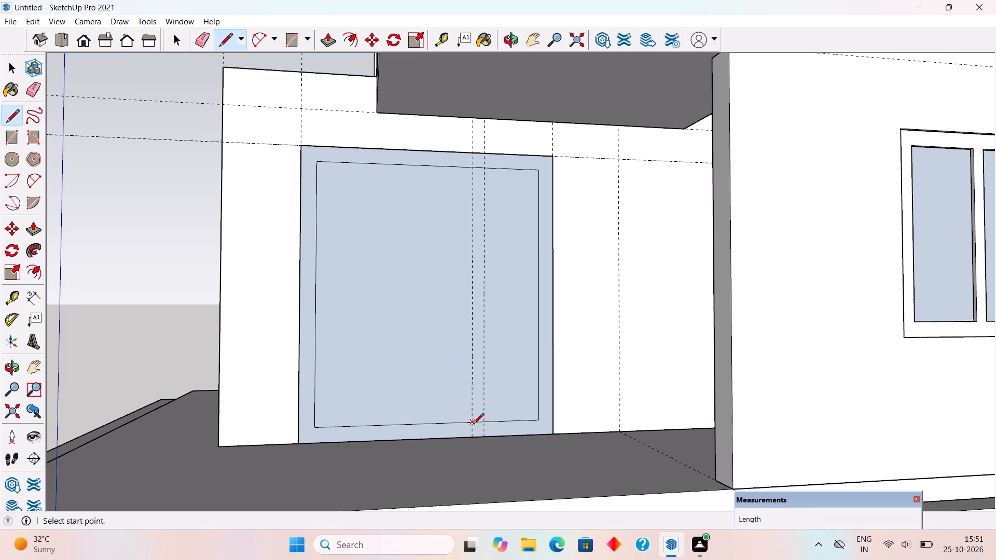
{"action": "left_click", "coordinate": [473, 425]}
{"action": "left_click", "coordinate": [473, 165]}
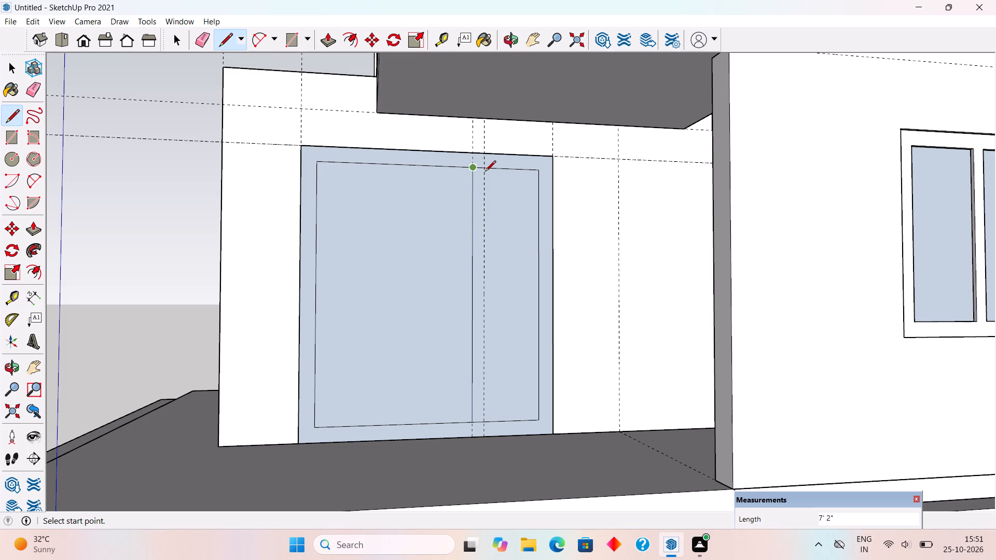
{"action": "left_click", "coordinate": [487, 169]}
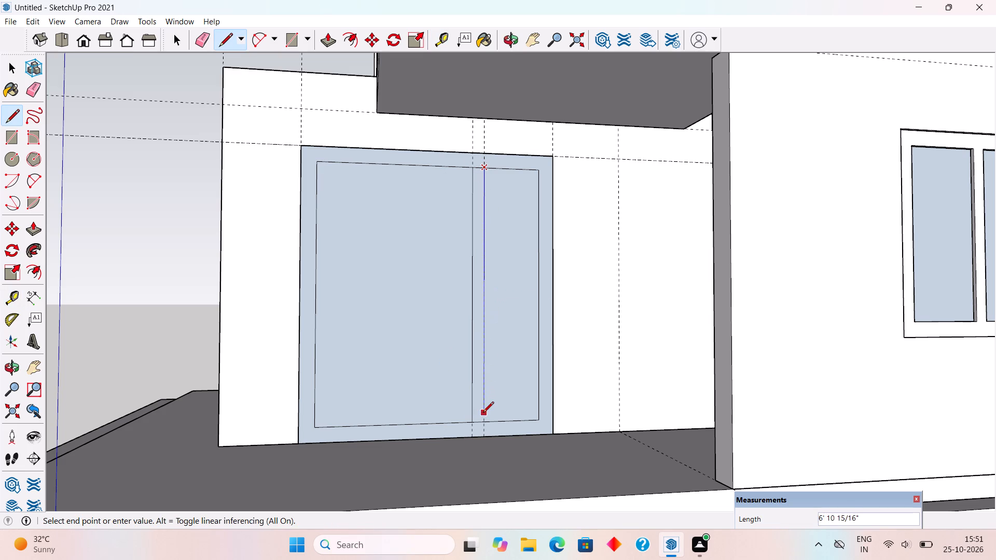
{"action": "left_click", "coordinate": [483, 422]}
{"action": "key", "text": "e"}
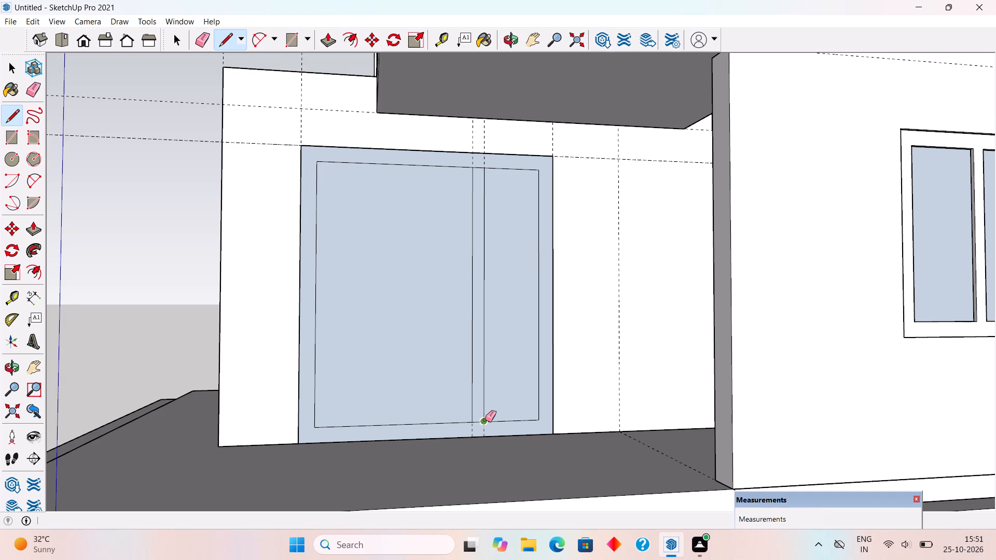
{"action": "left_click", "coordinate": [480, 422]}
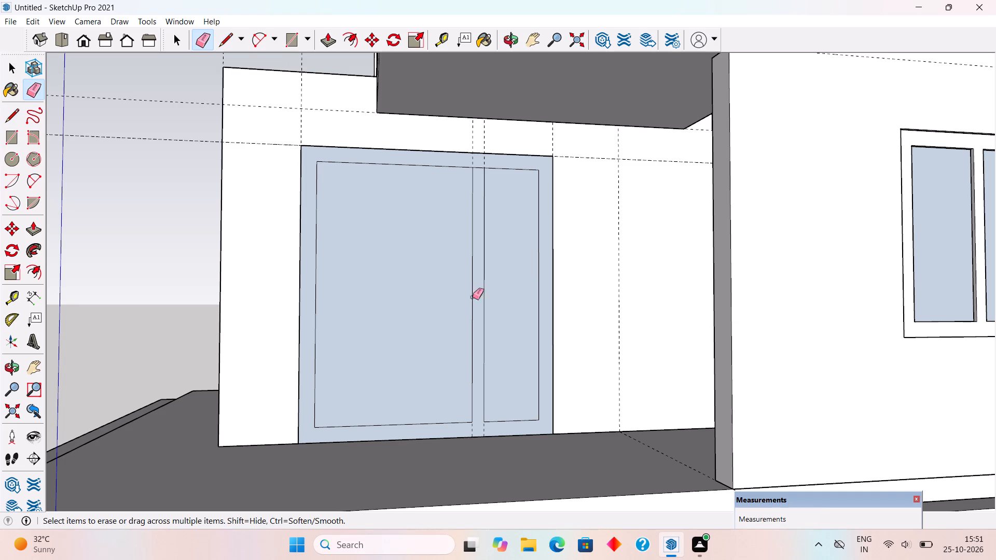
{"action": "left_click", "coordinate": [476, 167]}
Delete the two panel faces on either side of the mullion.
{"action": "key", "text": "space"}
{"action": "left_click", "coordinate": [432, 249]}
{"action": "key", "text": "Delete"}
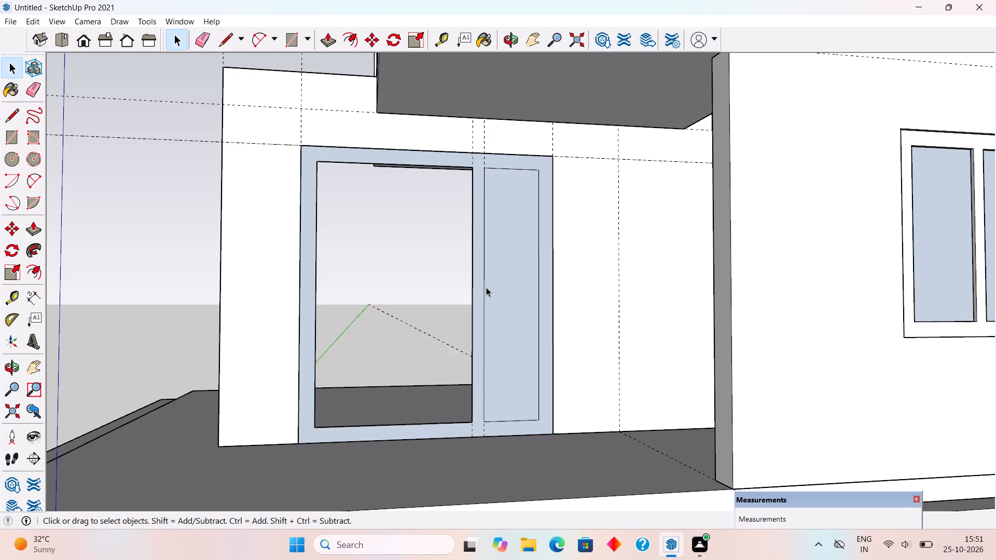
{"action": "left_click", "coordinate": [486, 287]}
{"action": "key", "text": "Delete"}
Extrude the frame and mullion face 4".
{"action": "key", "text": "p"}
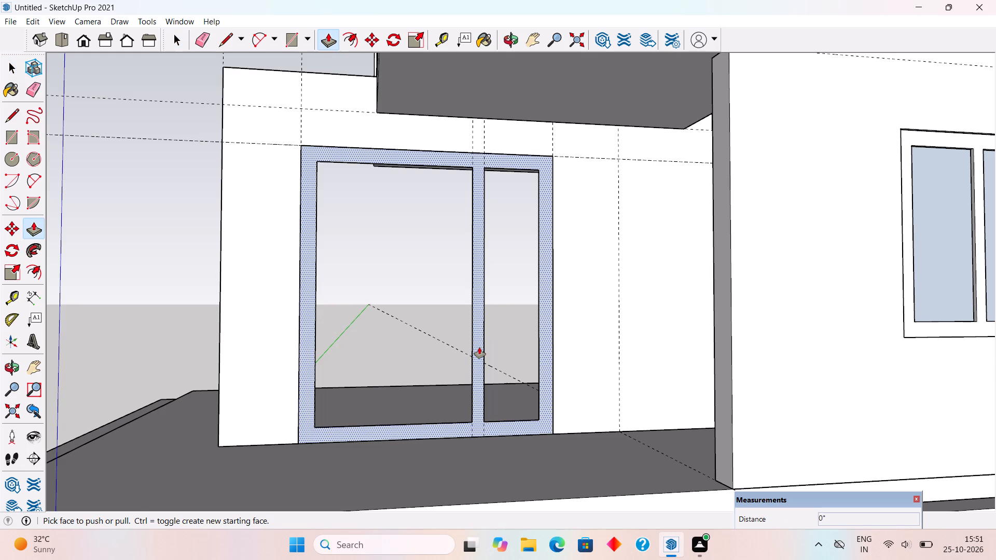
{"action": "left_click", "coordinate": [479, 347]}
{"action": "type", "text": "4\""}
{"action": "key", "text": "Return"}
{"action": "key", "text": "space"}
Make the whole extruded door frame with its mullion into a group.
{"action": "scroll", "coordinate": [478, 389], "scroll_direction": "down", "scroll_amount": 1}
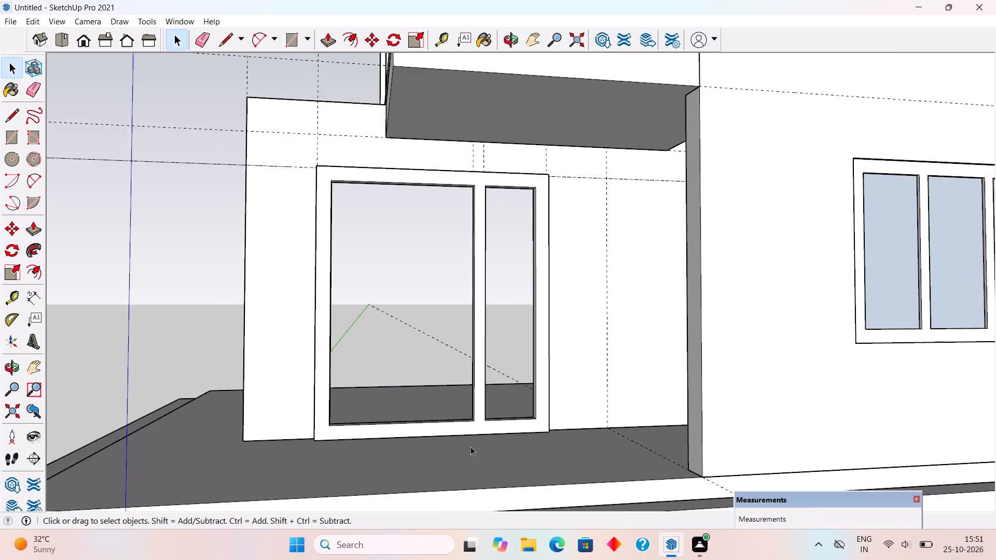
{"action": "middle_click_drag", "start_coordinate": [468, 457], "coordinate": [631, 498]}
{"action": "middle_click_drag", "start_coordinate": [431, 461], "coordinate": [455, 482]}
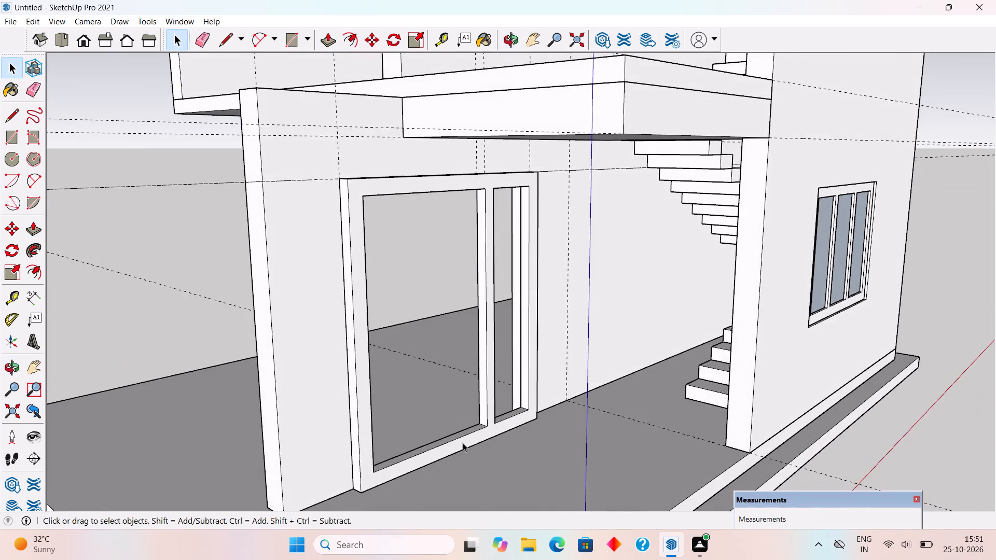
{"action": "scroll", "coordinate": [461, 440], "scroll_direction": "up", "scroll_amount": 5}
{"action": "triple_click", "coordinate": [461, 440]}
{"action": "right_click", "coordinate": [461, 439]}
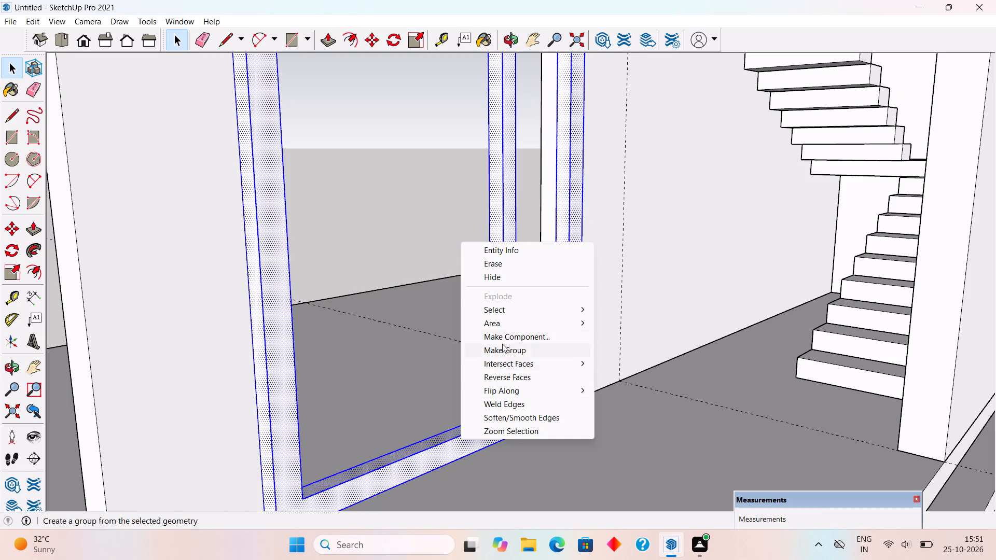
{"action": "left_click", "coordinate": [506, 349]}
{"action": "left_click", "coordinate": [431, 254]}
Move the door frame group 4" back into the opening, snapping its bottom corner flush with the wall face.
{"action": "scroll", "coordinate": [532, 370], "scroll_direction": "up", "scroll_amount": 4}
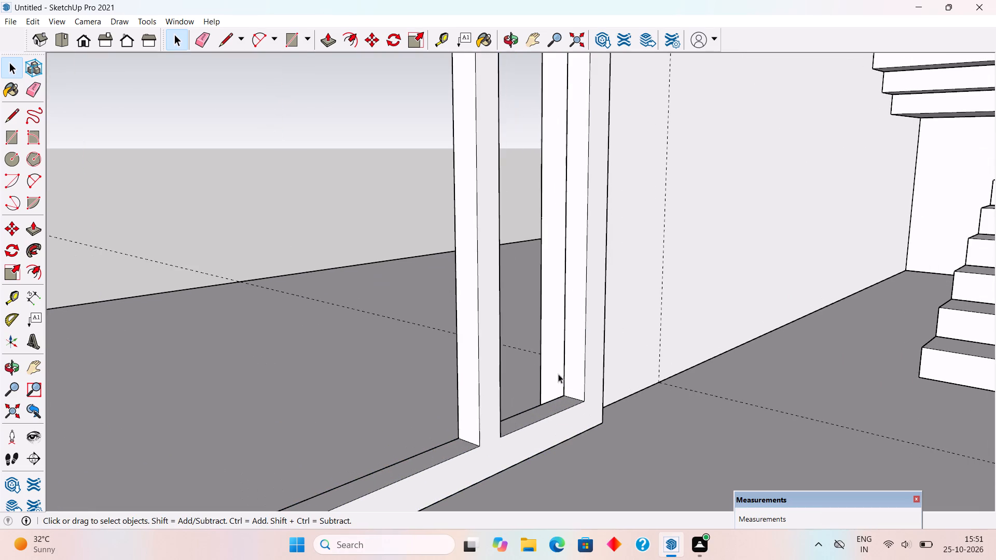
{"action": "scroll", "coordinate": [625, 435], "scroll_direction": "up", "scroll_amount": 5}
{"action": "key", "text": "m"}
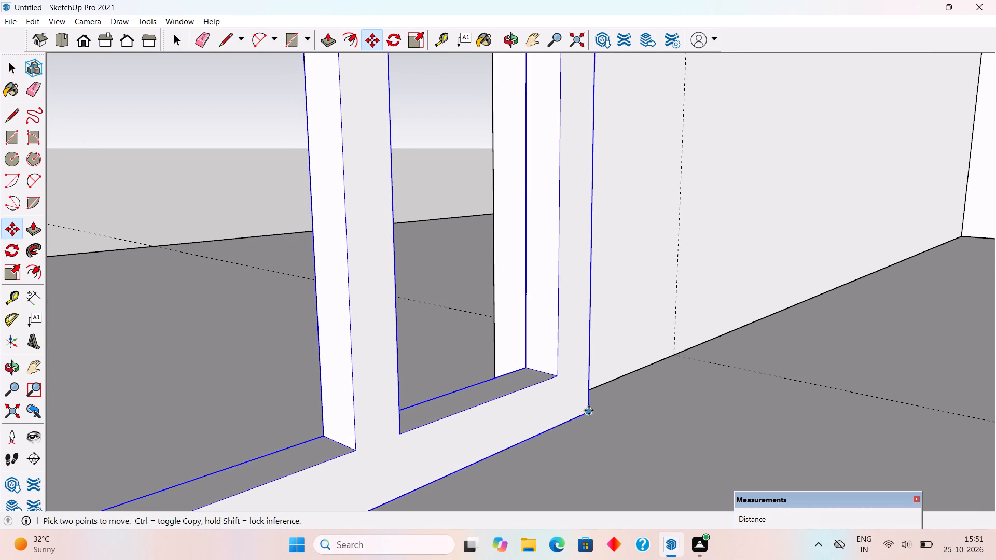
{"action": "left_click", "coordinate": [590, 413]}
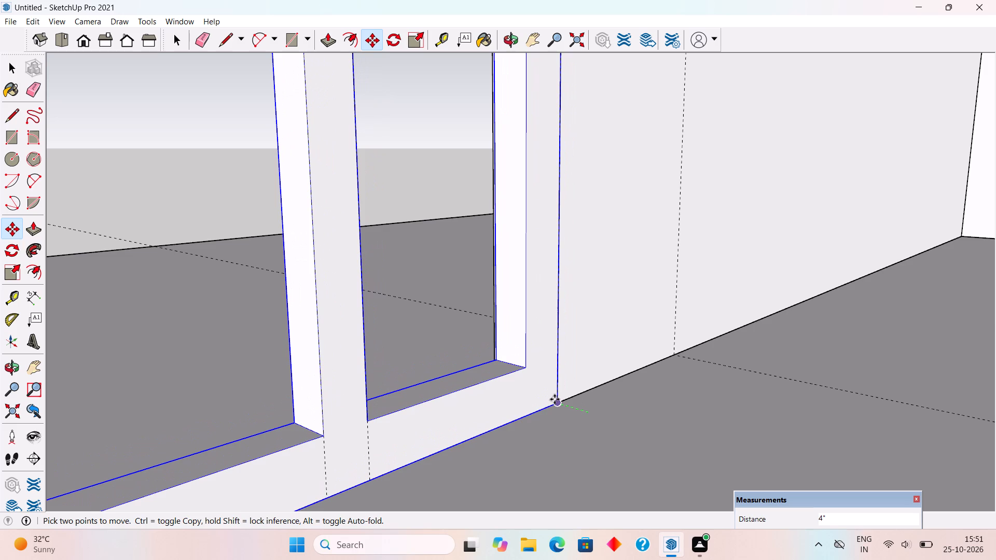
{"action": "left_click", "coordinate": [555, 399]}
{"action": "scroll", "coordinate": [555, 399], "scroll_direction": "down", "scroll_amount": 2}
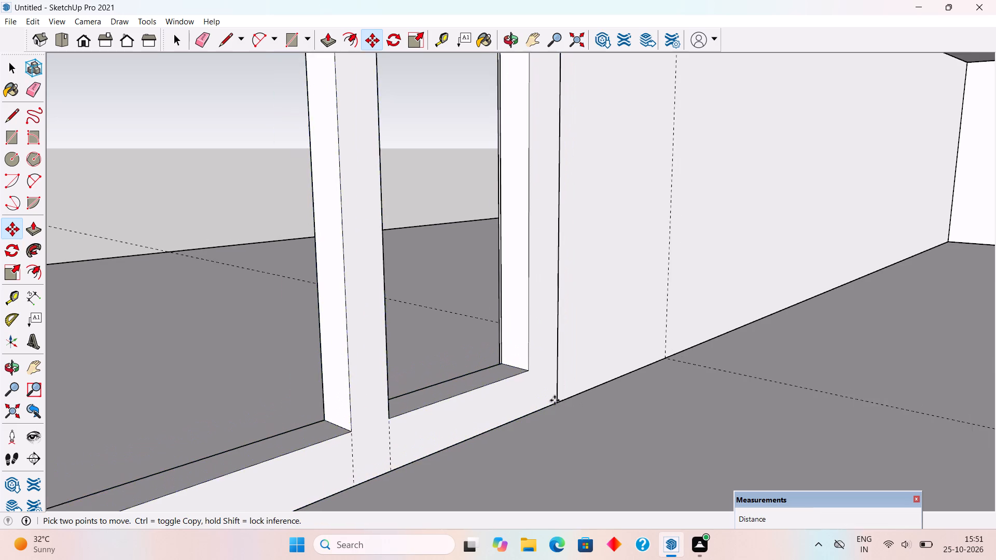
{"action": "scroll", "coordinate": [555, 400], "scroll_direction": "down", "scroll_amount": 5}
{"action": "key", "text": "space"}
{"action": "left_click", "coordinate": [357, 202]}
{"action": "scroll", "coordinate": [517, 275], "scroll_direction": "down", "scroll_amount": 5}
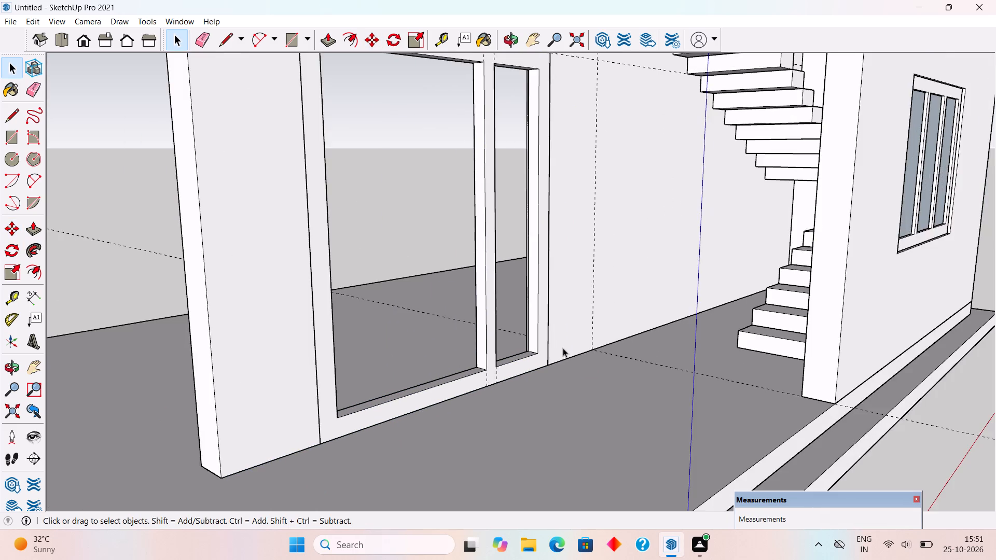
Measure the depth of the door frame's bottom rail from the opposite side of the wall.
{"action": "middle_click_drag", "start_coordinate": [554, 343], "coordinate": [448, 345]}
{"action": "scroll", "coordinate": [449, 345], "scroll_direction": "down", "scroll_amount": 4}
{"action": "middle_click_drag", "start_coordinate": [376, 320], "coordinate": [306, 300]}
{"action": "scroll", "coordinate": [266, 143], "scroll_direction": "up", "scroll_amount": 5}
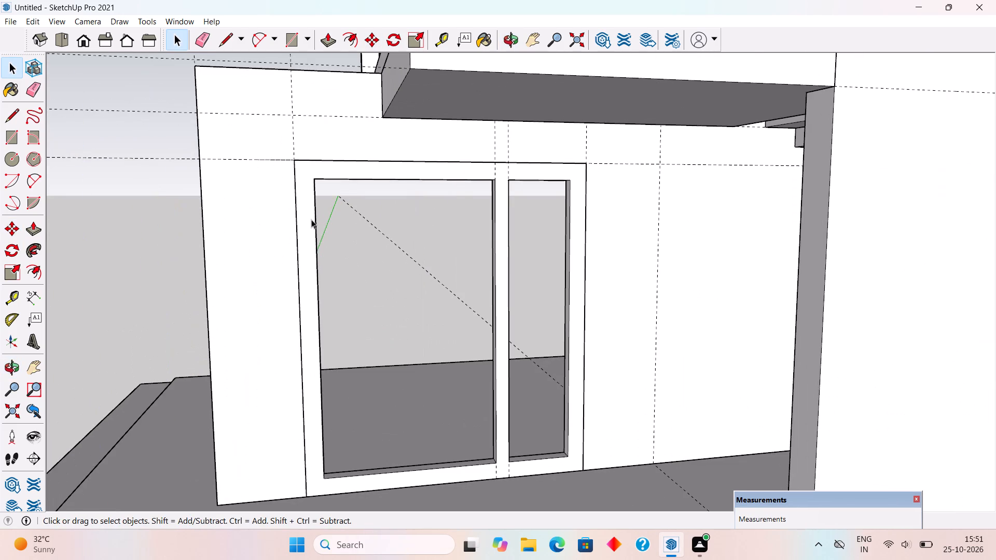
{"action": "middle_click_drag", "start_coordinate": [298, 247], "coordinate": [294, 261]}
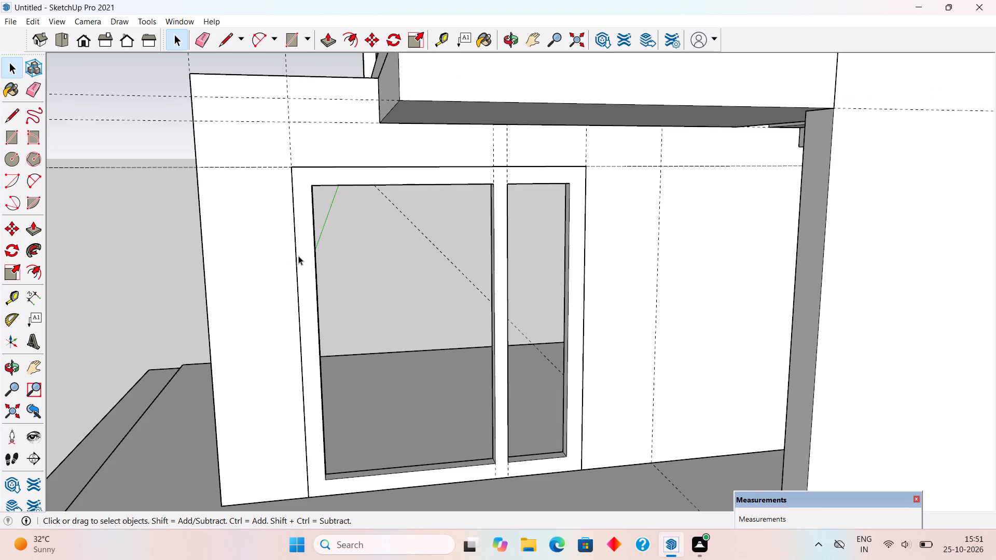
{"action": "middle_click_drag", "start_coordinate": [629, 333], "coordinate": [816, 369]}
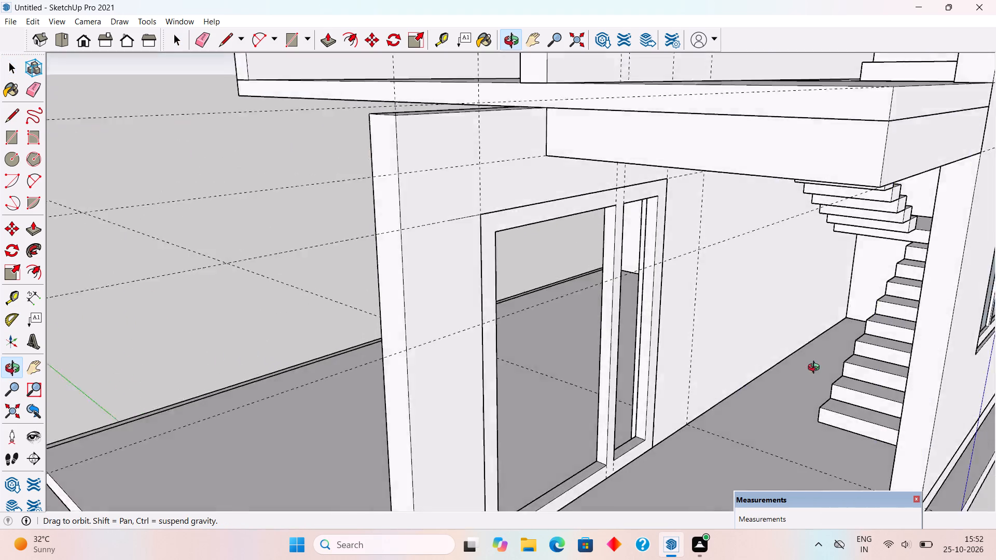
{"action": "middle_click_drag", "start_coordinate": [816, 369], "coordinate": [995, 384]}
{"action": "scroll", "coordinate": [395, 319], "scroll_direction": "up", "scroll_amount": 7}
{"action": "scroll", "coordinate": [534, 201], "scroll_direction": "down", "scroll_amount": 8}
{"action": "middle_click_drag", "start_coordinate": [450, 270], "coordinate": [837, 293]}
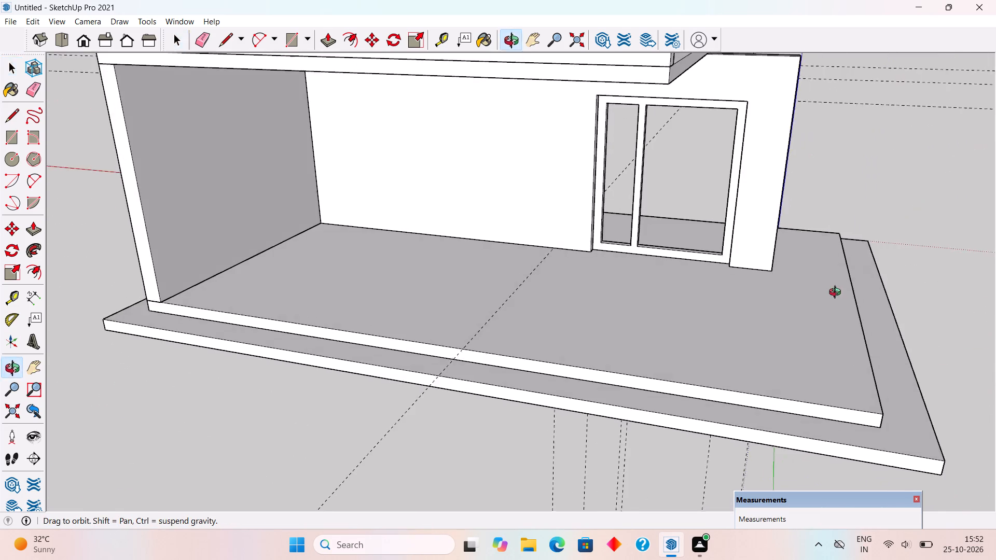
{"action": "middle_click_drag", "start_coordinate": [837, 293], "coordinate": [838, 291]}
{"action": "scroll", "coordinate": [725, 180], "scroll_direction": "up", "scroll_amount": 16}
{"action": "middle_click_drag", "start_coordinate": [524, 332], "coordinate": [451, 369]}
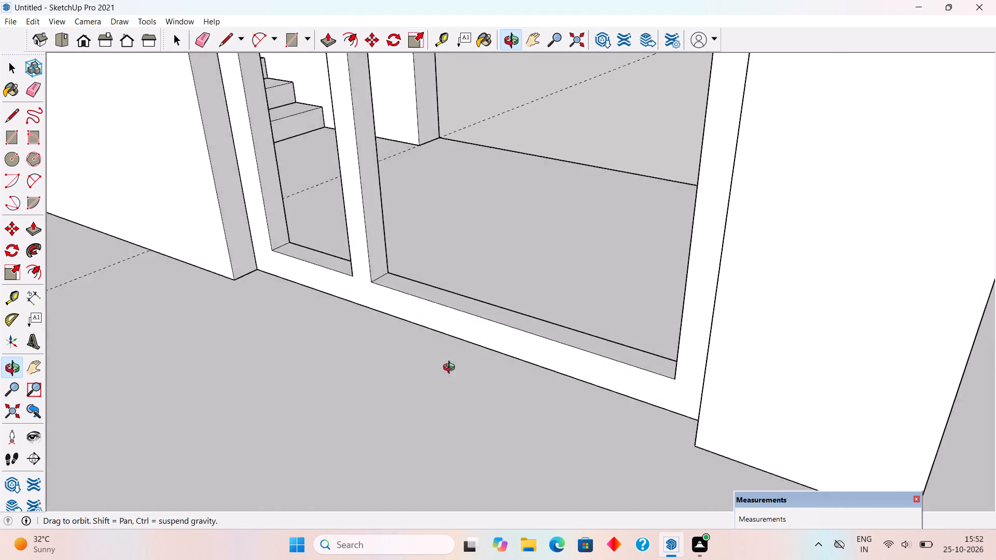
{"action": "middle_click_drag", "start_coordinate": [451, 369], "coordinate": [449, 373]}
{"action": "key", "text": "t"}
{"action": "left_click", "coordinate": [480, 305]}
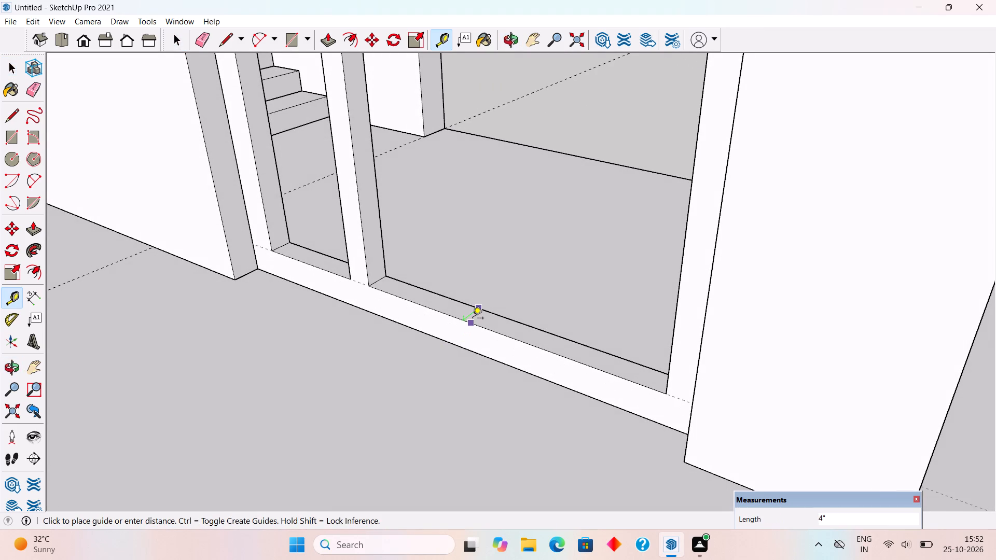
Inside the door frame group, extrude the frame and mullion face on the opposite side of the wall by 2".
{"action": "key", "text": "space"}
{"action": "triple_click", "coordinate": [462, 338]}
{"action": "key", "text": "p"}
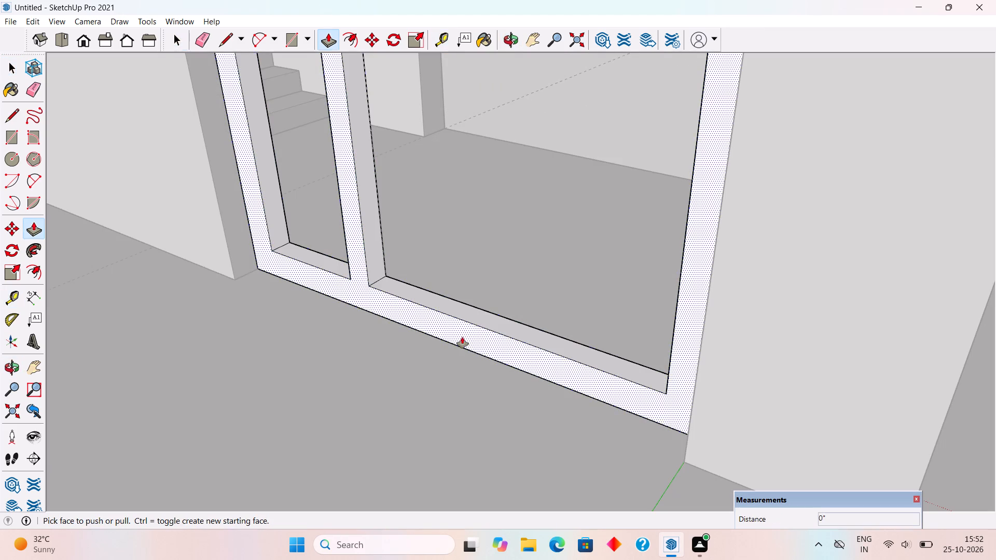
{"action": "left_click", "coordinate": [462, 335]}
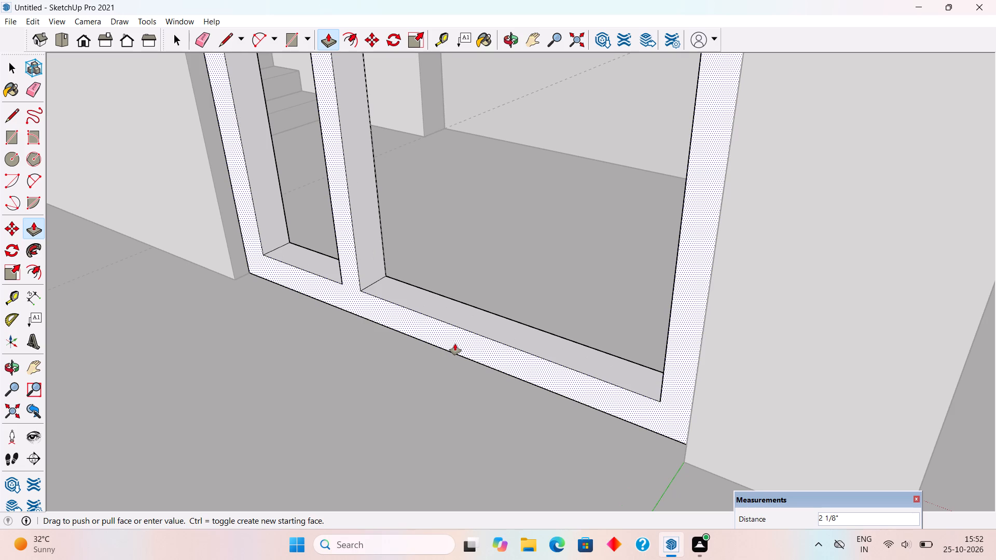
{"action": "type", "text": "2\""}
{"action": "key", "text": "Return"}
{"action": "key", "text": "space"}
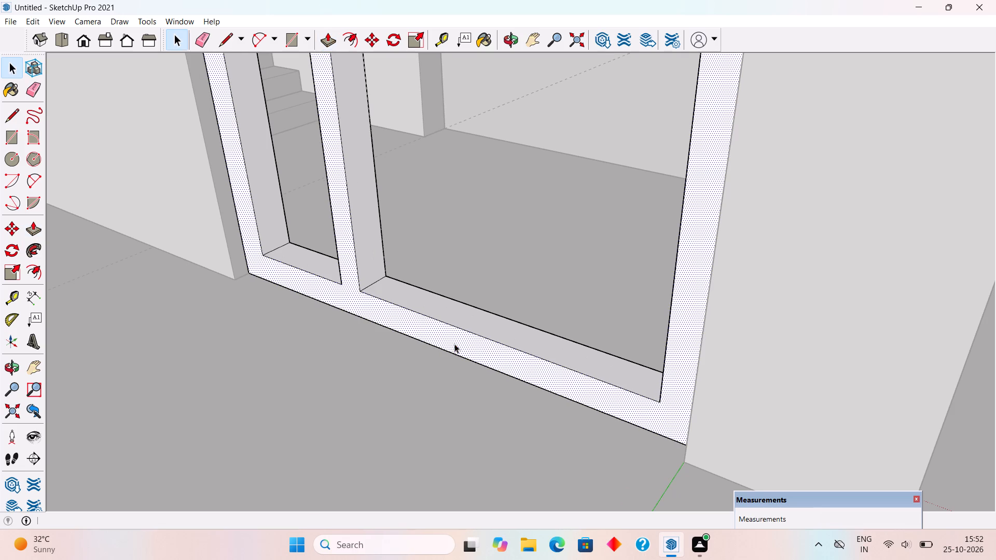
{"action": "scroll", "coordinate": [454, 344], "scroll_direction": "down", "scroll_amount": 10}
{"action": "left_click", "coordinate": [724, 235]}
Examine the door frame in the ground-floor wall from the stepped front side.
{"action": "middle_click_drag", "start_coordinate": [620, 227], "coordinate": [11, 225]}
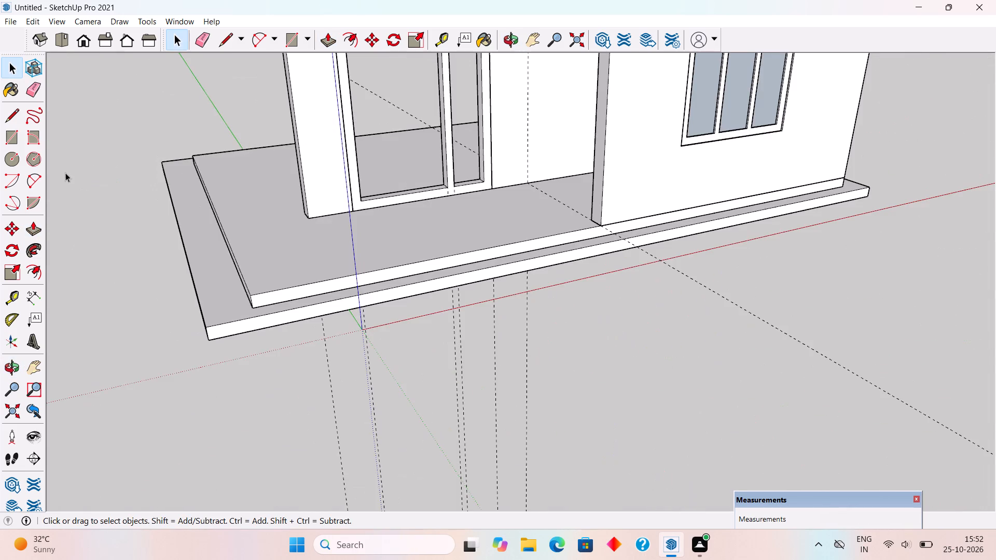
{"action": "scroll", "coordinate": [66, 170], "scroll_direction": "down", "scroll_amount": 10}
{"action": "middle_click_drag", "start_coordinate": [286, 252], "coordinate": [249, 114]}
{"action": "scroll", "coordinate": [283, 149], "scroll_direction": "up", "scroll_amount": 8}
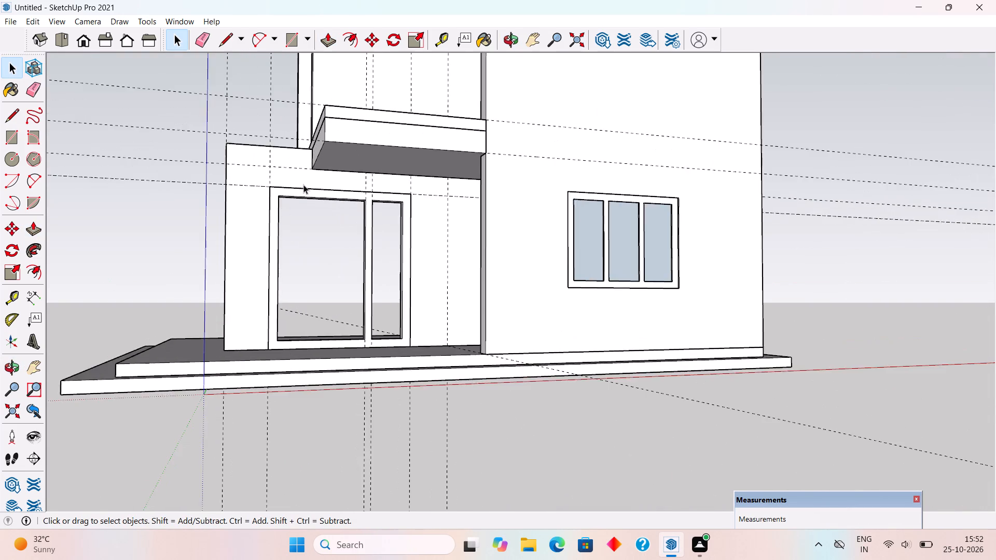
{"action": "scroll", "coordinate": [303, 185], "scroll_direction": "up", "scroll_amount": 3}
{"action": "middle_click_drag", "start_coordinate": [338, 230], "coordinate": [281, 251]}
{"action": "scroll", "coordinate": [280, 236], "scroll_direction": "up", "scroll_amount": 4}
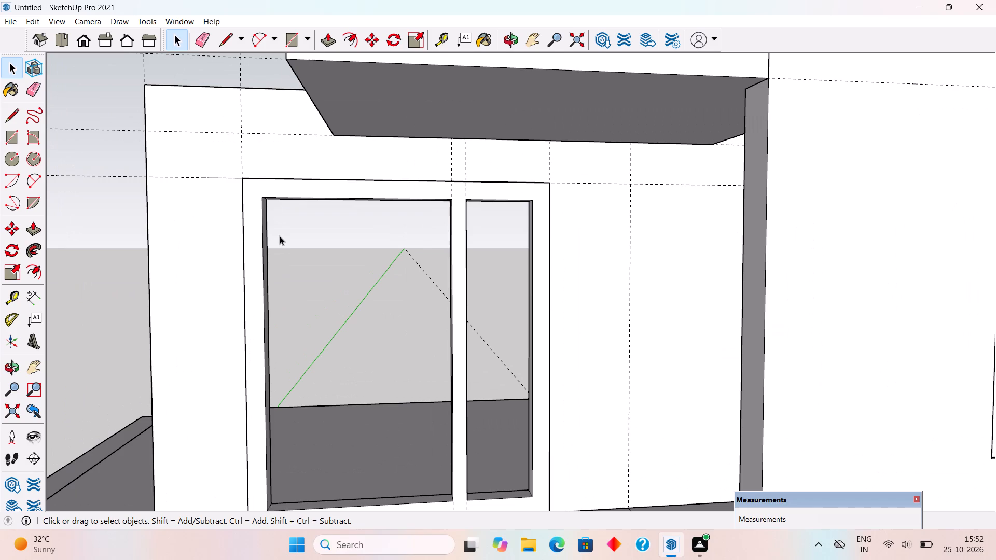
{"action": "scroll", "coordinate": [280, 236], "scroll_direction": "up", "scroll_amount": 4}
{"action": "scroll", "coordinate": [278, 234], "scroll_direction": "down", "scroll_amount": 4}
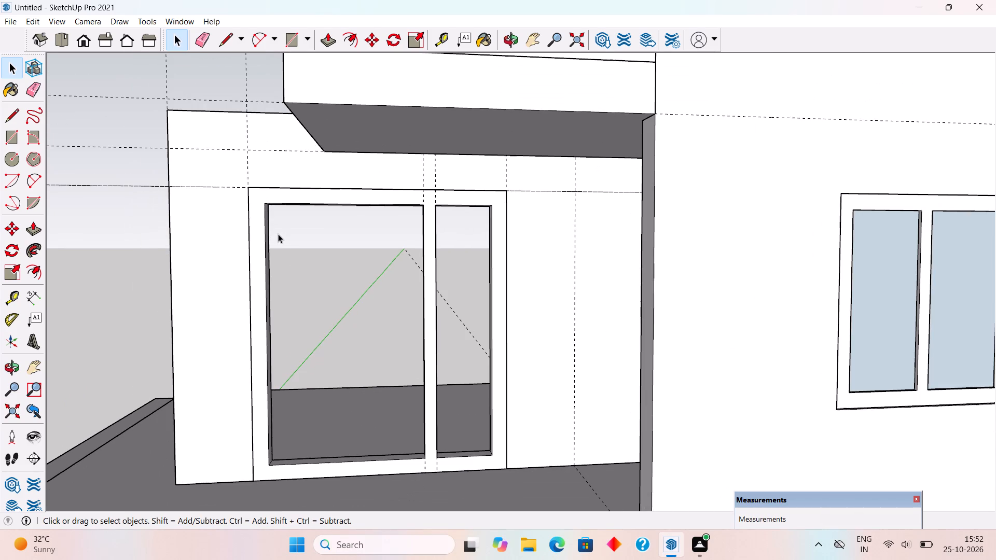
{"action": "key", "text": "space"}
{"action": "scroll", "coordinate": [246, 203], "scroll_direction": "down", "scroll_amount": 5}
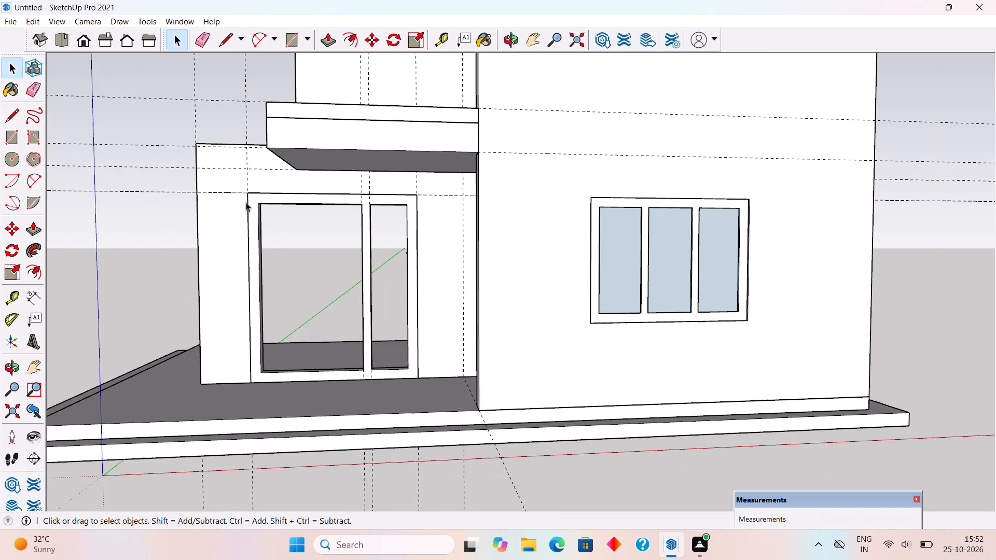
{"action": "scroll", "coordinate": [246, 202], "scroll_direction": "up", "scroll_amount": 1}
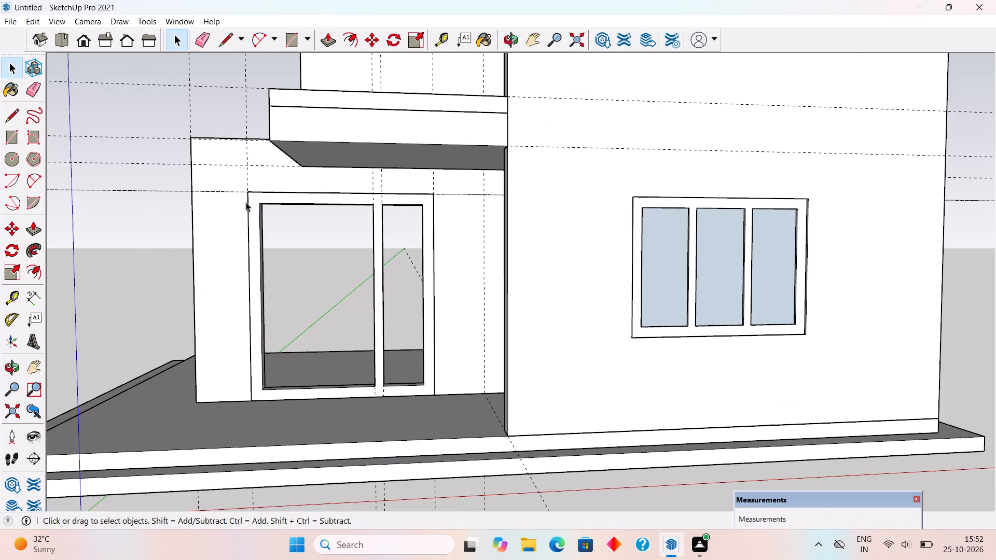
{"action": "scroll", "coordinate": [230, 227], "scroll_direction": "up", "scroll_amount": 5}
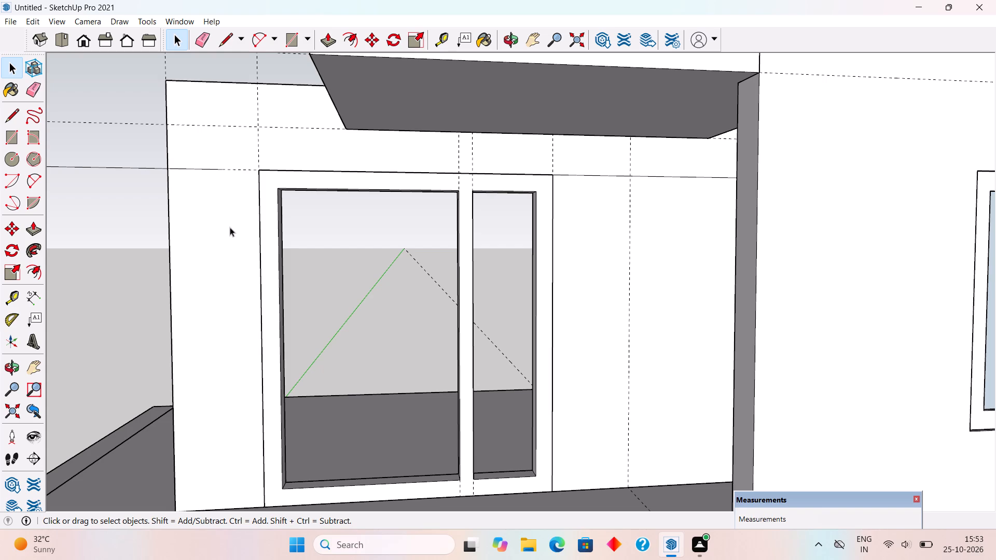
{"action": "scroll", "coordinate": [230, 227], "scroll_direction": "up", "scroll_amount": 4}
{"action": "scroll", "coordinate": [230, 227], "scroll_direction": "down", "scroll_amount": 6}
Draw rectangles filling the two door frame openings for glass panes, 4'3" by 7'2" and 1'7" by 7'2".
{"action": "middle_click_drag", "start_coordinate": [202, 307], "coordinate": [201, 388]}
{"action": "scroll", "coordinate": [201, 388], "scroll_direction": "up", "scroll_amount": 3}
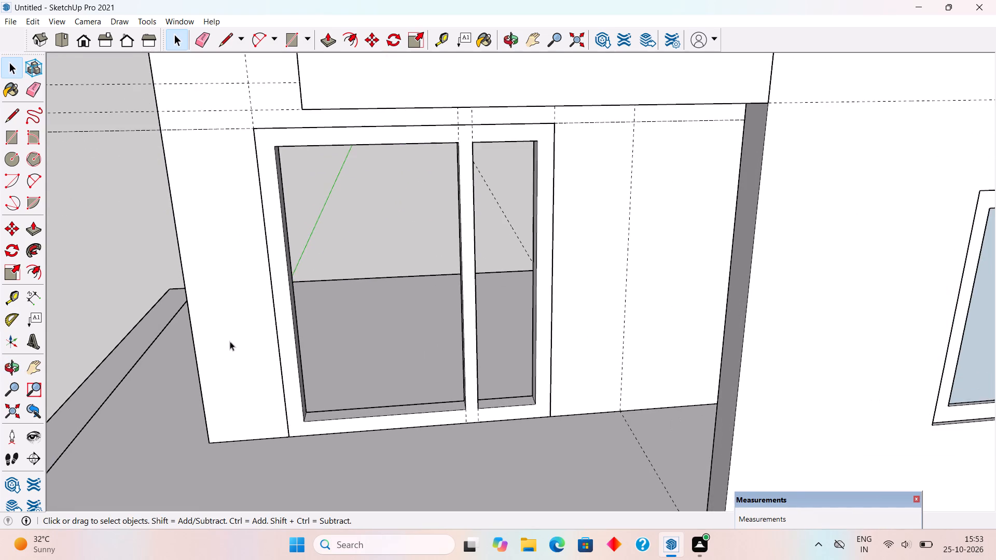
{"action": "scroll", "coordinate": [253, 289], "scroll_direction": "up", "scroll_amount": 1}
{"action": "middle_click_drag", "start_coordinate": [251, 287], "coordinate": [266, 260]}
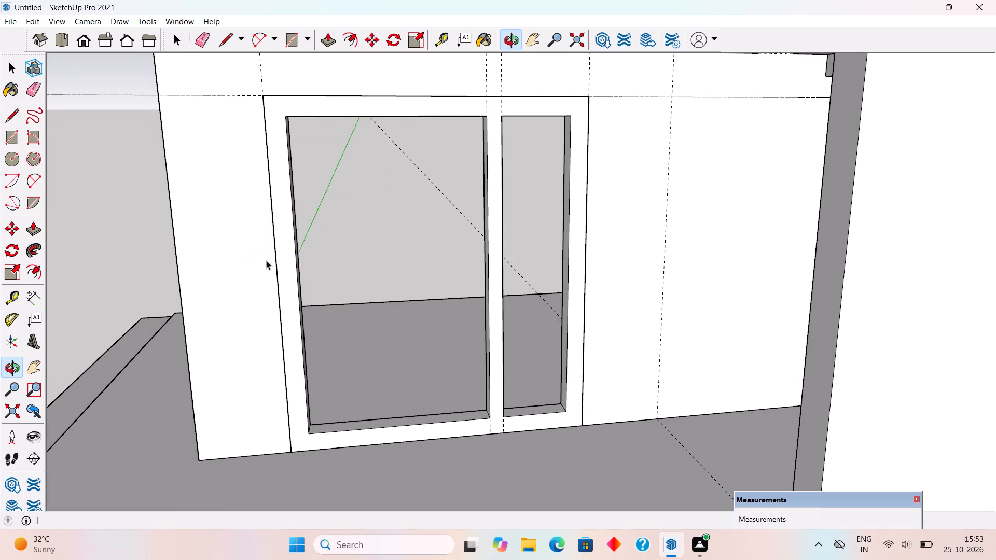
{"action": "key", "text": "r"}
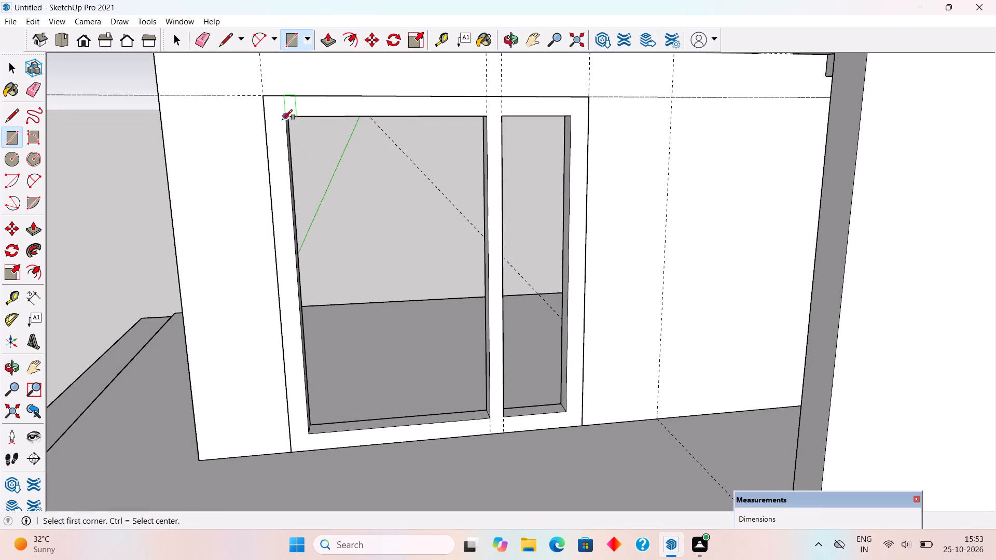
{"action": "left_click", "coordinate": [282, 120]}
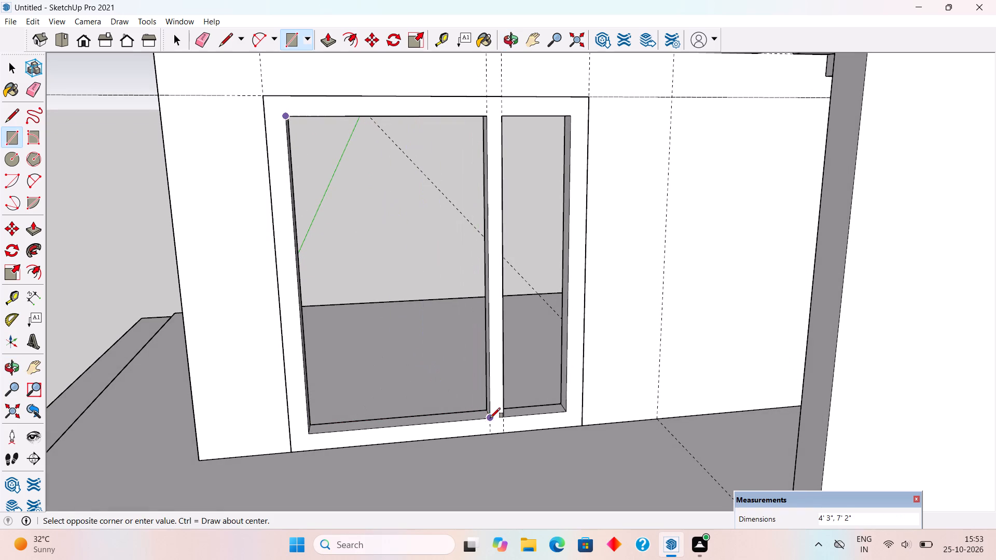
{"action": "left_click", "coordinate": [490, 418]}
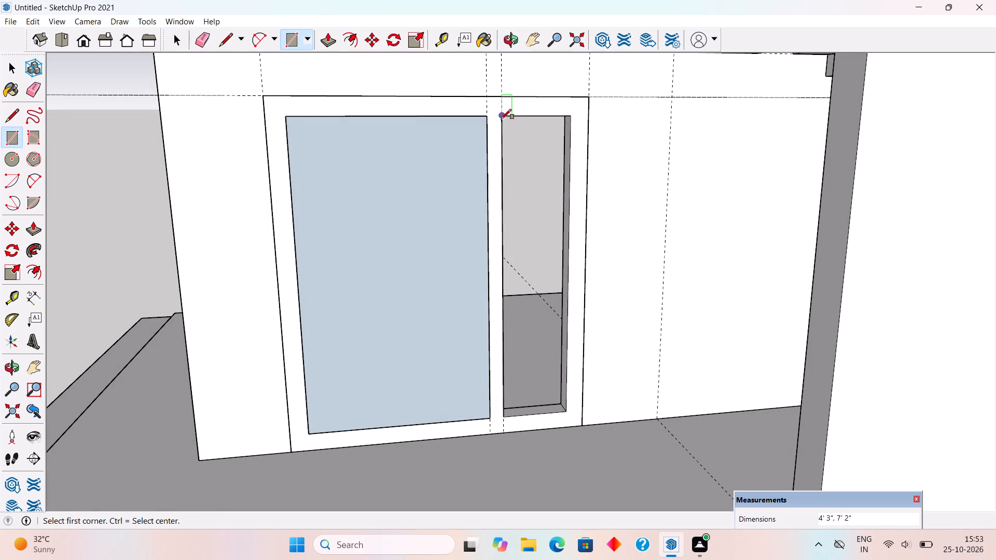
{"action": "left_click", "coordinate": [502, 118]}
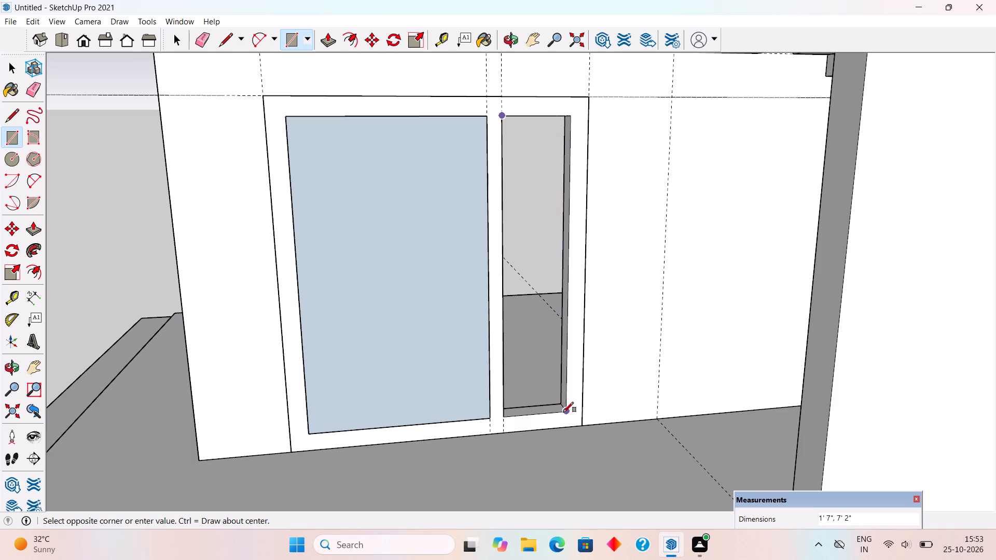
{"action": "left_click", "coordinate": [564, 413]}
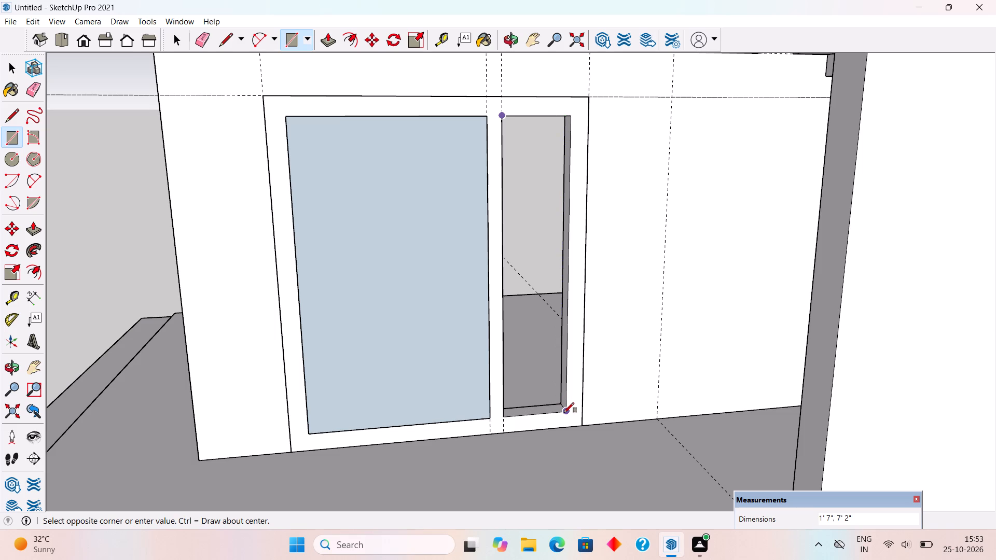
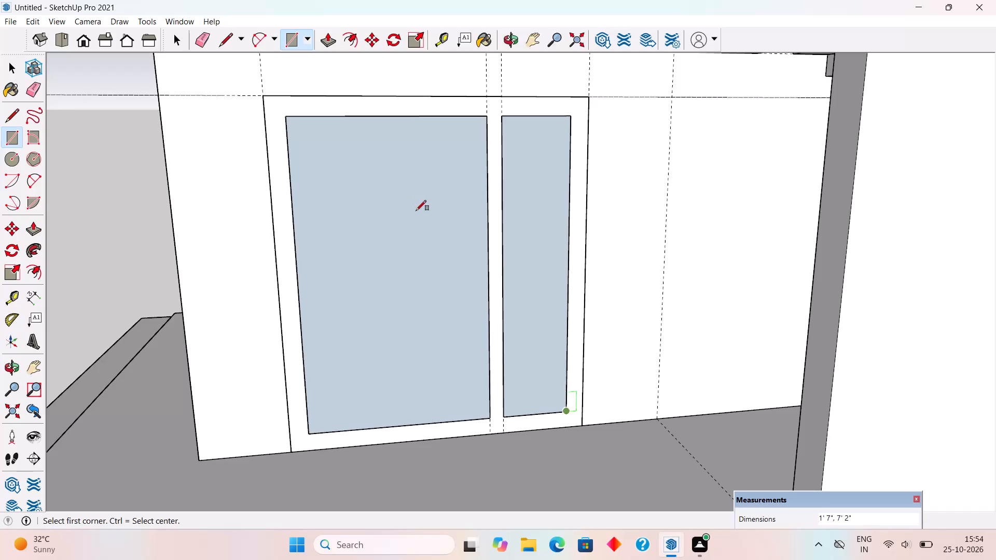
Push/Pull the large door panel and the narrow side panel outward by 2".
{"action": "scroll", "coordinate": [462, 275], "scroll_direction": "up", "scroll_amount": 4}
{"action": "scroll", "coordinate": [462, 276], "scroll_direction": "down", "scroll_amount": 4}
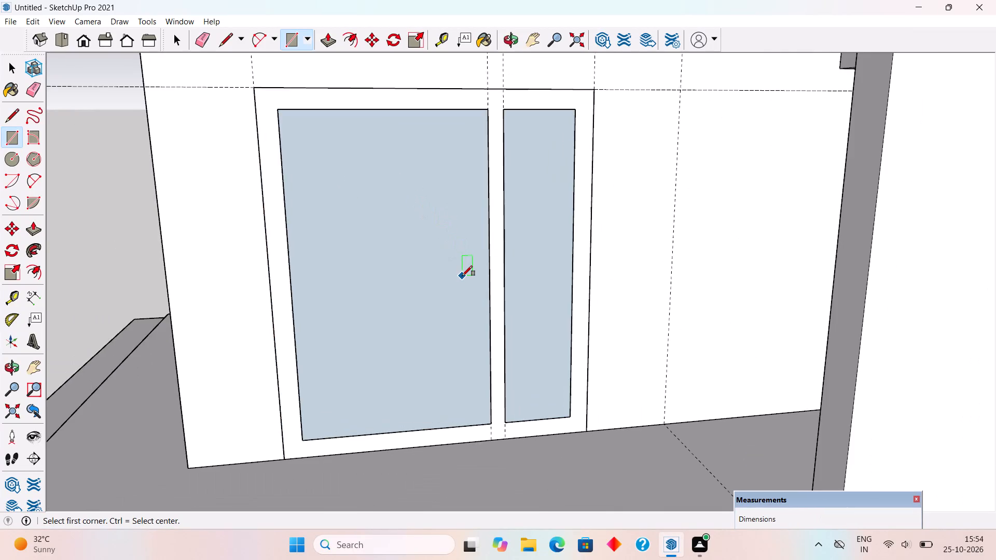
{"action": "scroll", "coordinate": [462, 276], "scroll_direction": "down", "scroll_amount": 2}
{"action": "key", "text": "space"}
{"action": "middle_click_drag", "start_coordinate": [463, 287], "coordinate": [643, 319]}
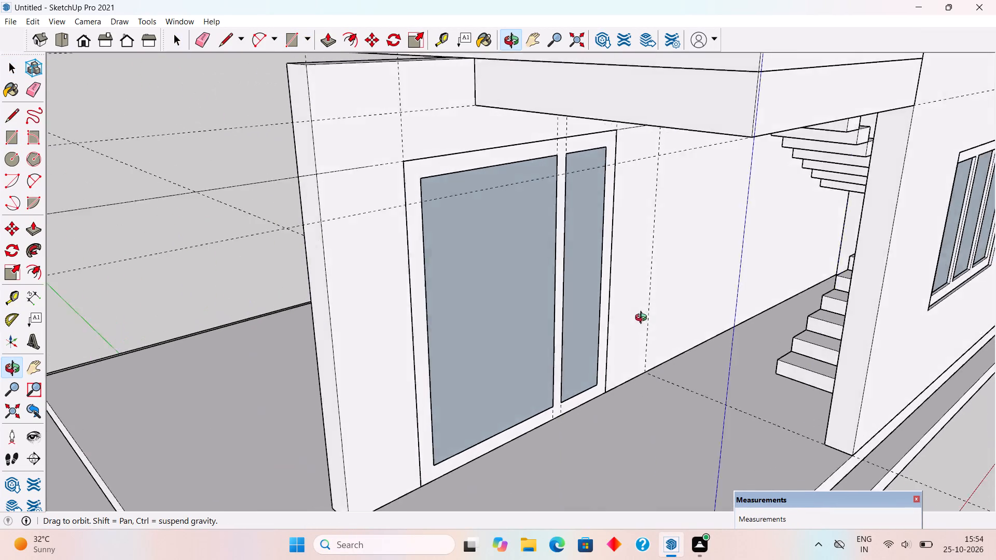
{"action": "middle_click_drag", "start_coordinate": [643, 319], "coordinate": [646, 320]}
{"action": "scroll", "coordinate": [532, 378], "scroll_direction": "up", "scroll_amount": 3}
{"action": "key", "text": "p"}
{"action": "left_click", "coordinate": [531, 379]}
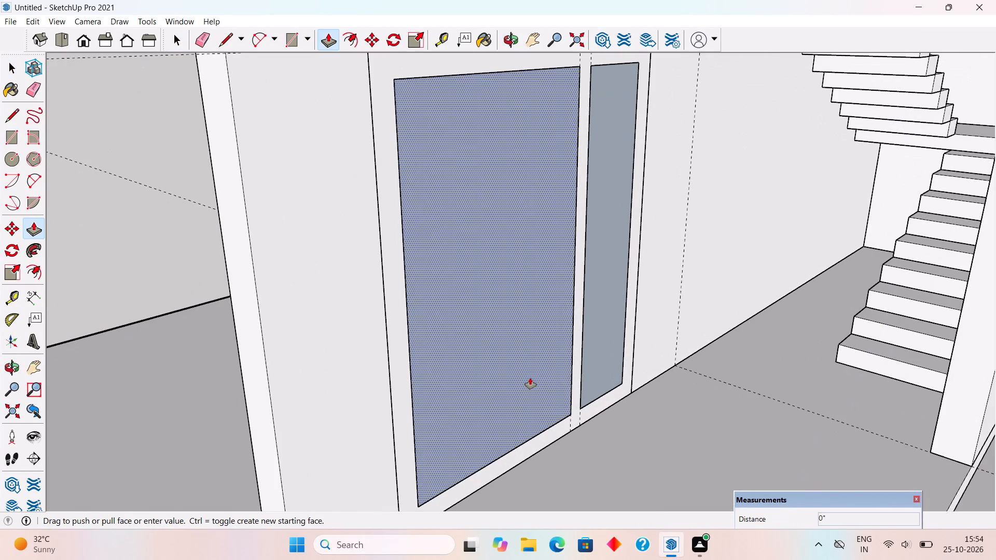
{"action": "type", "text": "2\""}
{"action": "key", "text": "Return"}
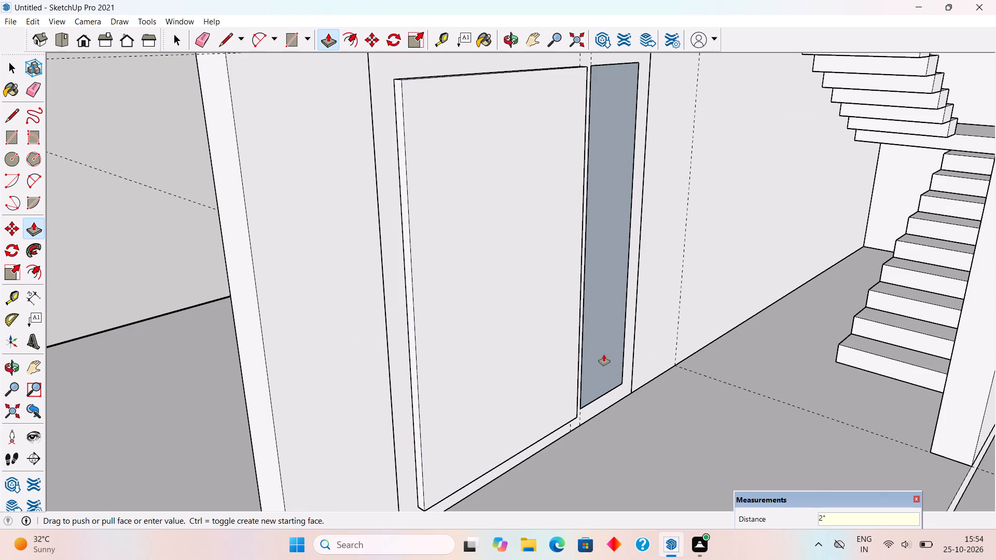
{"action": "double_click", "coordinate": [604, 355]}
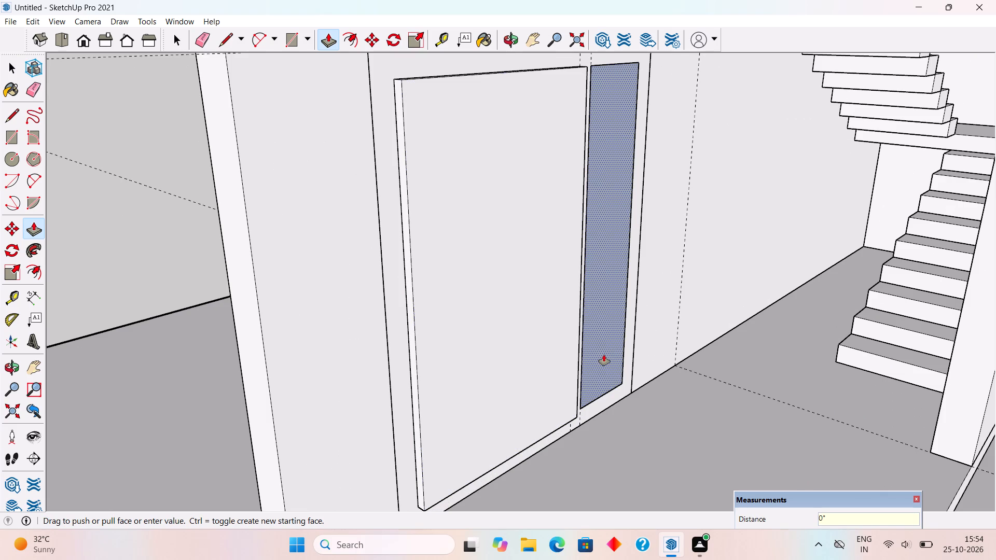
{"action": "key", "text": "space"}
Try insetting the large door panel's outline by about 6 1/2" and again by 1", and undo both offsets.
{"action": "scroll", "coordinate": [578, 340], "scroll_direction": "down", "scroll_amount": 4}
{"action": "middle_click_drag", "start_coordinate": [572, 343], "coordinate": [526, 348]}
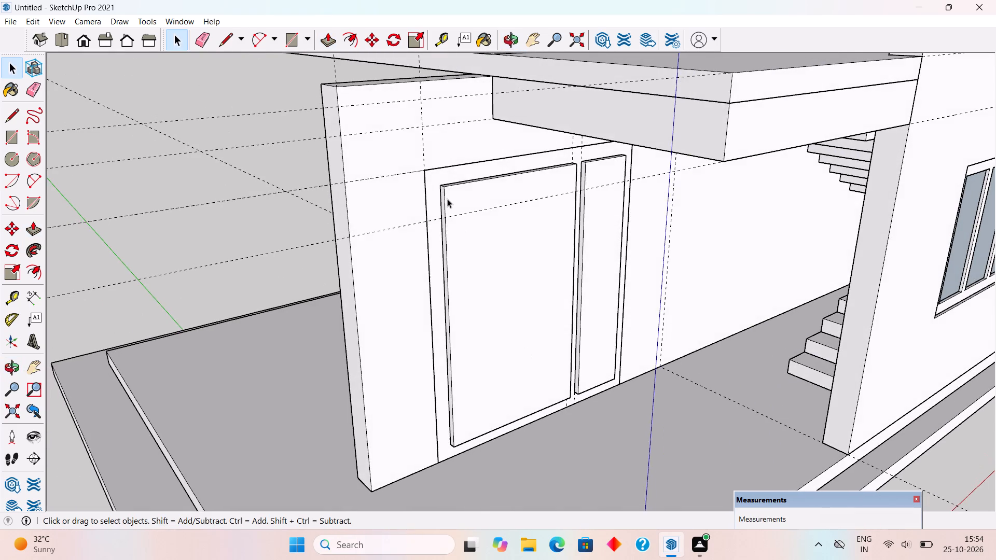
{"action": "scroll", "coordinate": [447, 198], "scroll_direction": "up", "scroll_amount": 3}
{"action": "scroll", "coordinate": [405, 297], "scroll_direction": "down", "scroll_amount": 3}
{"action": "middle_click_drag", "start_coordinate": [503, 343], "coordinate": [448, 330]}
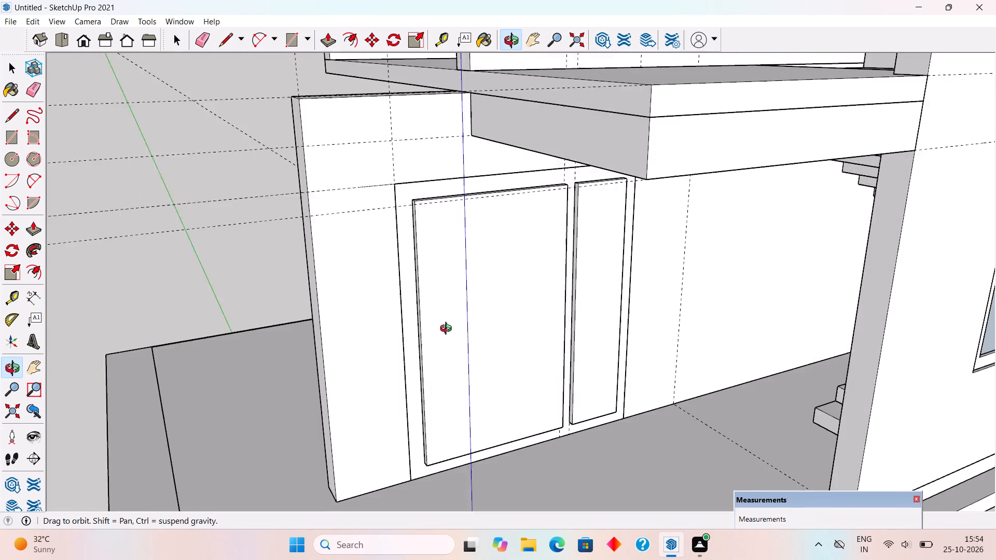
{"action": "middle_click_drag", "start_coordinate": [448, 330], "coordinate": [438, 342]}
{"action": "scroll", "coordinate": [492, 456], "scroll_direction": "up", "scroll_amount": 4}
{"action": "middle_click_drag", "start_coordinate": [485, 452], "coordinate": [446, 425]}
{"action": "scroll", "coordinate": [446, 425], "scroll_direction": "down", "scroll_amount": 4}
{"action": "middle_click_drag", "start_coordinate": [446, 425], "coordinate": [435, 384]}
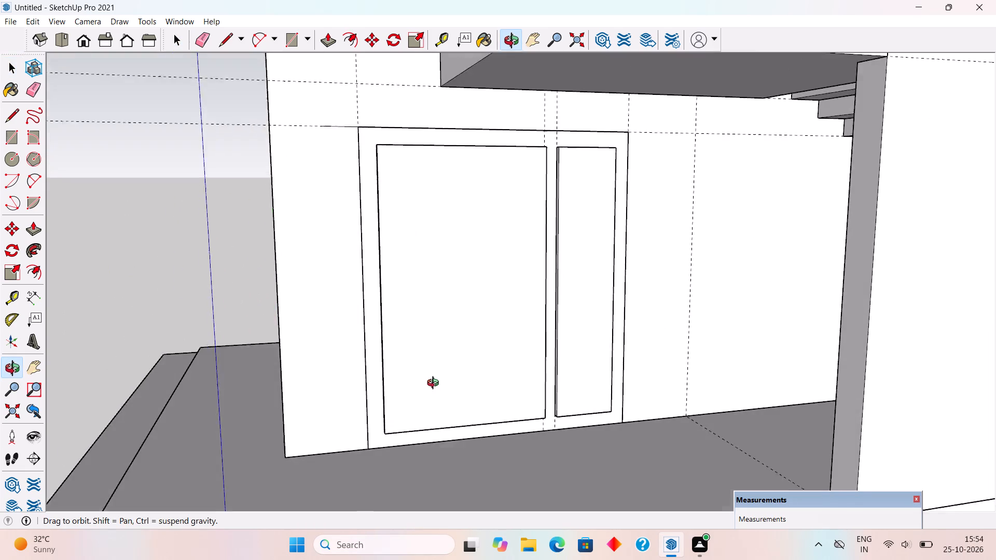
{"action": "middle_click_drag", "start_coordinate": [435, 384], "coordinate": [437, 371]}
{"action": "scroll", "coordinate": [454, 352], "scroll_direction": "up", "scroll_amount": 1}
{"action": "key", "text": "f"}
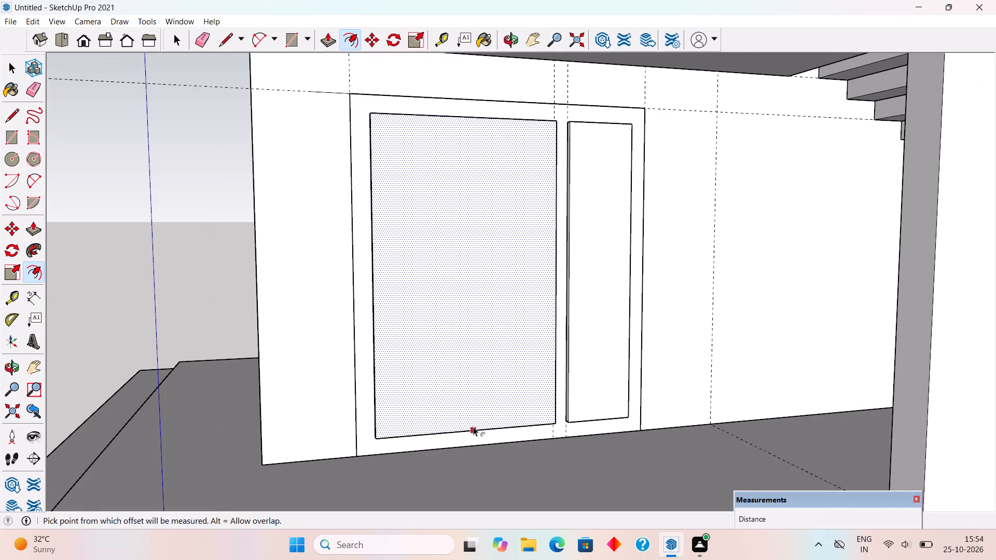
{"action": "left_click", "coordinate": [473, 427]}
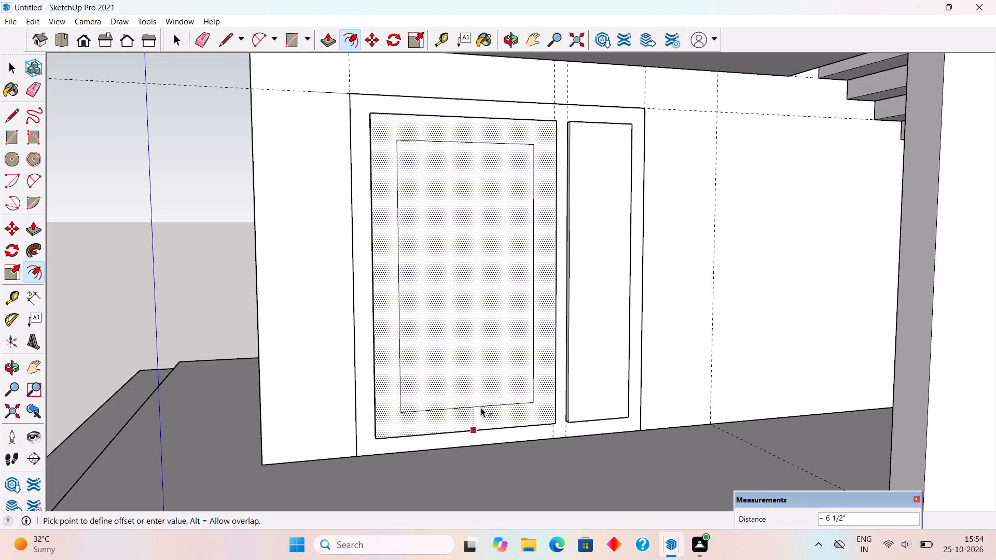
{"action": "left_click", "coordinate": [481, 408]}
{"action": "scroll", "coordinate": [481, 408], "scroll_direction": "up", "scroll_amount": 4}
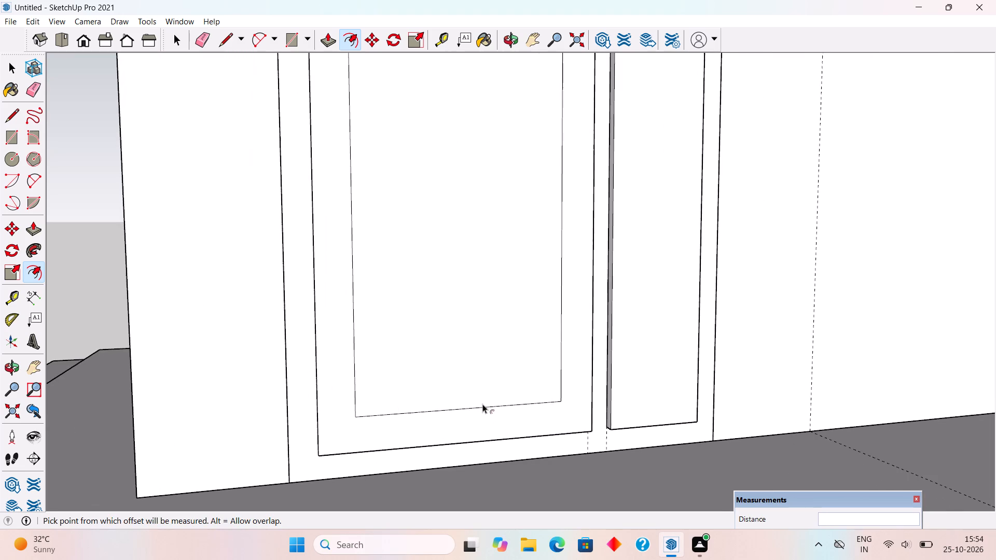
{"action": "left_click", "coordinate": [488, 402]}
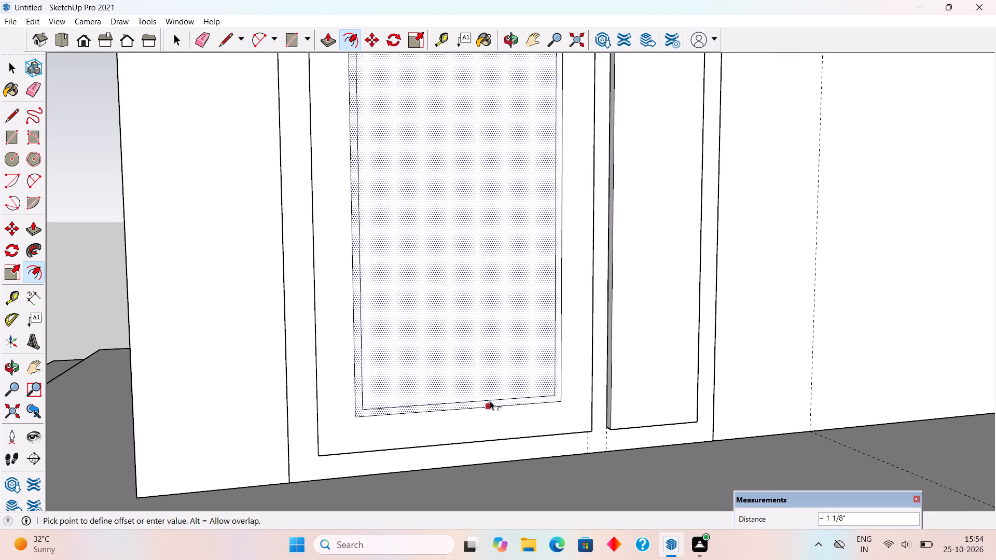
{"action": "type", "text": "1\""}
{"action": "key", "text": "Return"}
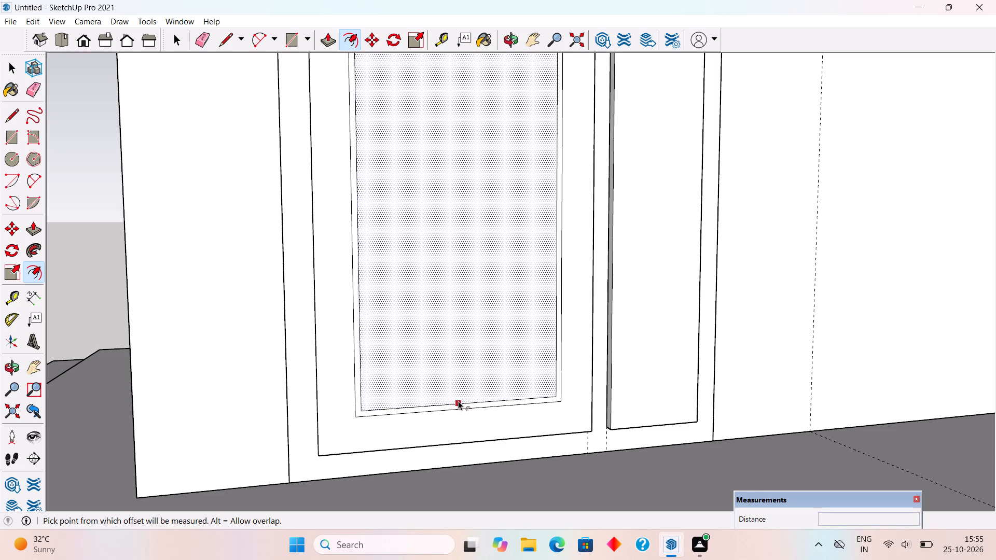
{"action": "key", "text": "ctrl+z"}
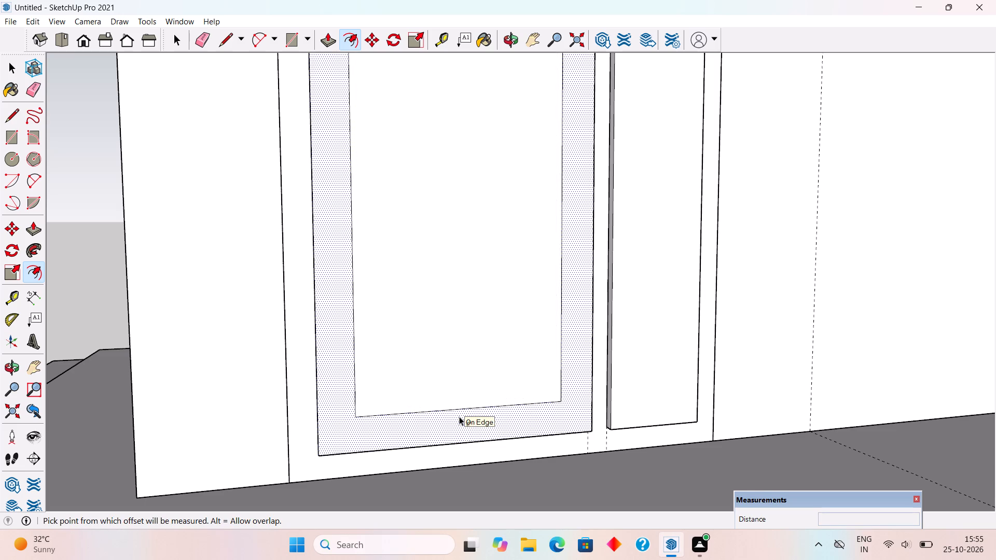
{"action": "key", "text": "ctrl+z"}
Offset the large door panel's outline inward about 3 11/16", and offset the resulting rectangle inward another 1".
{"action": "left_click", "coordinate": [446, 442]}
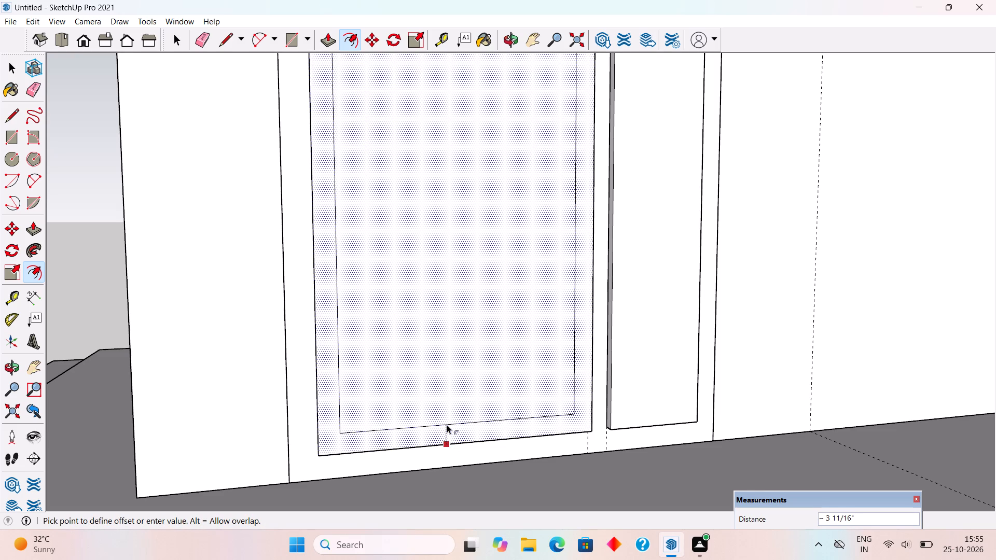
{"action": "left_click", "coordinate": [447, 425]}
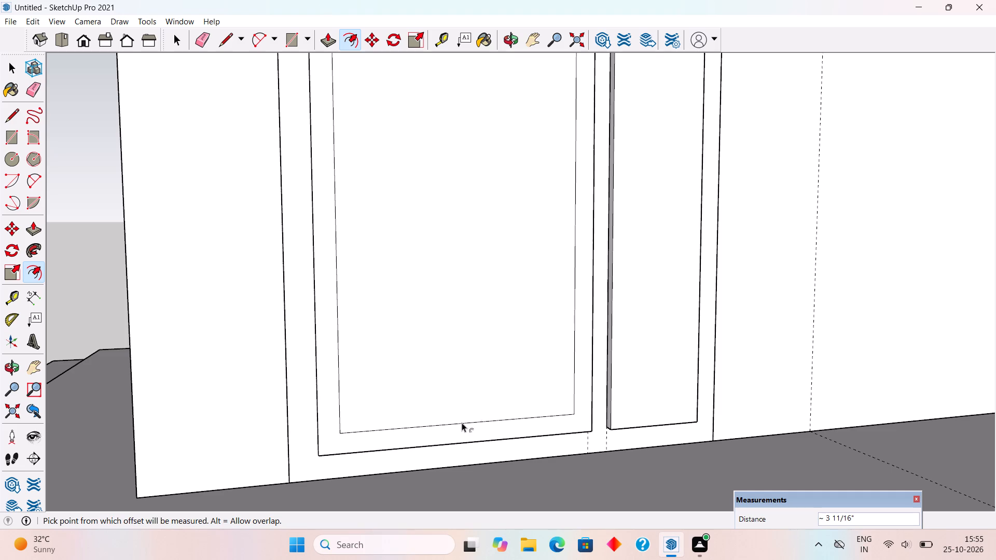
{"action": "left_click", "coordinate": [446, 421]}
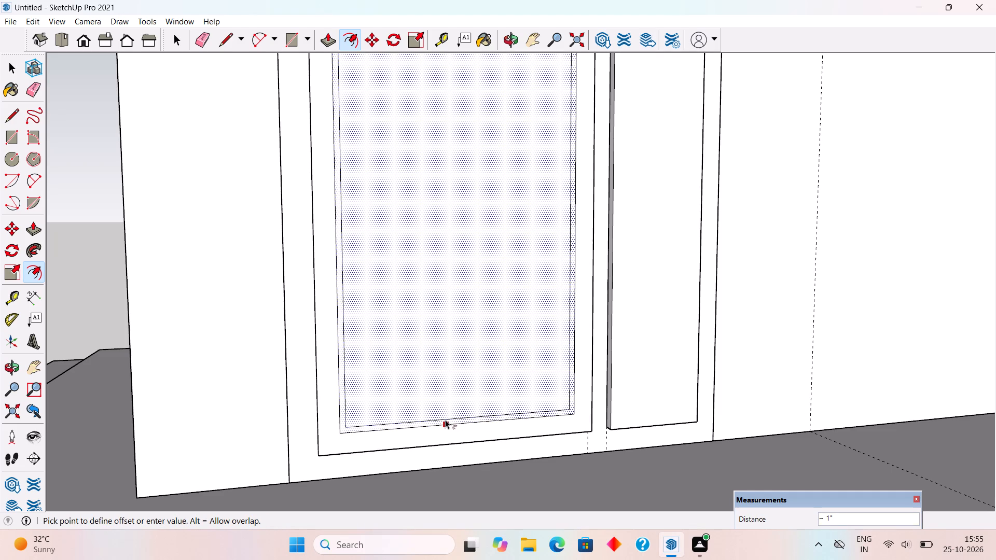
{"action": "type", "text": "1\""}
{"action": "key", "text": "Return"}
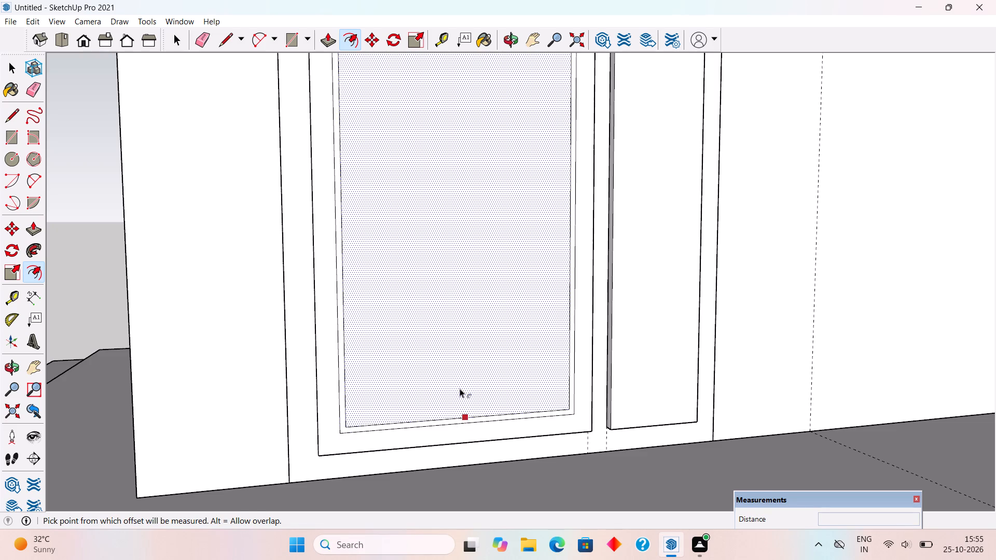
Add a second inner border on the large door panel with inward offsets of about 3 11/16" and 1".
{"action": "scroll", "coordinate": [451, 385], "scroll_direction": "up", "scroll_amount": 2}
{"action": "left_click", "coordinate": [457, 411]}
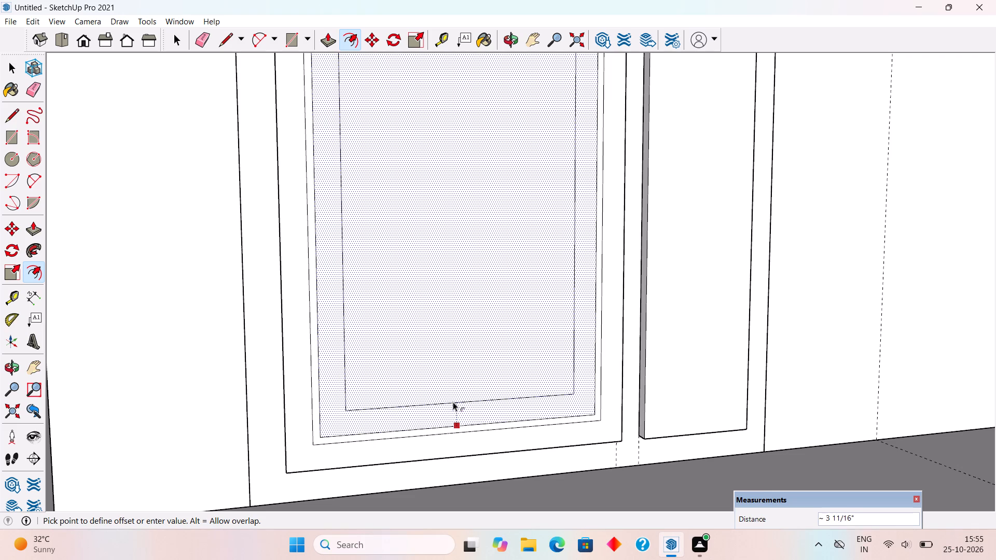
{"action": "left_click", "coordinate": [453, 402]}
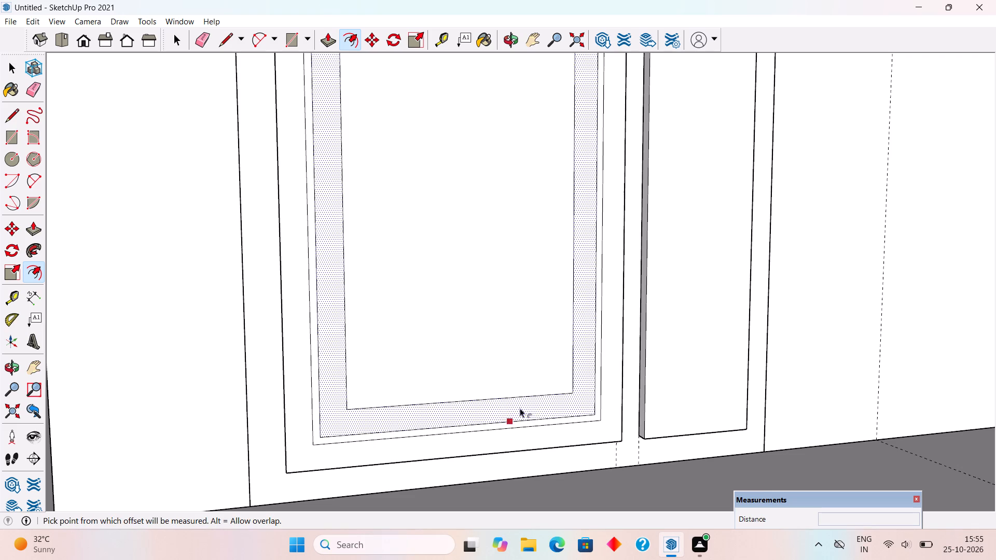
{"action": "left_click", "coordinate": [497, 387]}
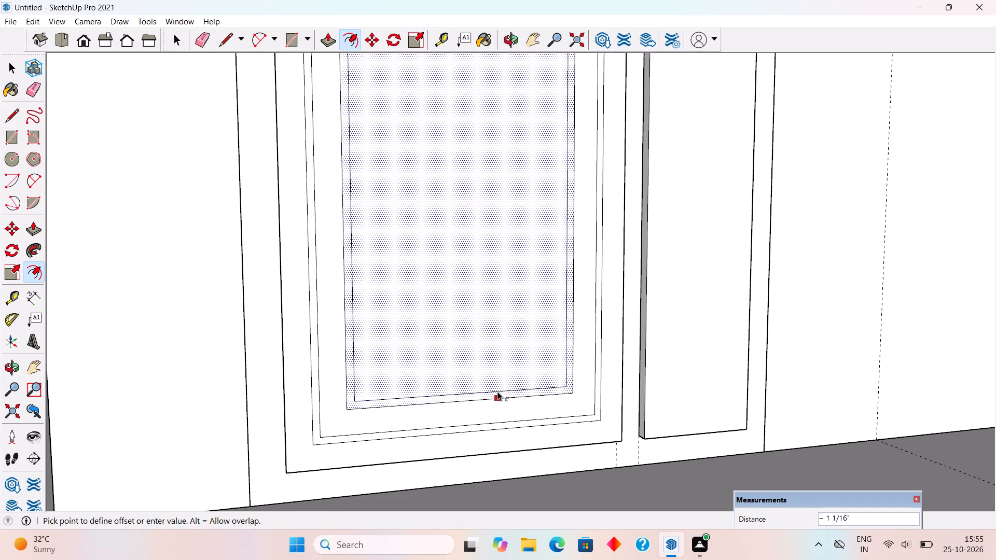
{"action": "type", "text": "1\""}
{"action": "key", "text": "Return"}
{"action": "key", "text": "space"}
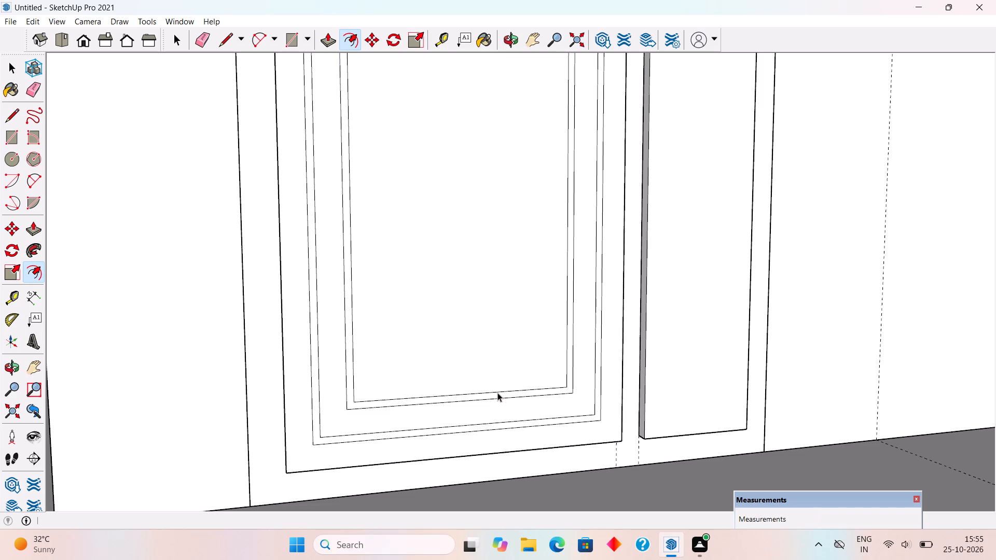
Recess both 1" border strips on the large door panel by 0.5" to form grooves.
{"action": "middle_click_drag", "start_coordinate": [374, 445], "coordinate": [588, 437]}
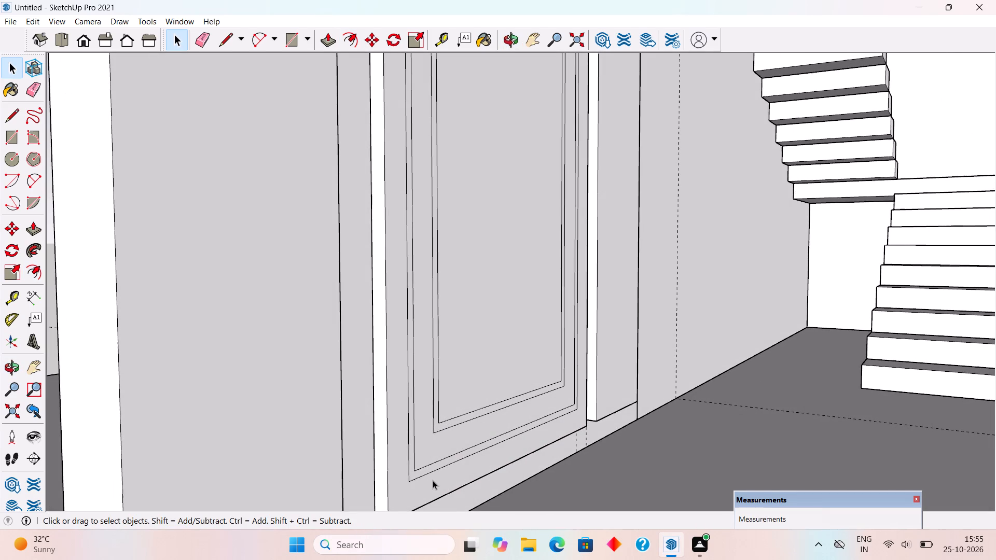
{"action": "scroll", "coordinate": [431, 479], "scroll_direction": "up", "scroll_amount": 3}
{"action": "left_click", "coordinate": [416, 472]}
{"action": "scroll", "coordinate": [416, 472], "scroll_direction": "up", "scroll_amount": 1}
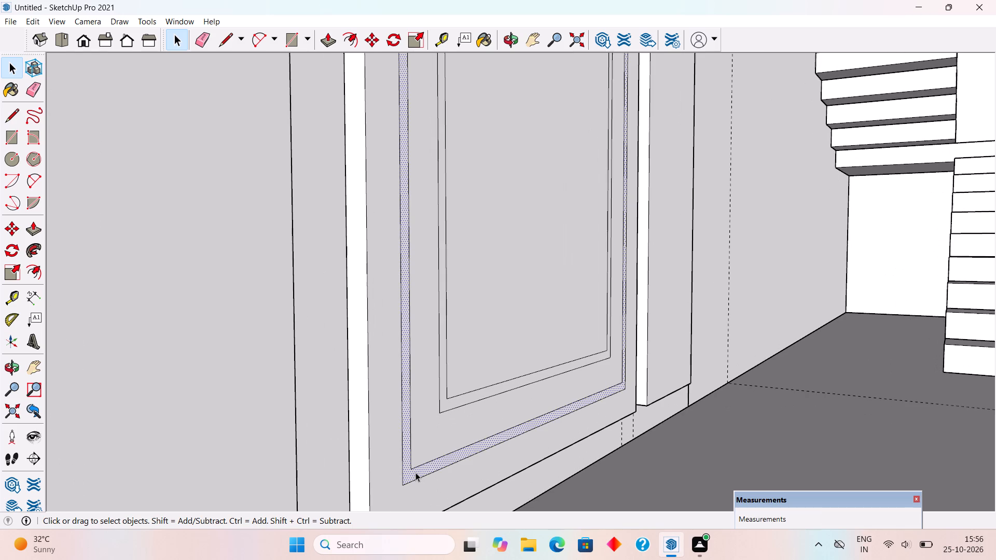
{"action": "scroll", "coordinate": [416, 472], "scroll_direction": "up", "scroll_amount": 4}
{"action": "key", "text": "p"}
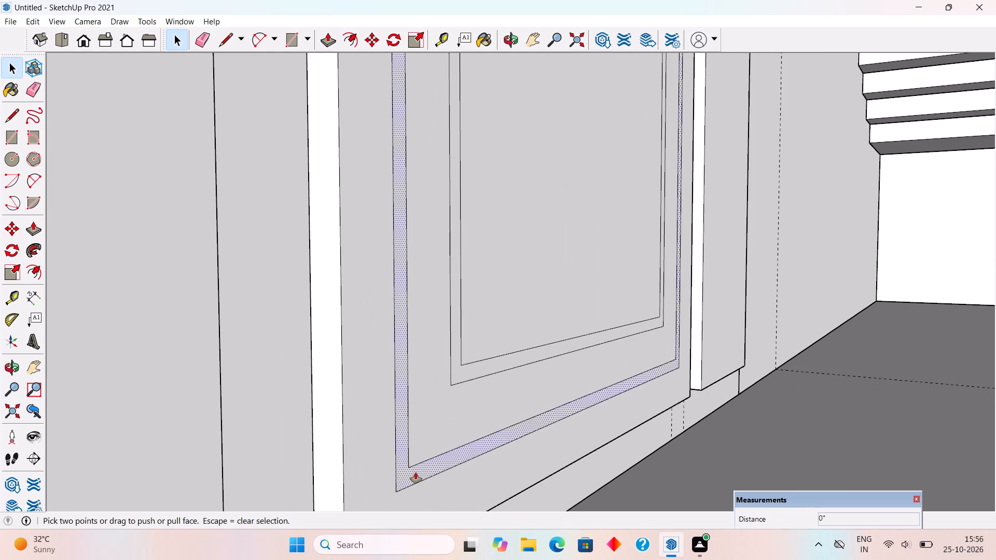
{"action": "scroll", "coordinate": [416, 472], "scroll_direction": "up", "scroll_amount": 1}
{"action": "left_click", "coordinate": [416, 472]}
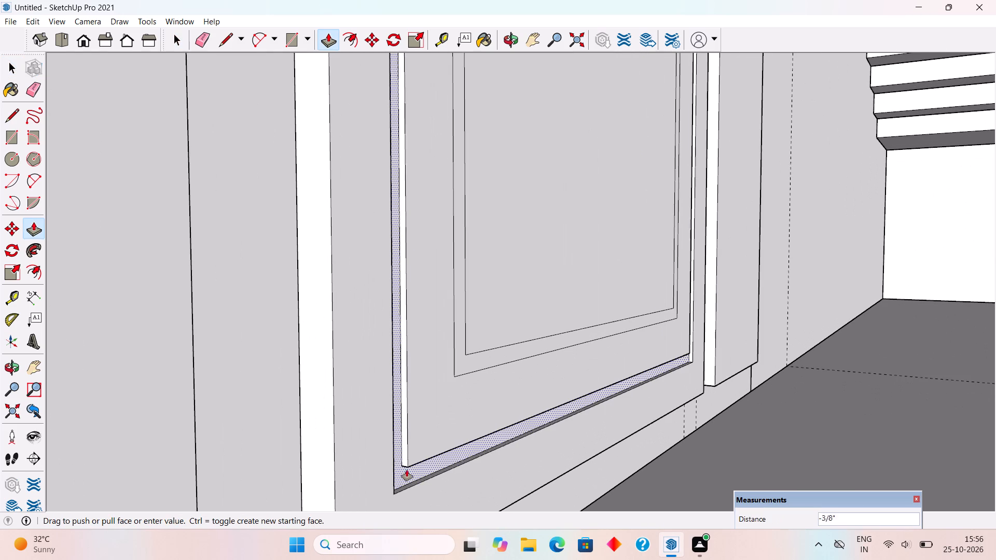
{"action": "type", "text": ".5\""}
{"action": "key", "text": "Return"}
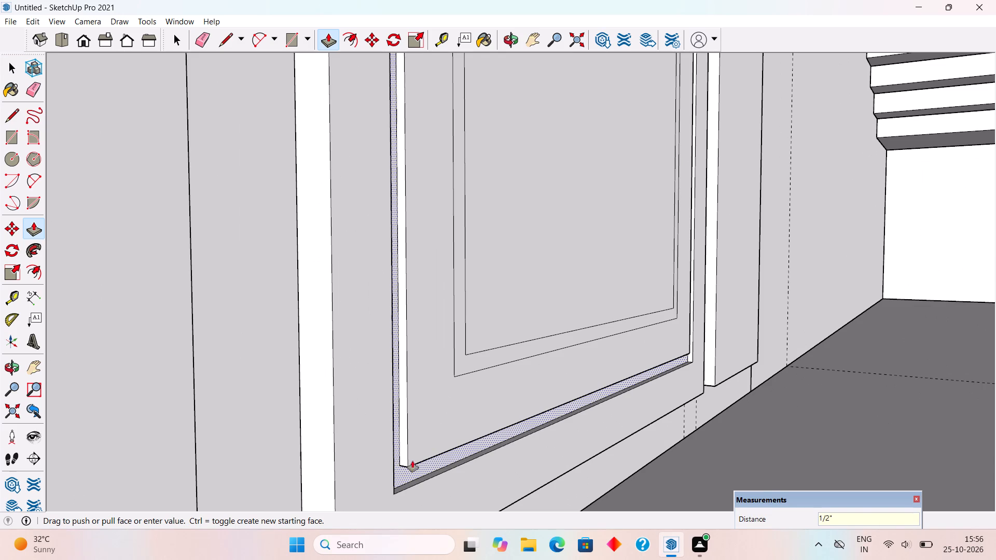
{"action": "double_click", "coordinate": [491, 360]}
{"action": "scroll", "coordinate": [491, 360], "scroll_direction": "down", "scroll_amount": 3}
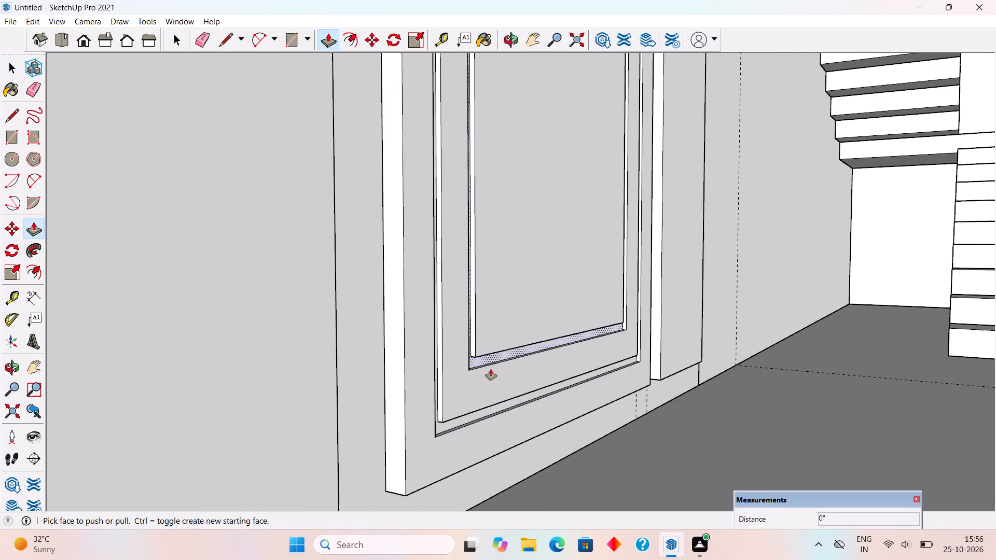
{"action": "scroll", "coordinate": [491, 369], "scroll_direction": "down", "scroll_amount": 17}
{"action": "key", "text": "space"}
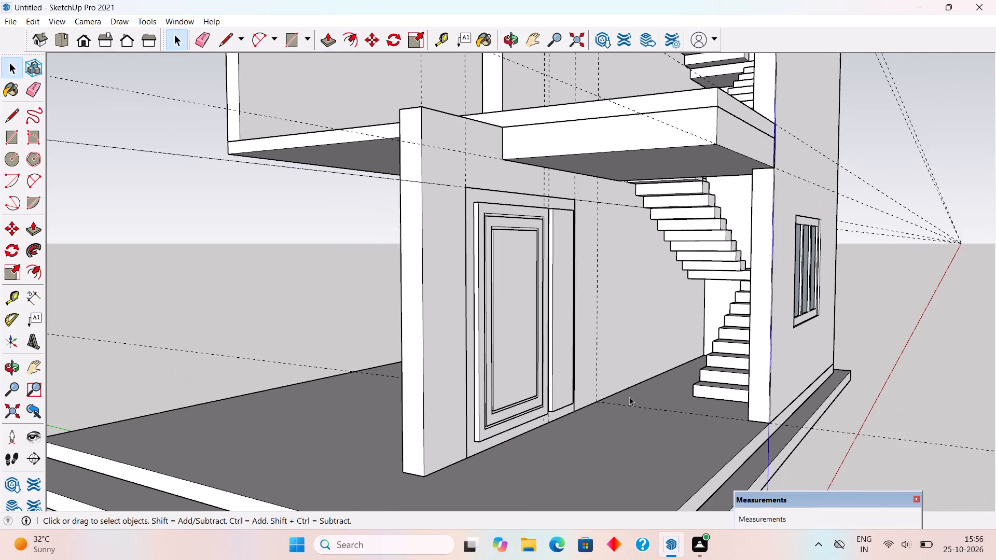
Examine the grooved door panel and the plain narrow side panel from the front.
{"action": "middle_click_drag", "start_coordinate": [625, 384], "coordinate": [395, 390]}
{"action": "scroll", "coordinate": [382, 327], "scroll_direction": "up", "scroll_amount": 1}
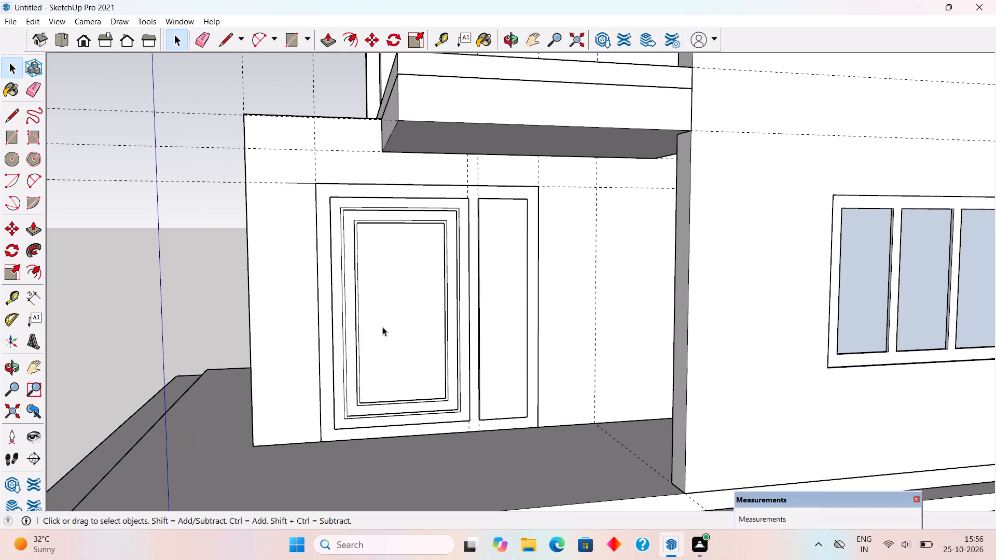
{"action": "scroll", "coordinate": [384, 327], "scroll_direction": "up", "scroll_amount": 3}
{"action": "scroll", "coordinate": [550, 327], "scroll_direction": "up", "scroll_amount": 9}
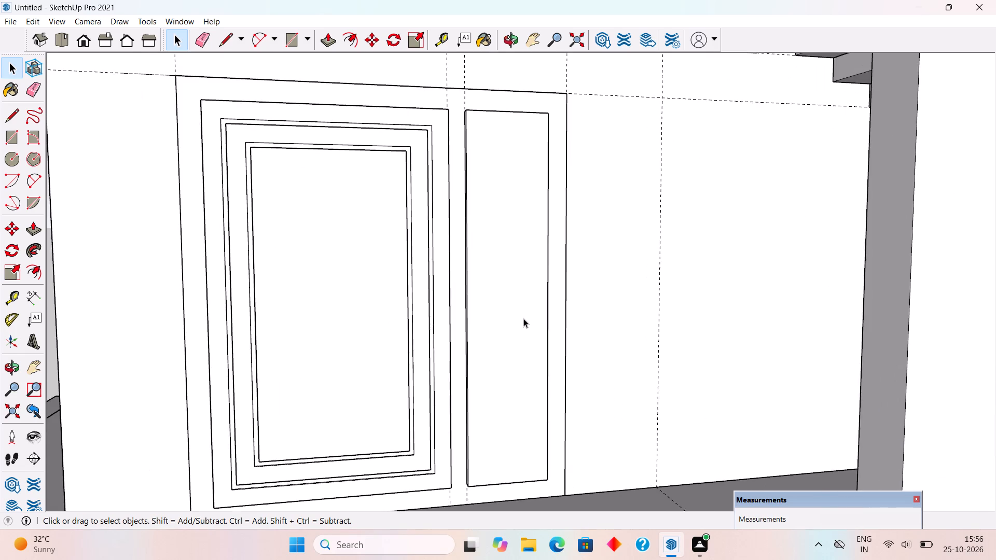
{"action": "scroll", "coordinate": [523, 318], "scroll_direction": "up", "scroll_amount": 1}
{"action": "middle_click_drag", "start_coordinate": [513, 321], "coordinate": [489, 334]}
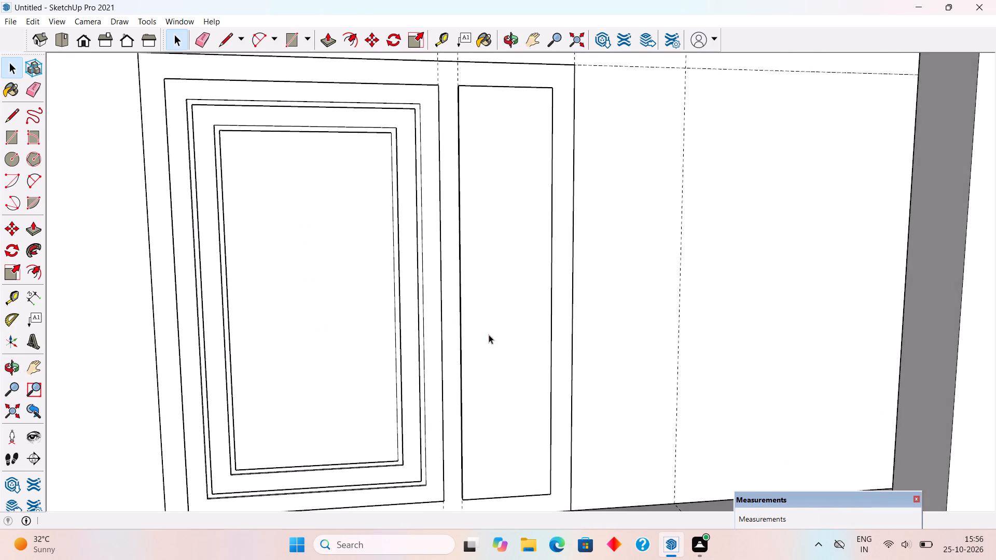
{"action": "scroll", "coordinate": [489, 334], "scroll_direction": "down", "scroll_amount": 3}
{"action": "middle_click_drag", "start_coordinate": [529, 373], "coordinate": [539, 399]}
{"action": "scroll", "coordinate": [539, 399], "scroll_direction": "down", "scroll_amount": 1}
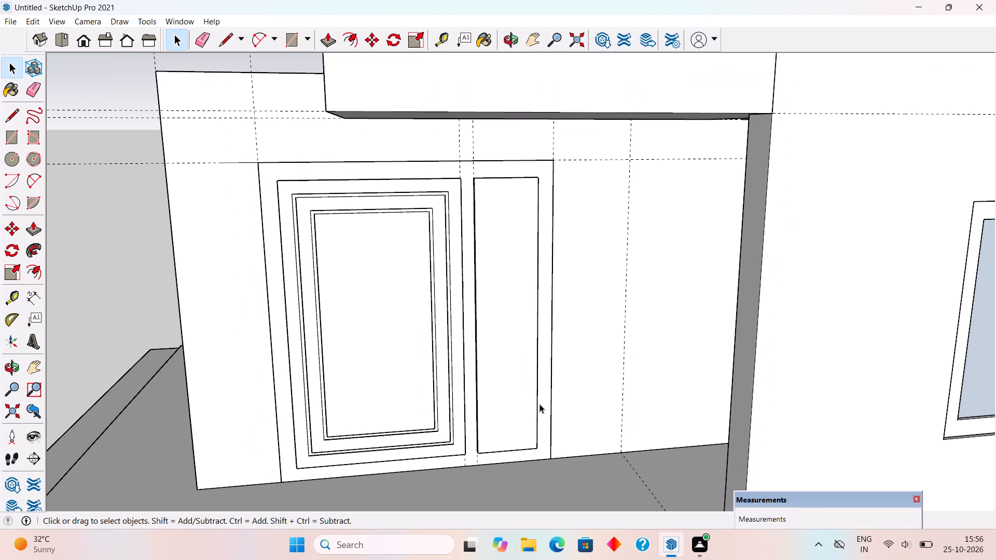
Select the flat band between the outer and inner border grooves on the large door panel.
{"action": "middle_click_drag", "start_coordinate": [384, 402], "coordinate": [524, 357]}
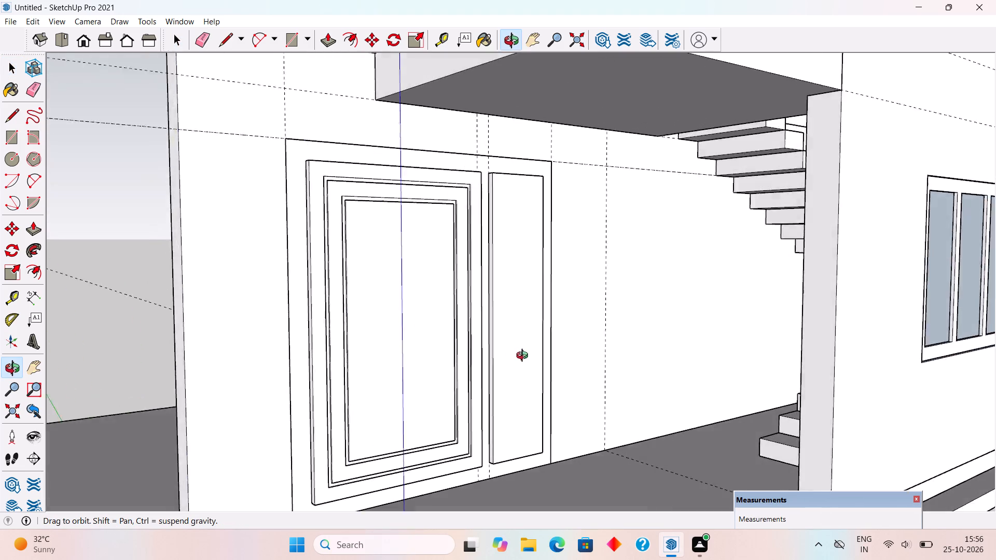
{"action": "middle_click_drag", "start_coordinate": [524, 357], "coordinate": [467, 327]}
{"action": "scroll", "coordinate": [294, 490], "scroll_direction": "up", "scroll_amount": 5}
{"action": "left_click", "coordinate": [304, 469]}
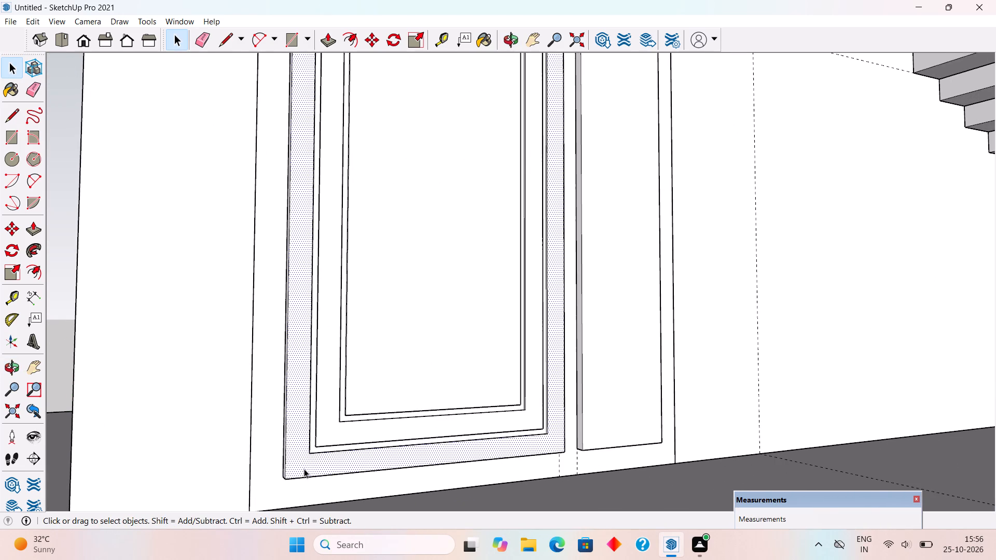
{"action": "middle_click_drag", "start_coordinate": [307, 467], "coordinate": [251, 478]}
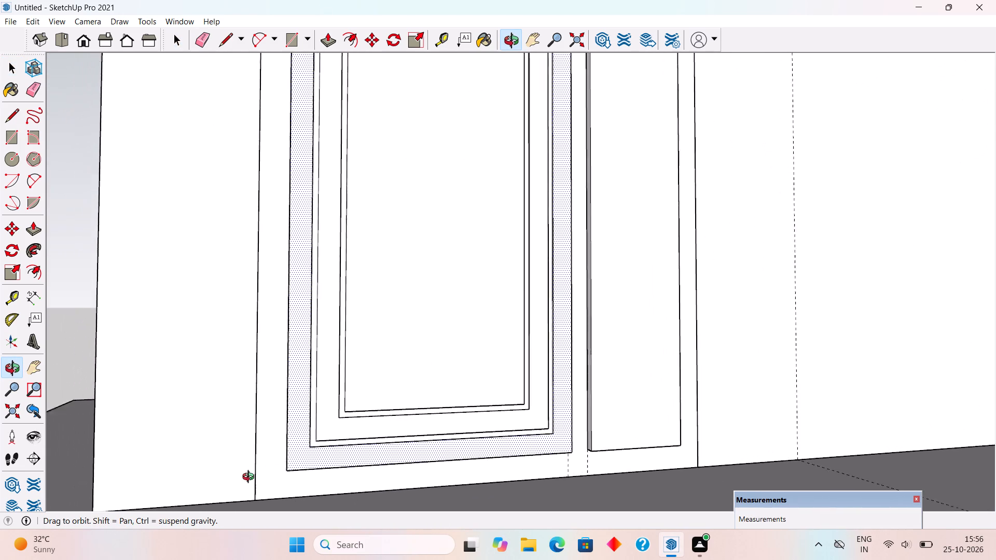
{"action": "middle_click_drag", "start_coordinate": [251, 478], "coordinate": [259, 482]}
{"action": "scroll", "coordinate": [259, 482], "scroll_direction": "down", "scroll_amount": 3}
{"action": "key", "text": "space"}
{"action": "left_click", "coordinate": [333, 446]}
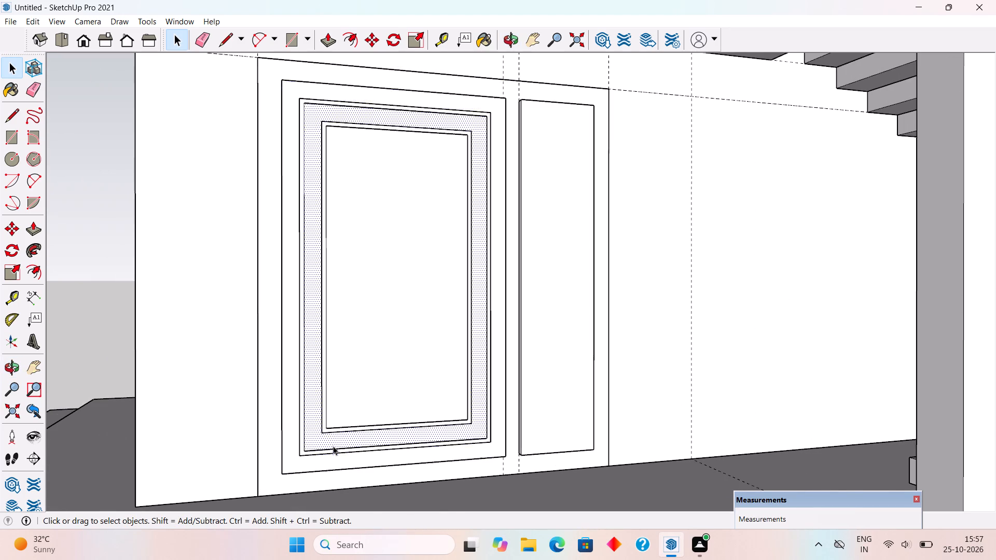
{"action": "scroll", "coordinate": [333, 446], "scroll_direction": "up", "scroll_amount": 10}
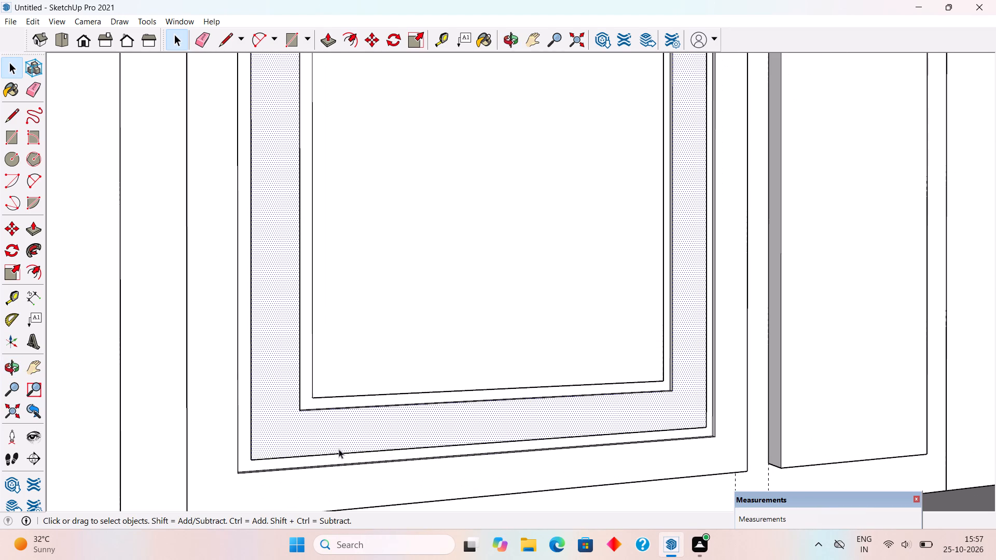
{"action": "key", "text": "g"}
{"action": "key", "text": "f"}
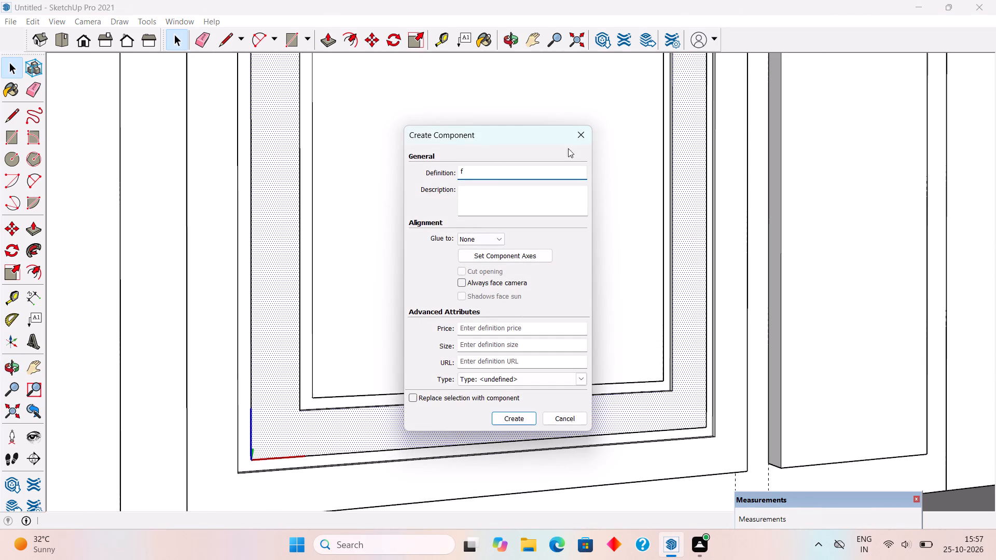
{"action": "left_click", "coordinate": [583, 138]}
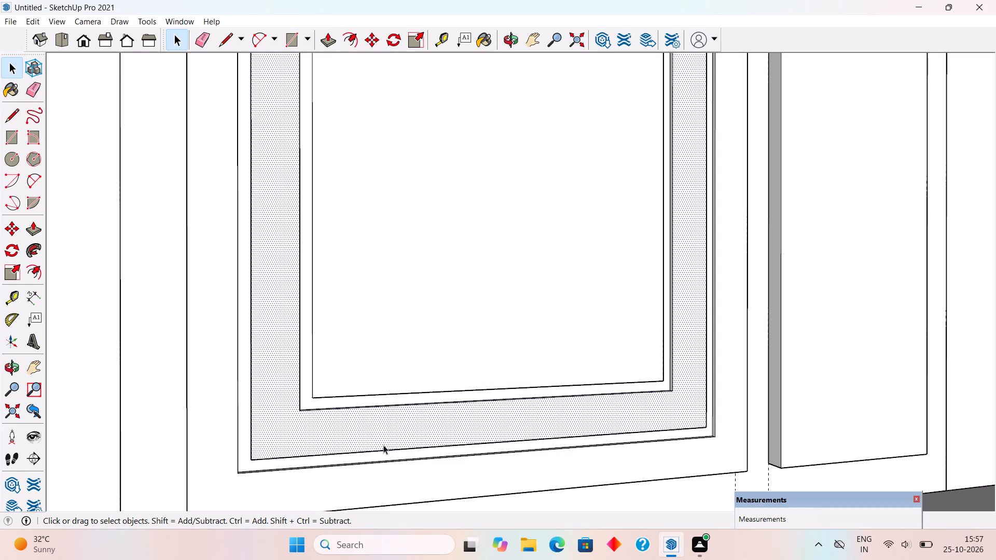
Offset the selected band's outer outline inward about 1 1/4", and offset the resulting outline inward another 5/16".
{"action": "key", "text": "f"}
{"action": "left_click", "coordinate": [377, 446]}
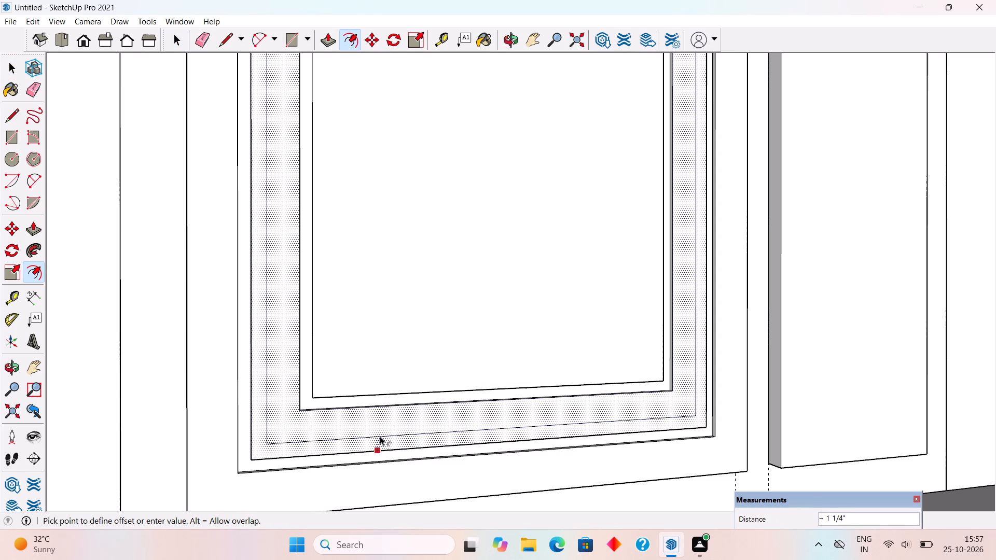
{"action": "left_click", "coordinate": [380, 436]}
{"action": "key", "text": "space"}
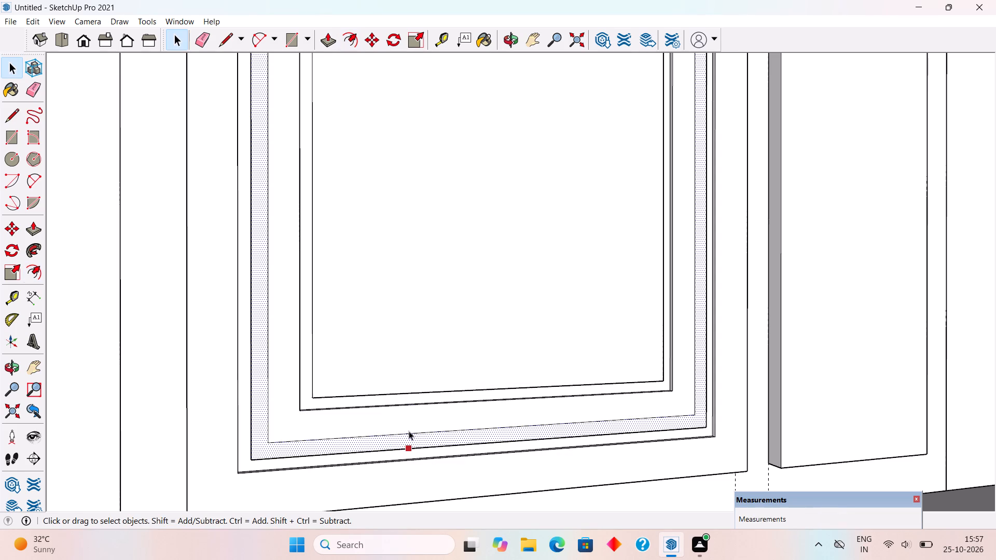
{"action": "left_click", "coordinate": [409, 431]}
{"action": "key", "text": "f"}
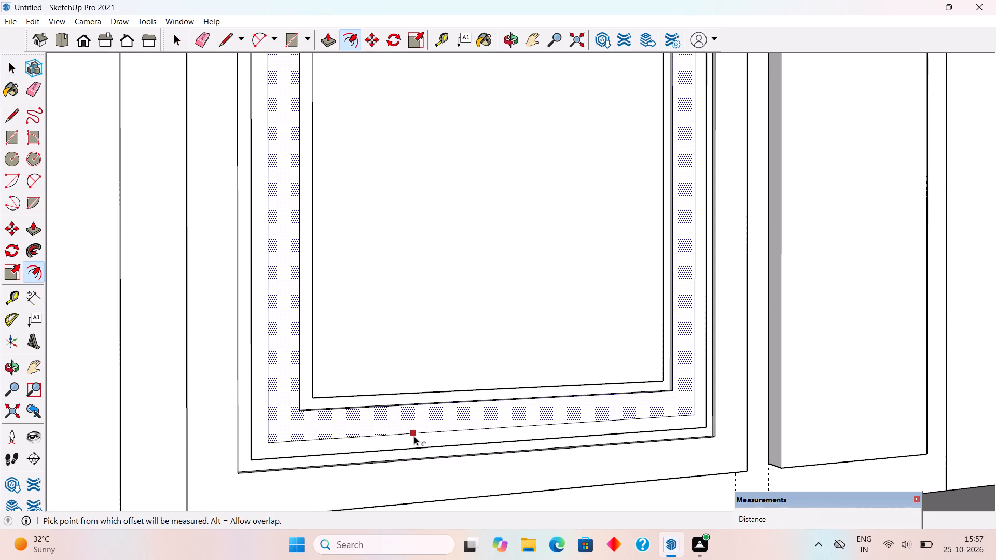
{"action": "left_click", "coordinate": [417, 433]}
{"action": "left_click", "coordinate": [418, 429]}
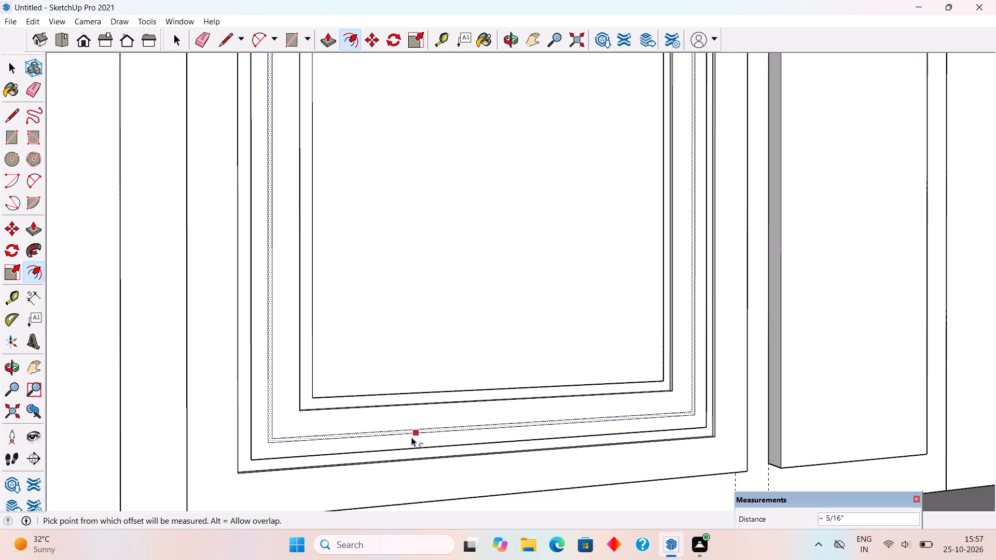
Extrude the narrow 5/16" strip in the middle of the band by 0.5".
{"action": "key", "text": "p"}
{"action": "left_click", "coordinate": [385, 436]}
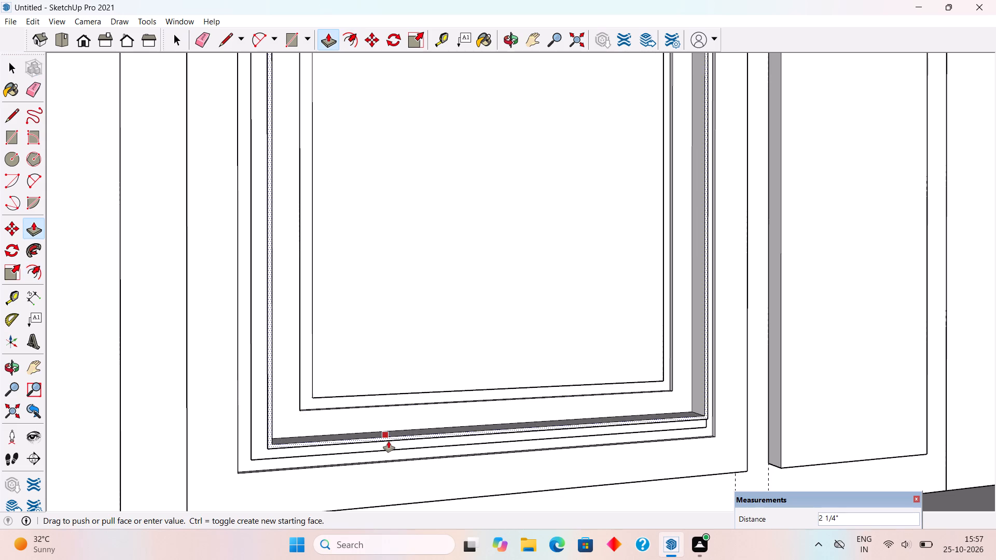
{"action": "type", "text": ".5\""}
{"action": "key", "text": "Return"}
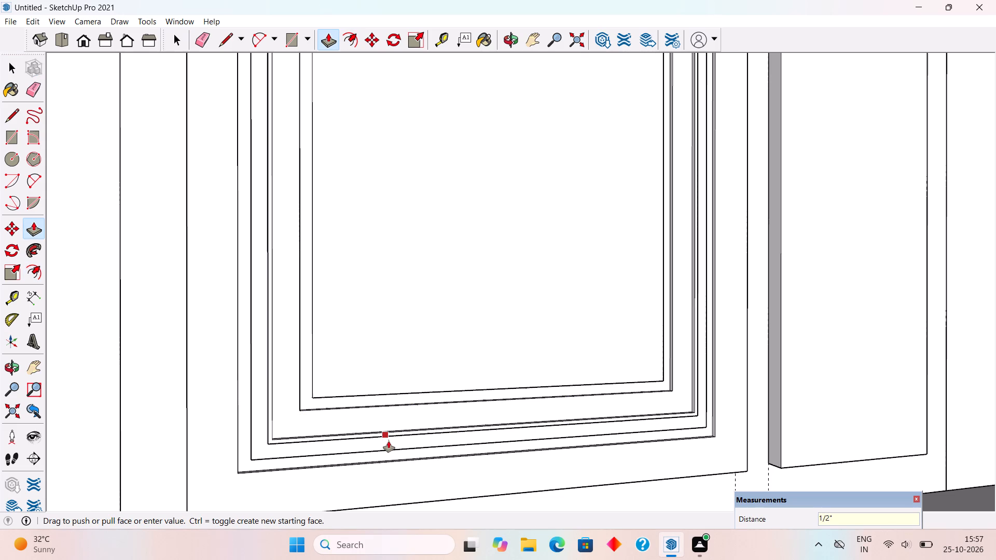
{"action": "key", "text": "space"}
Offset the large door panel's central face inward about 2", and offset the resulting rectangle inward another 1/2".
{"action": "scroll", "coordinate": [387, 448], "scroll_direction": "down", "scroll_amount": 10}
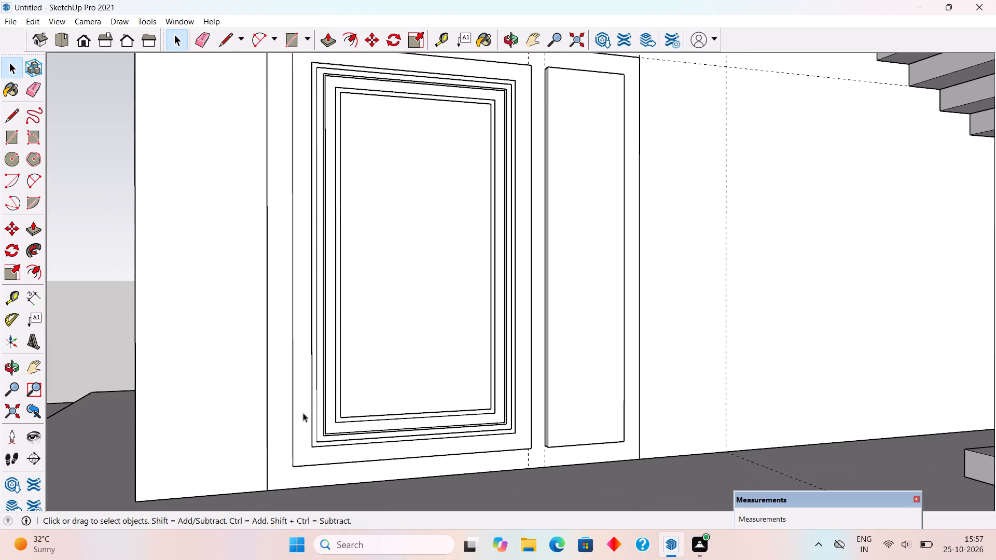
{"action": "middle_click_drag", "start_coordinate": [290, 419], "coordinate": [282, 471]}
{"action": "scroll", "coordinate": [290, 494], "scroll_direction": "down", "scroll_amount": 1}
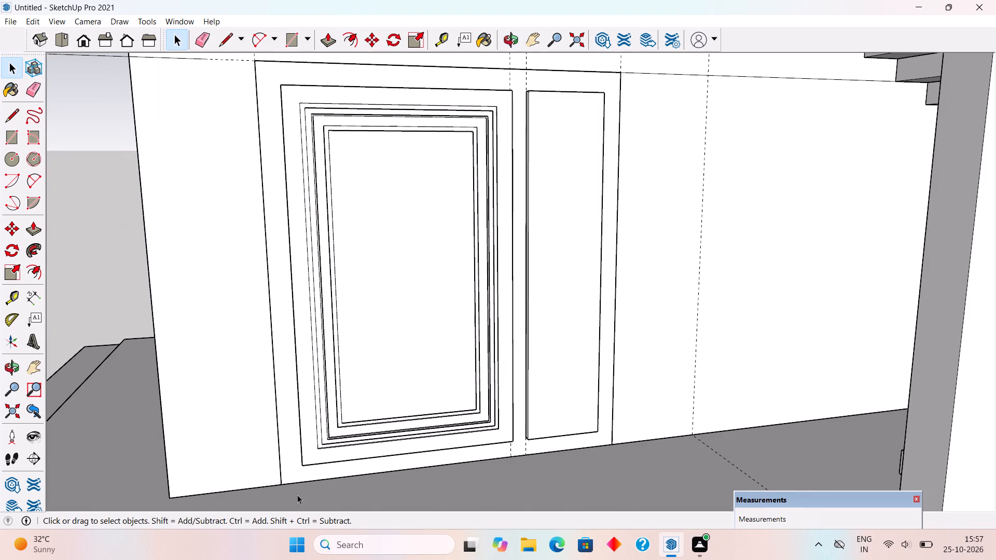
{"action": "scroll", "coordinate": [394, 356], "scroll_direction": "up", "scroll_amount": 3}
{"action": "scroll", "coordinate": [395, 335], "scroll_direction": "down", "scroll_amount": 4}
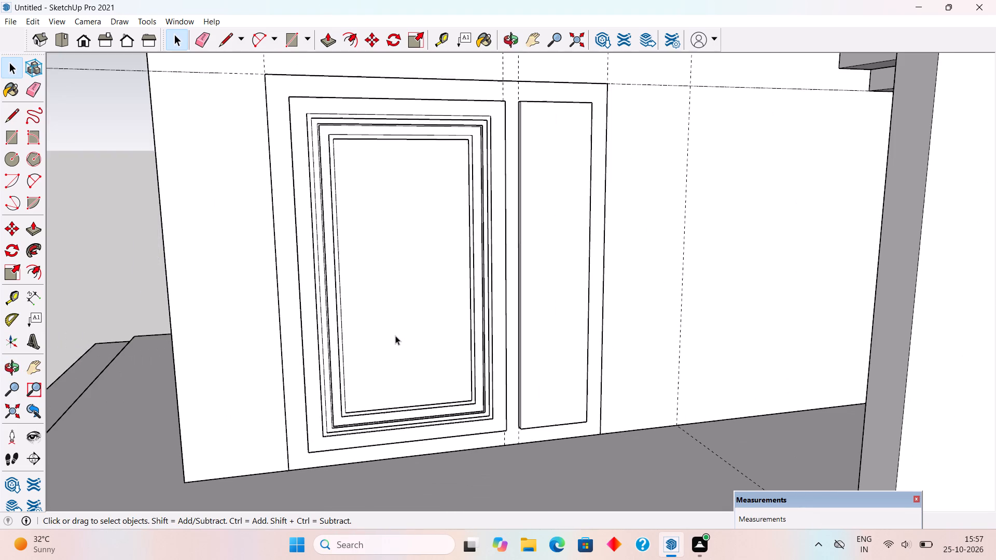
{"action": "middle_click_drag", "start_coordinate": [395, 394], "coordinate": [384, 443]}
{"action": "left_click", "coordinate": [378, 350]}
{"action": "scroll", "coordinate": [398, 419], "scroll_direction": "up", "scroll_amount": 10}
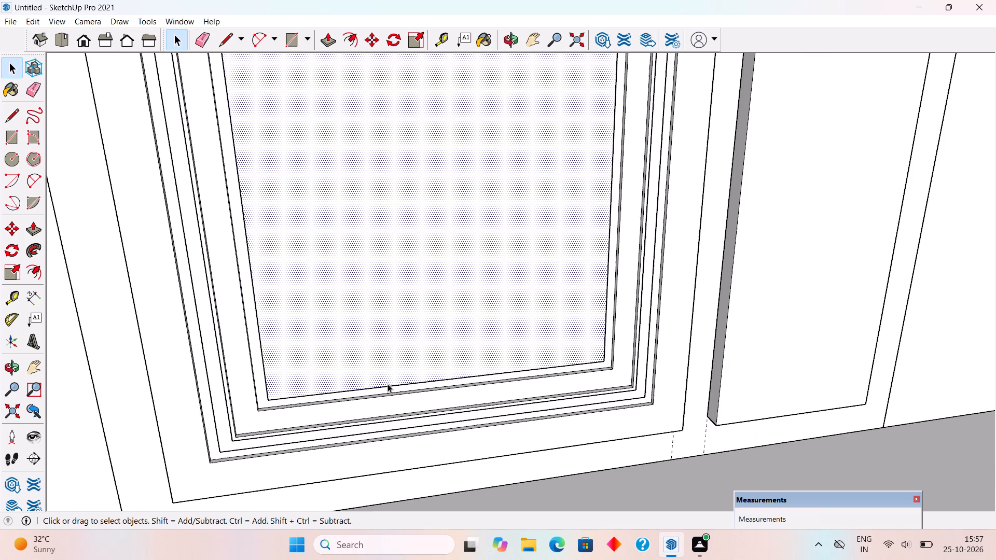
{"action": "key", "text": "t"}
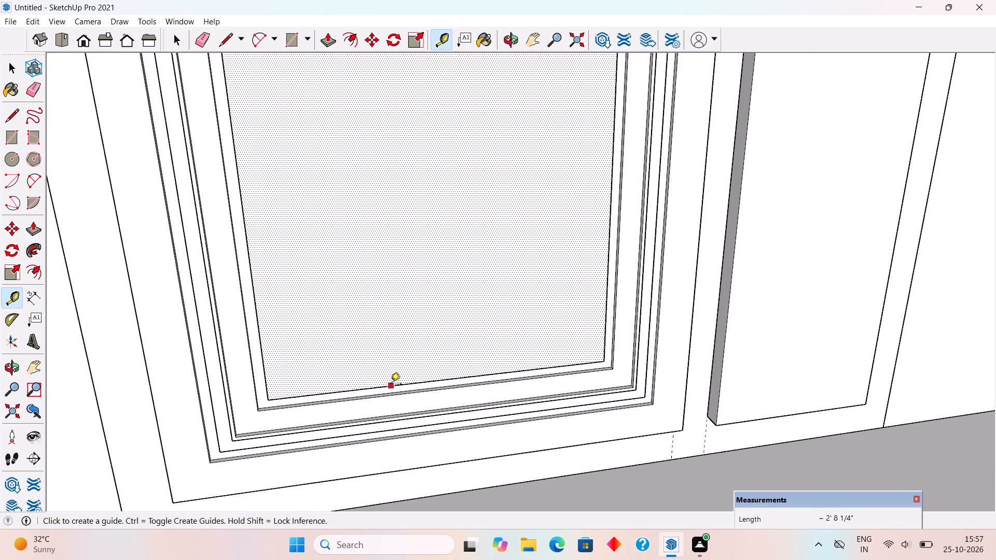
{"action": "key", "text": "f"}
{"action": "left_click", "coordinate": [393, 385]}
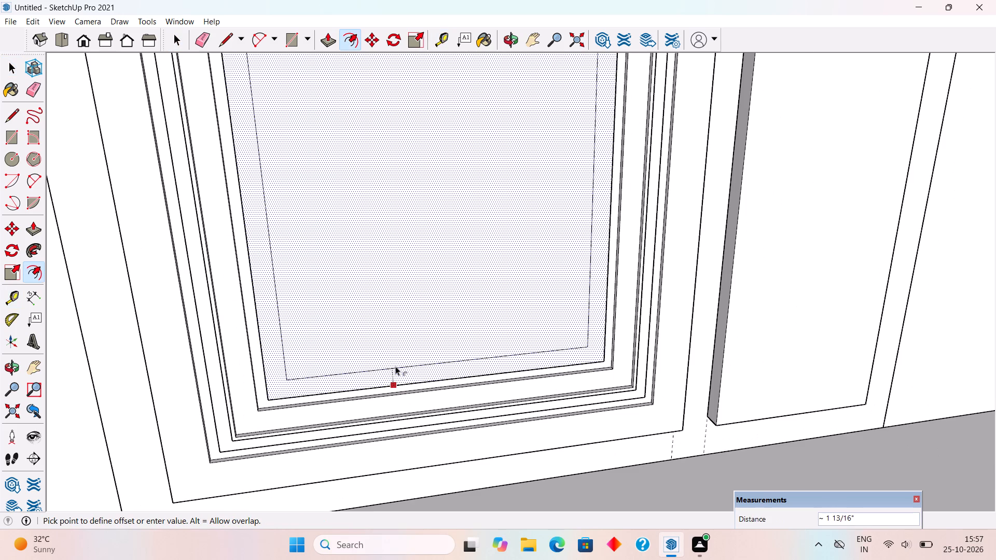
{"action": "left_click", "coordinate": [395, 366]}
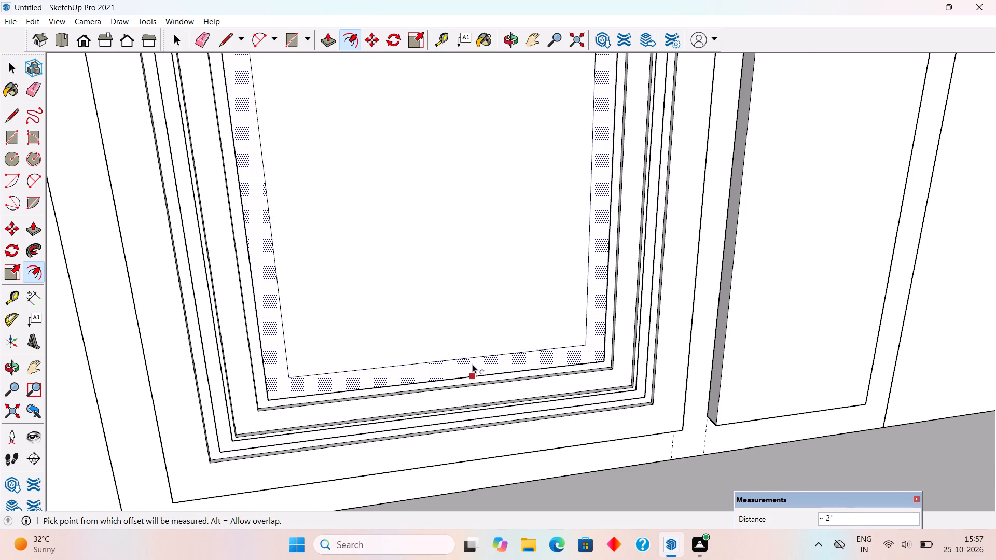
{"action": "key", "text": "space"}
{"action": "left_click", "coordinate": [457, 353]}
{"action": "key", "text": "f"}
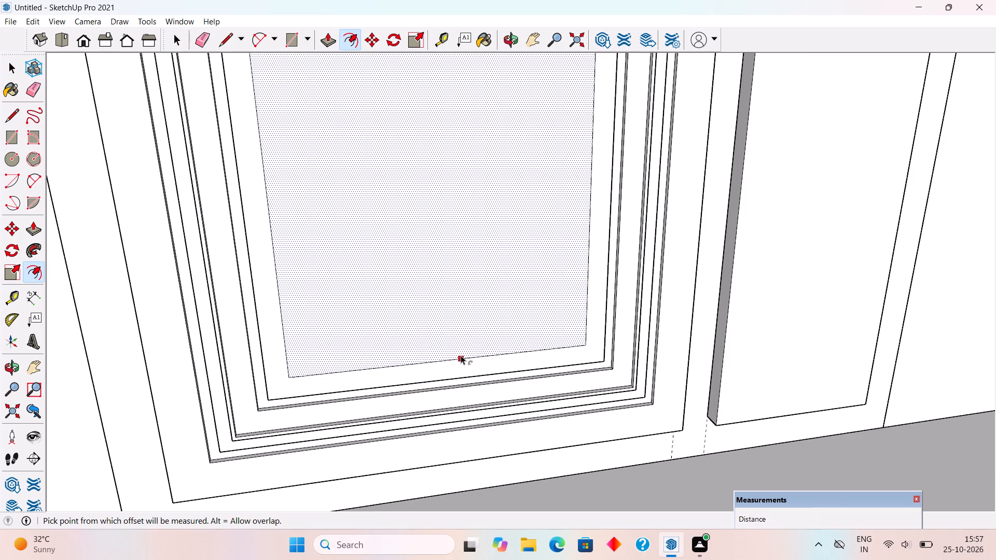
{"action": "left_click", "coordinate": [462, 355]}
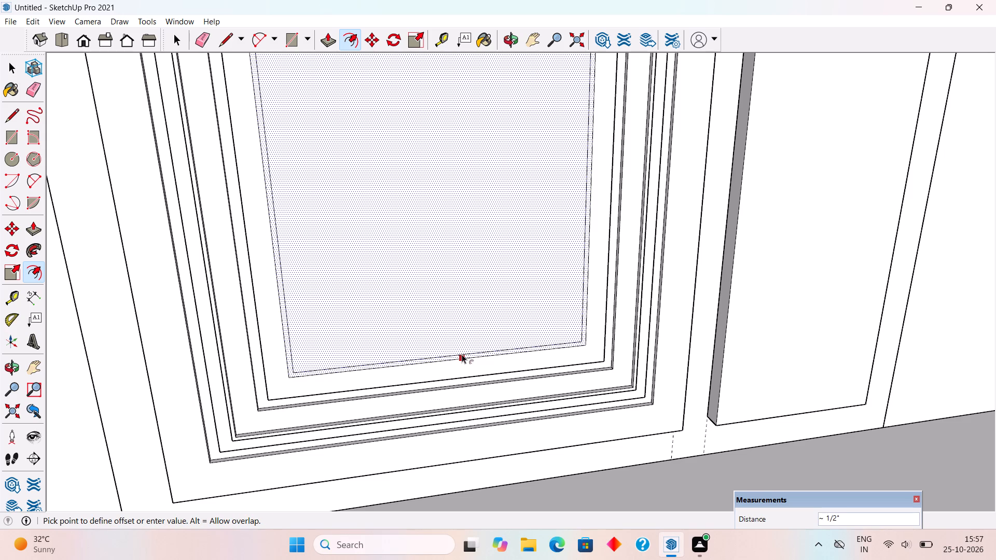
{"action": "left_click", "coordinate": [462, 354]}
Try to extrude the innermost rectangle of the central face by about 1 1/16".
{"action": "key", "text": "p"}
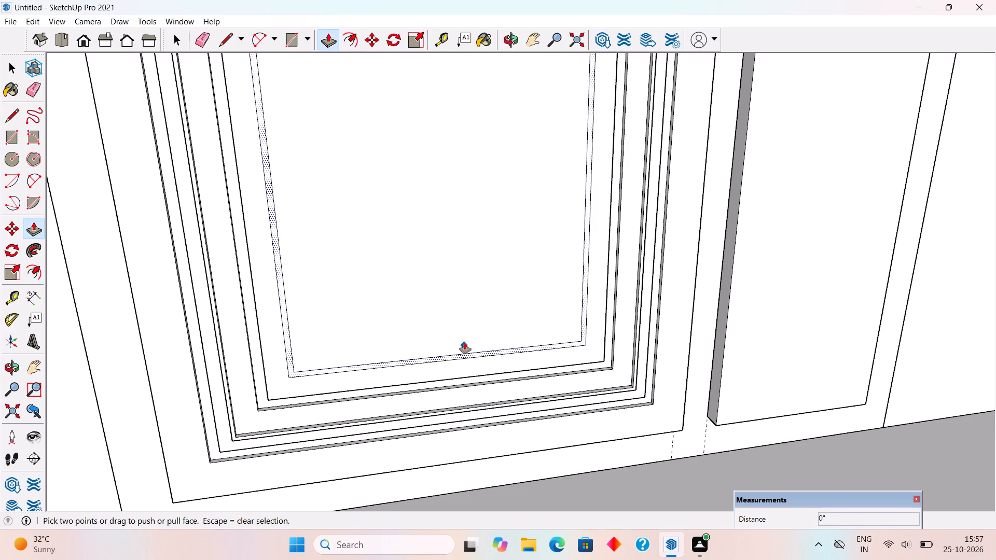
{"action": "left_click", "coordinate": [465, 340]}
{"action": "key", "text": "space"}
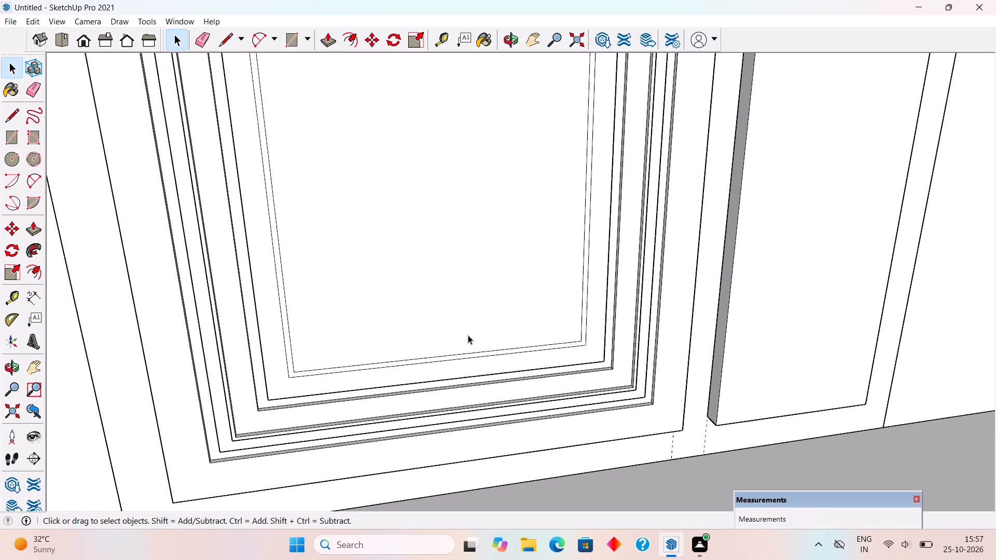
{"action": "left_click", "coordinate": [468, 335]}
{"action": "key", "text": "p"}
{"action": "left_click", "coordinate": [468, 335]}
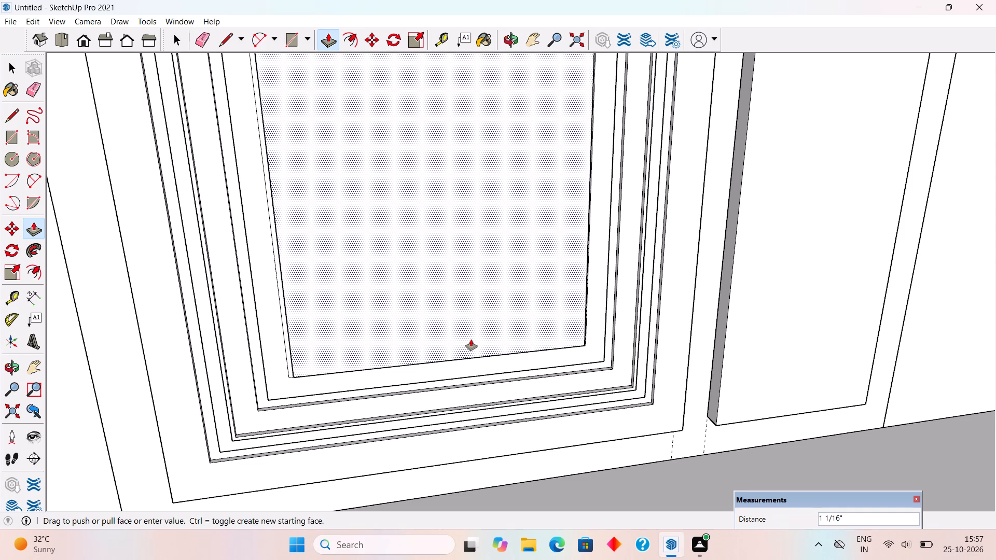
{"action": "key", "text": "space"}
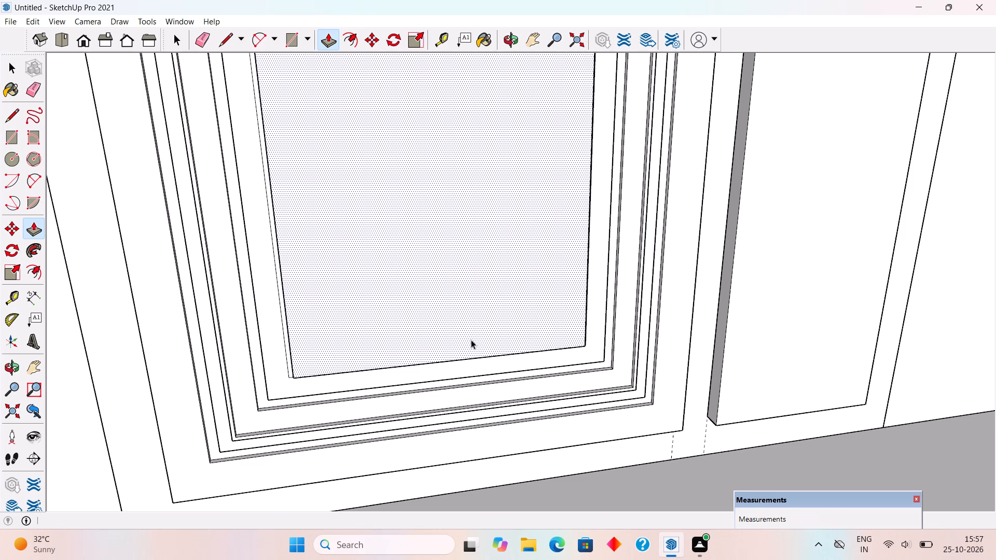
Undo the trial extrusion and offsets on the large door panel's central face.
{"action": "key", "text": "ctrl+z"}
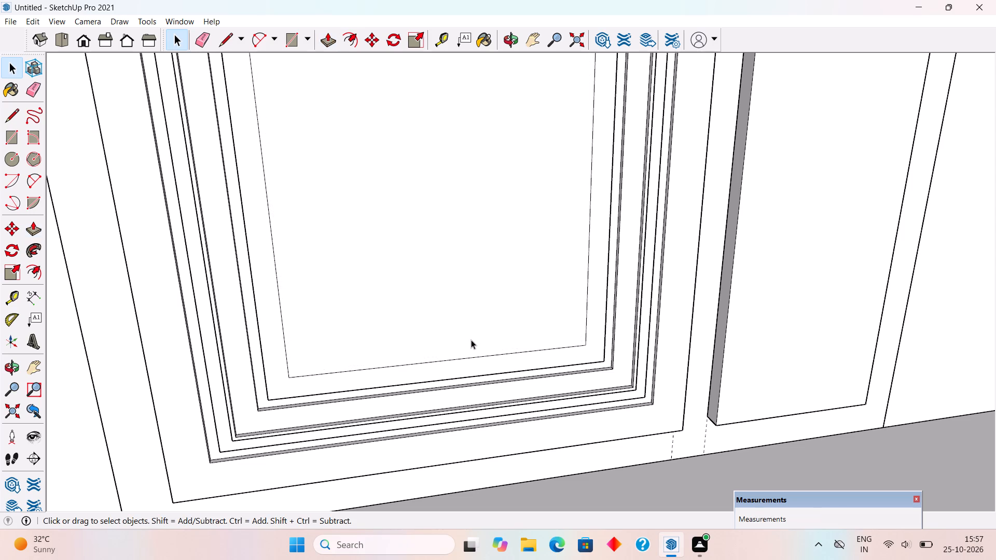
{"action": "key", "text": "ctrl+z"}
Offset the large door panel's central face inward about 3 7/8".
{"action": "key", "text": "f"}
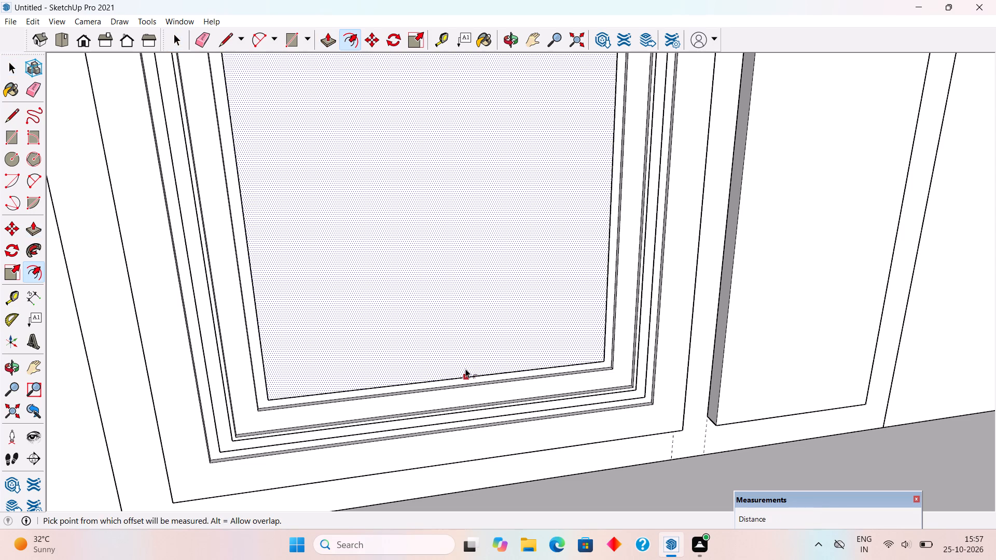
{"action": "left_click", "coordinate": [465, 369]}
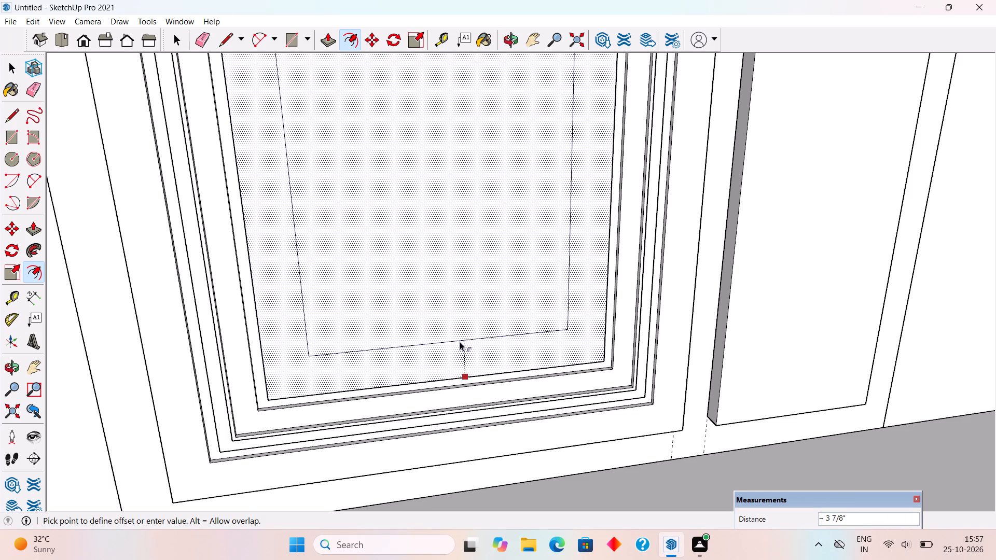
{"action": "left_click", "coordinate": [460, 342]}
{"action": "key", "text": "space"}
Extrude the new inner rectangle at the centre of the large door panel by 0.5".
{"action": "left_click", "coordinate": [457, 325]}
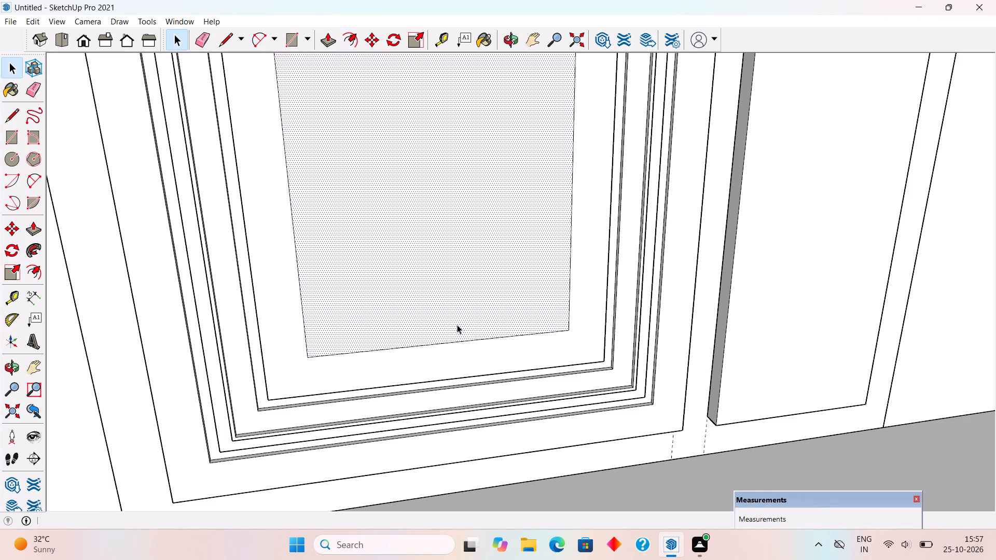
{"action": "key", "text": "p"}
{"action": "left_click", "coordinate": [457, 325]}
{"action": "type", "text": ".5\""}
{"action": "key", "text": "Return"}
{"action": "key", "text": "space"}
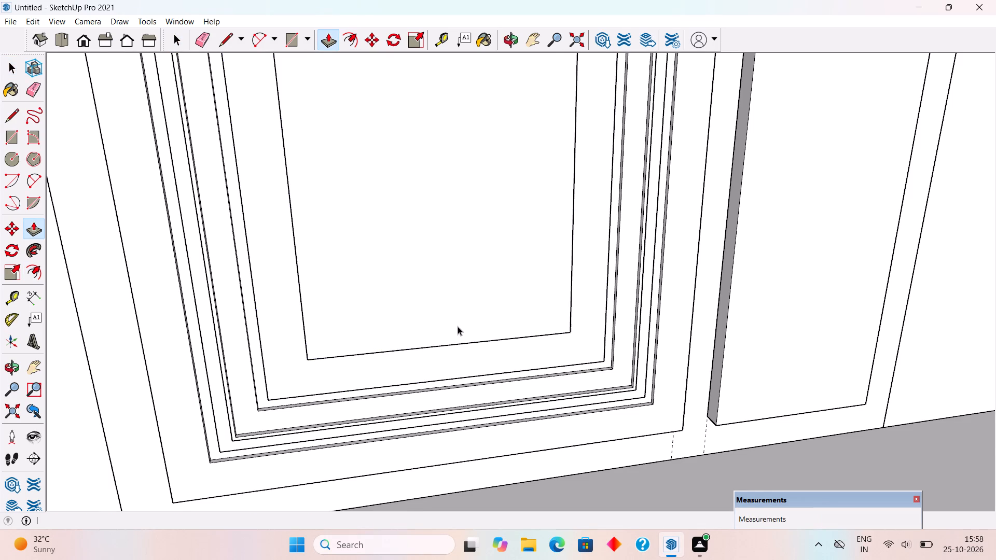
Examine the detailed large door panel and the plain narrow side panel from the front and at an oblique angle.
{"action": "scroll", "coordinate": [459, 328], "scroll_direction": "down", "scroll_amount": 13}
{"action": "middle_click_drag", "start_coordinate": [458, 413], "coordinate": [442, 335]}
{"action": "scroll", "coordinate": [471, 292], "scroll_direction": "up", "scroll_amount": 3}
{"action": "middle_click_drag", "start_coordinate": [486, 272], "coordinate": [474, 267]}
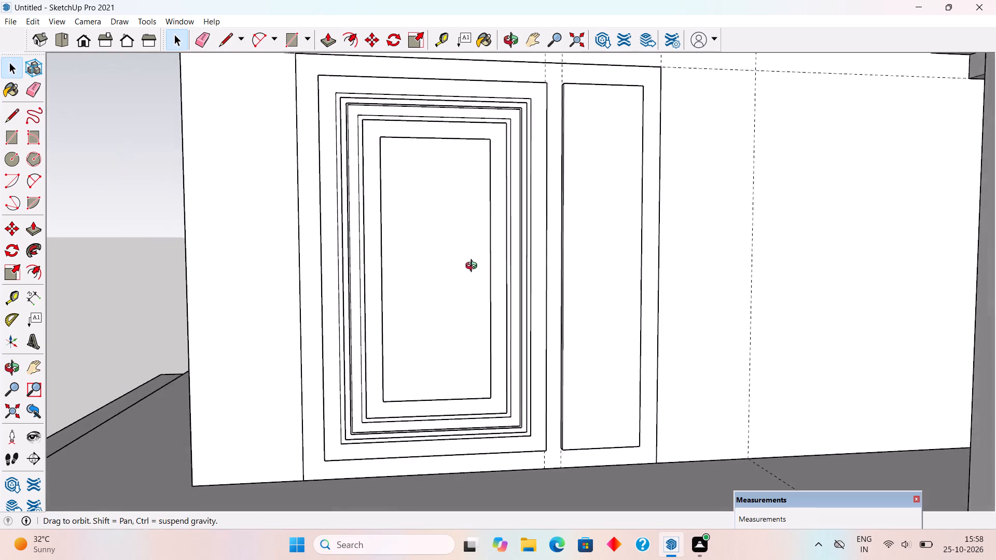
{"action": "middle_click_drag", "start_coordinate": [474, 267], "coordinate": [623, 366]}
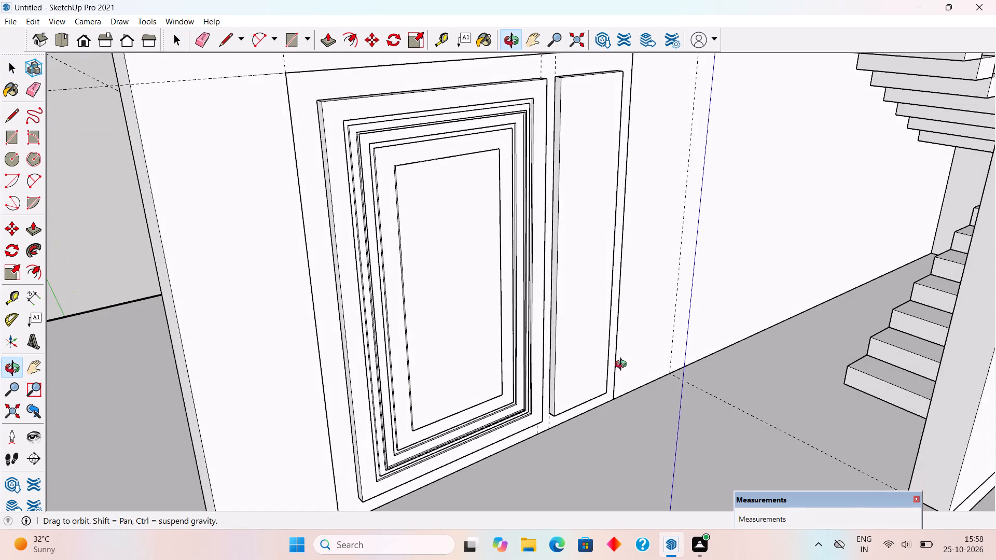
{"action": "middle_click_drag", "start_coordinate": [623, 366], "coordinate": [618, 370]}
{"action": "scroll", "coordinate": [618, 370], "scroll_direction": "down", "scroll_amount": 1}
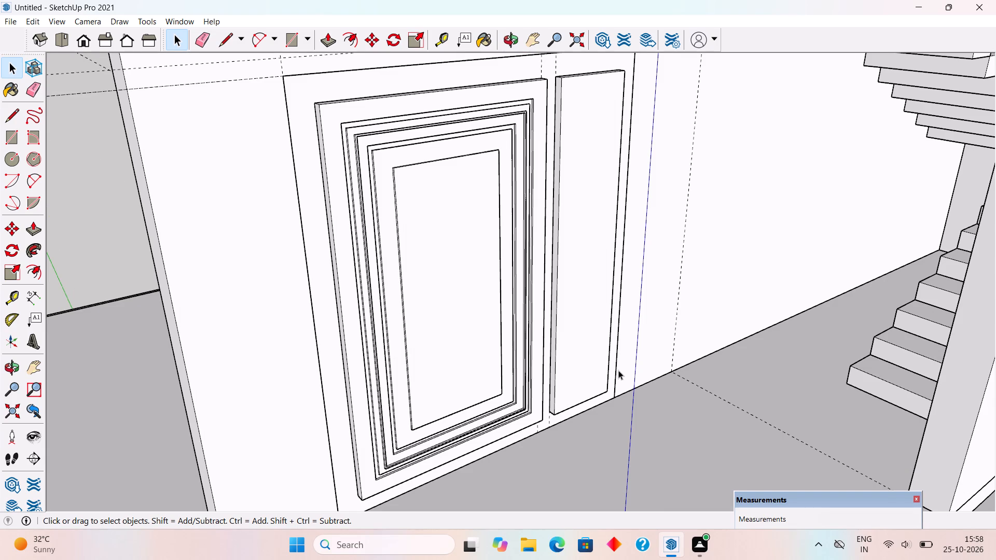
{"action": "scroll", "coordinate": [509, 331], "scroll_direction": "up", "scroll_amount": 1}
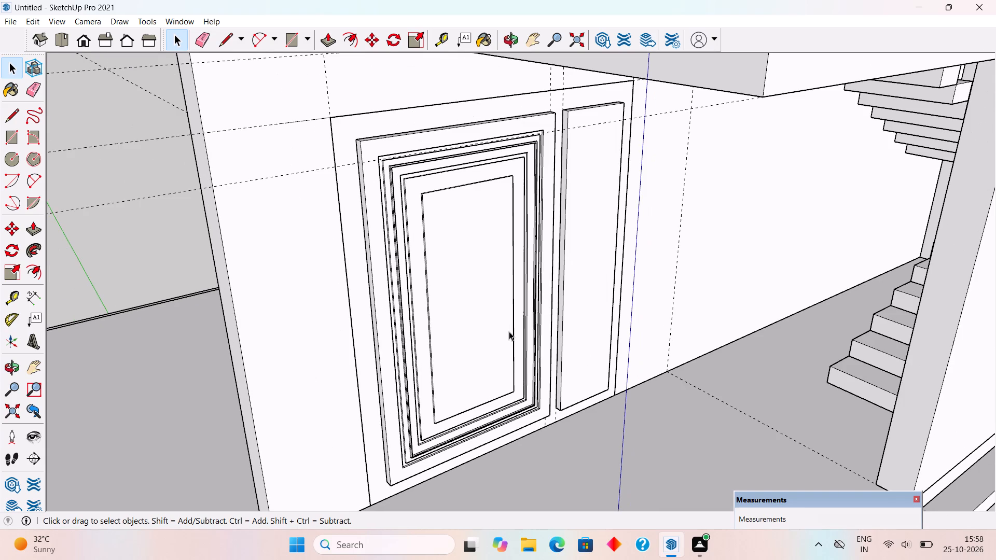
Offset the narrow side panel's face inward about 2 7/16".
{"action": "scroll", "coordinate": [509, 331], "scroll_direction": "up", "scroll_amount": 5}
{"action": "middle_click_drag", "start_coordinate": [472, 263], "coordinate": [219, 247]}
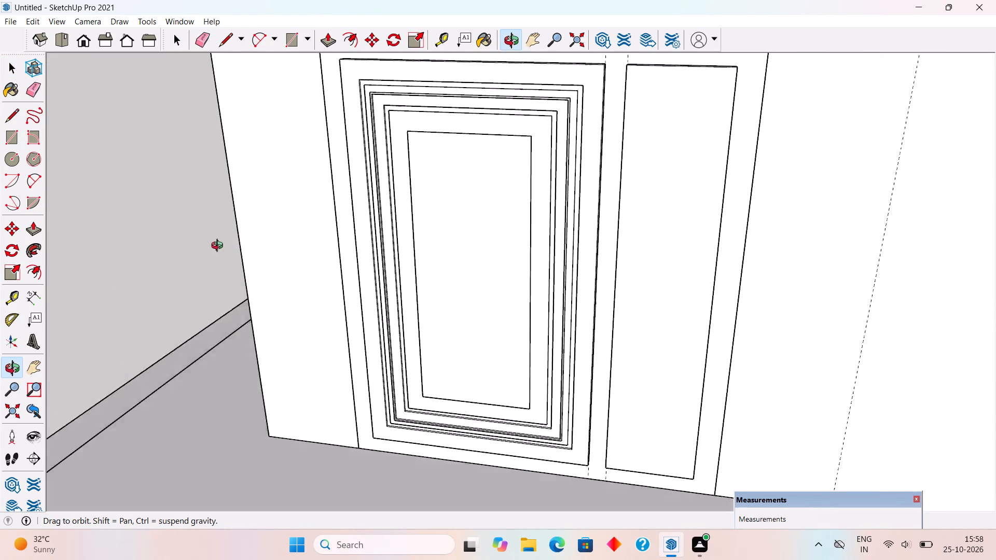
{"action": "middle_click_drag", "start_coordinate": [219, 247], "coordinate": [528, 347]}
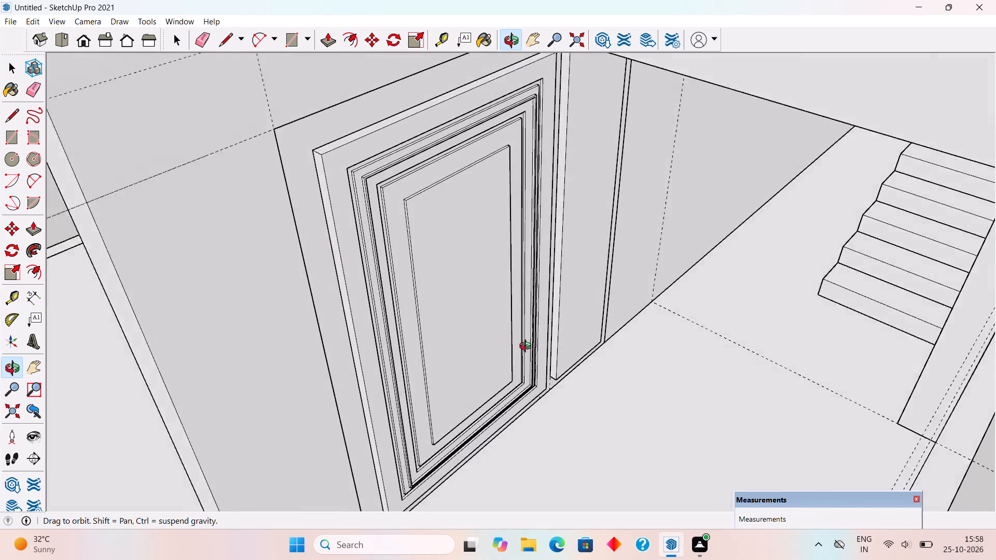
{"action": "middle_click_drag", "start_coordinate": [528, 347], "coordinate": [402, 316]}
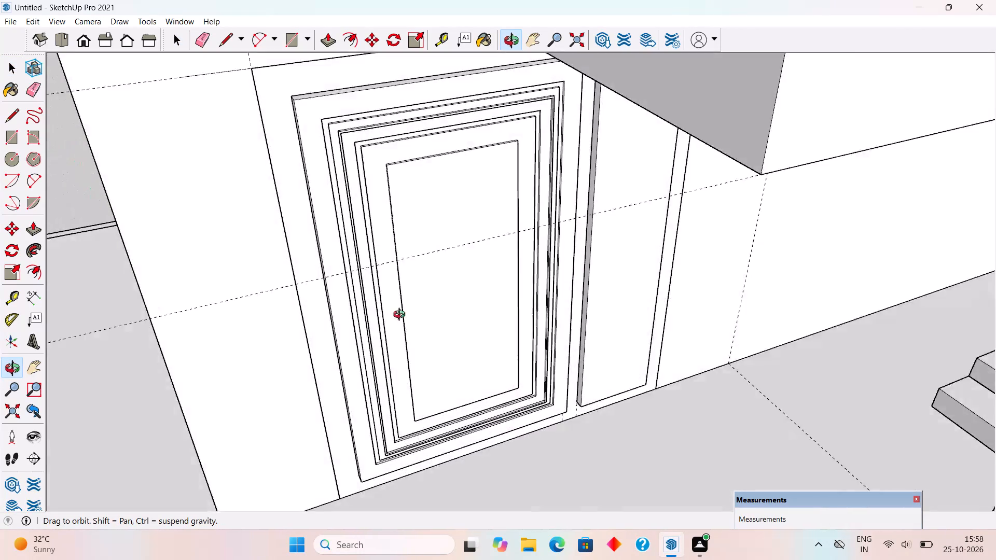
{"action": "middle_click_drag", "start_coordinate": [402, 316], "coordinate": [322, 290]}
{"action": "scroll", "coordinate": [315, 286], "scroll_direction": "down", "scroll_amount": 3}
{"action": "scroll", "coordinate": [667, 356], "scroll_direction": "up", "scroll_amount": 4}
{"action": "scroll", "coordinate": [588, 380], "scroll_direction": "up", "scroll_amount": 3}
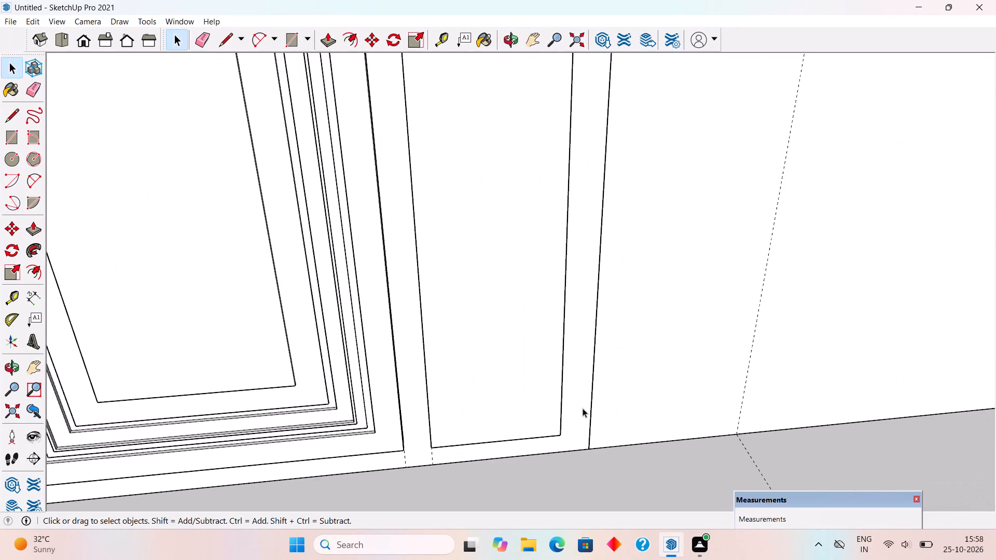
{"action": "middle_click_drag", "start_coordinate": [565, 425], "coordinate": [560, 391]}
{"action": "left_click", "coordinate": [536, 373]}
{"action": "scroll", "coordinate": [533, 424], "scroll_direction": "up", "scroll_amount": 5}
{"action": "key", "text": "f"}
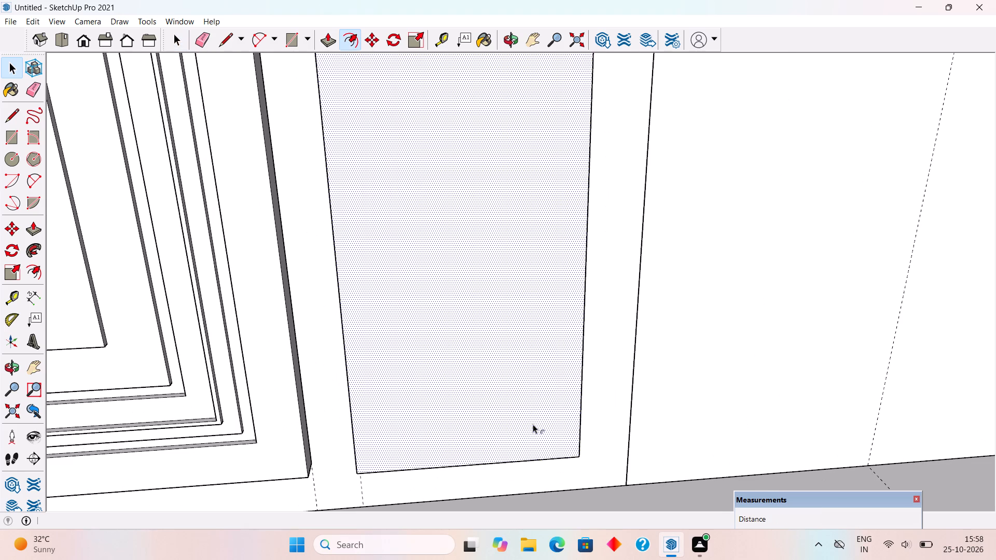
{"action": "left_click", "coordinate": [523, 446]}
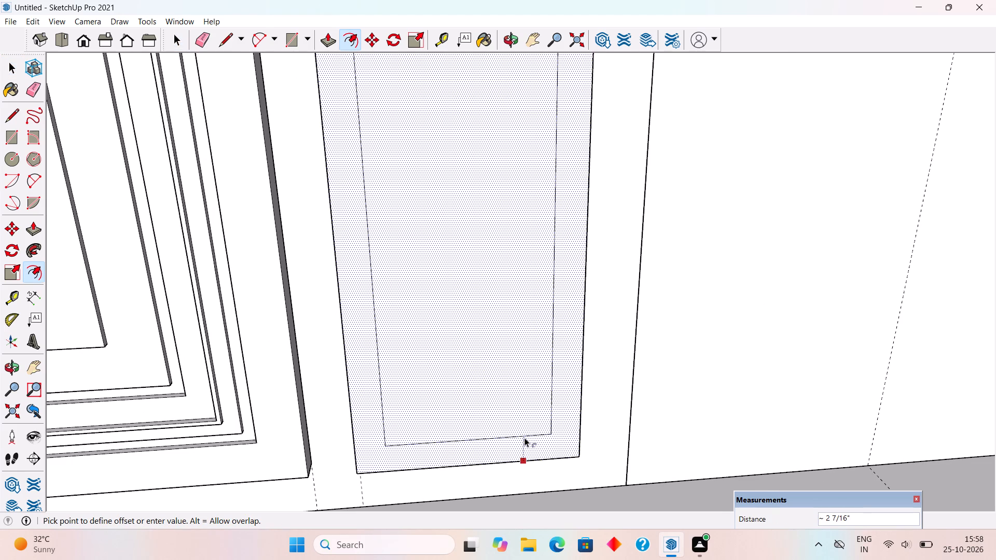
{"action": "left_click", "coordinate": [524, 438]}
{"action": "key", "text": "space"}
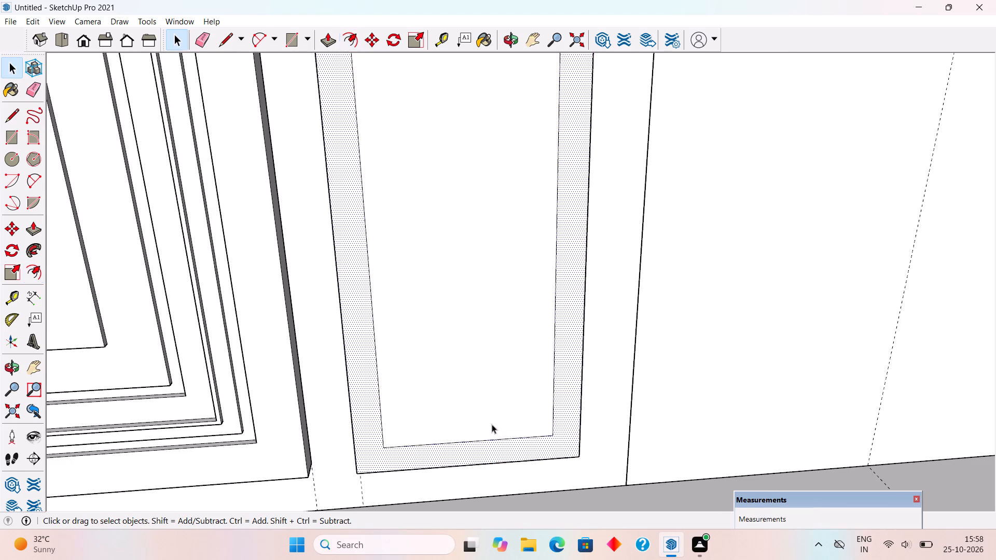
Offset the new inner face of the narrow side panel inward by 1".
{"action": "left_click", "coordinate": [491, 422]}
{"action": "key", "text": "f"}
{"action": "left_click", "coordinate": [491, 433]}
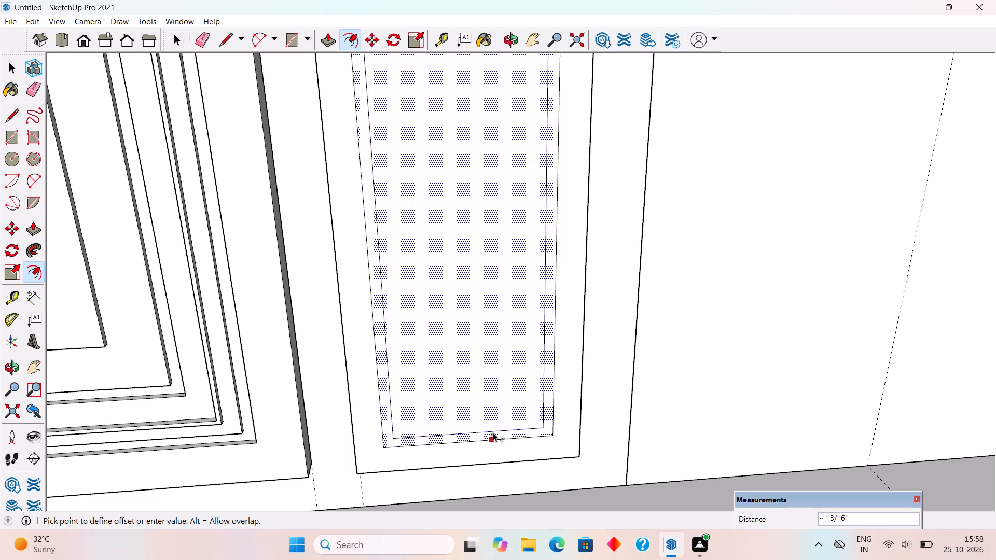
{"action": "type", "text": "1\""}
{"action": "key", "text": "Return"}
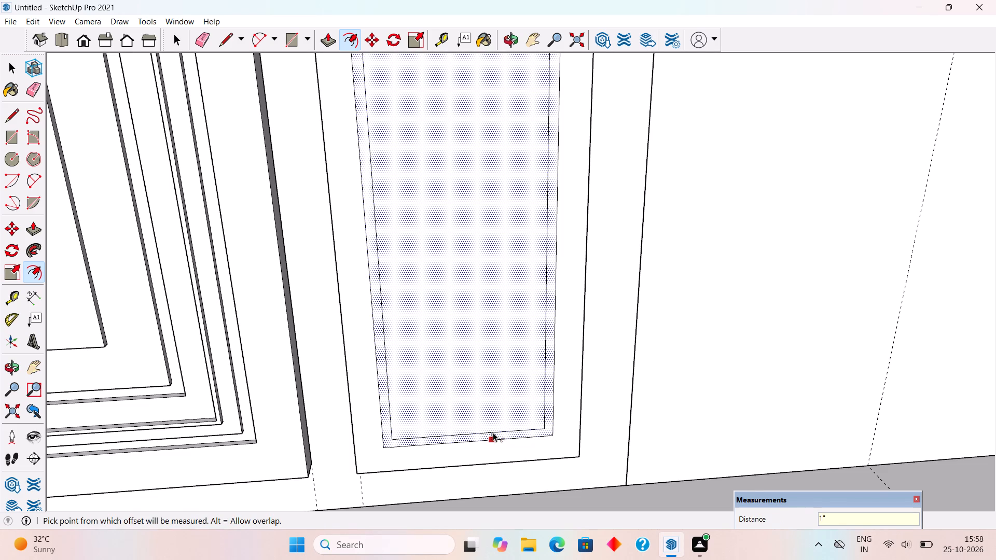
{"action": "key", "text": "space"}
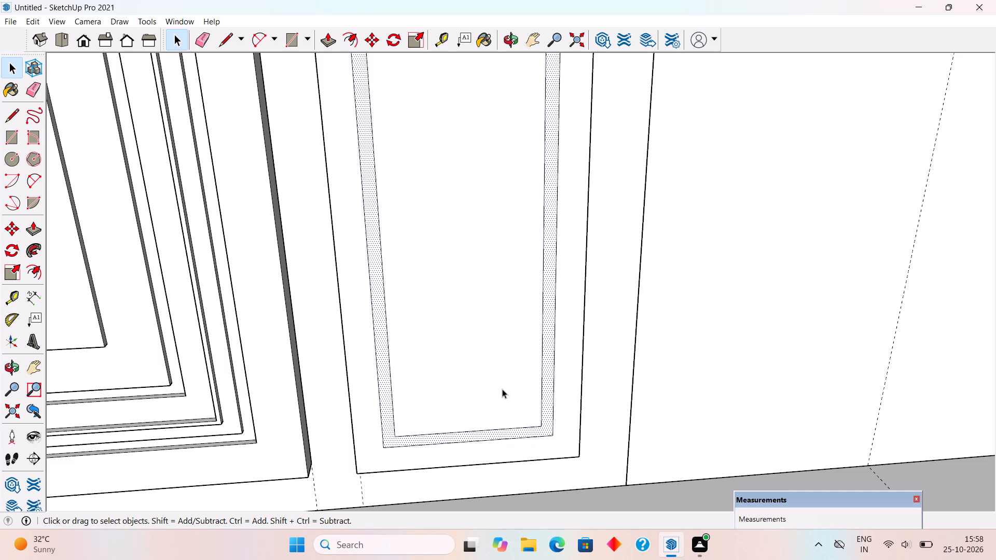
Offset the narrow side panel's innermost face inward about 2 13/16" to outline a central field.
{"action": "key", "text": "f"}
{"action": "key", "text": "space"}
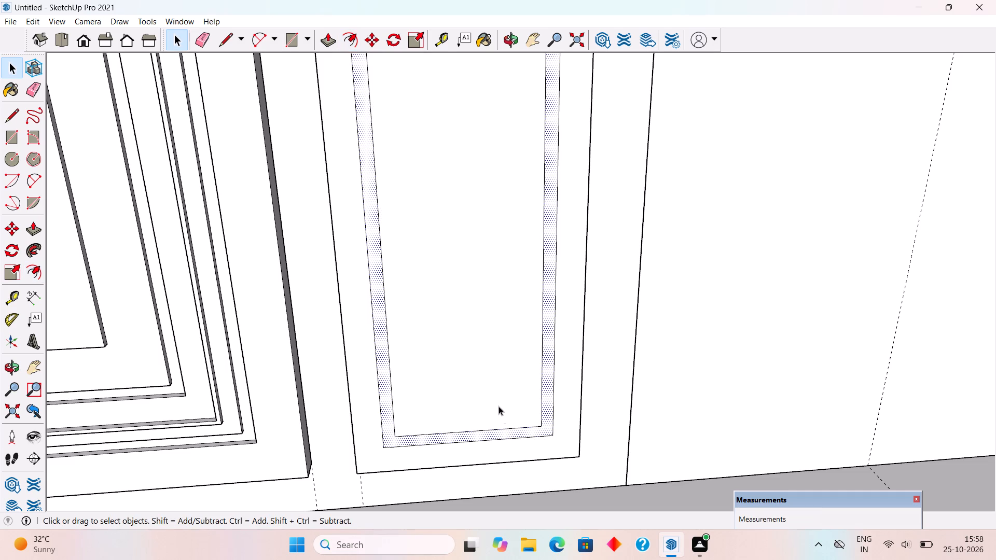
{"action": "left_click", "coordinate": [499, 404]}
{"action": "scroll", "coordinate": [499, 404], "scroll_direction": "up", "scroll_amount": 5}
{"action": "scroll", "coordinate": [499, 422], "scroll_direction": "down", "scroll_amount": 3}
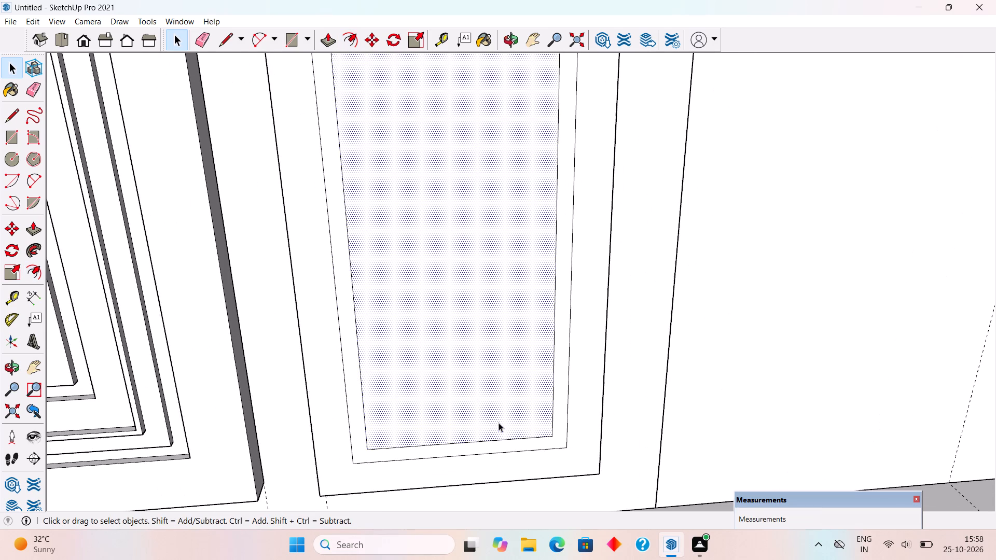
{"action": "key", "text": "f"}
{"action": "left_click", "coordinate": [500, 435]}
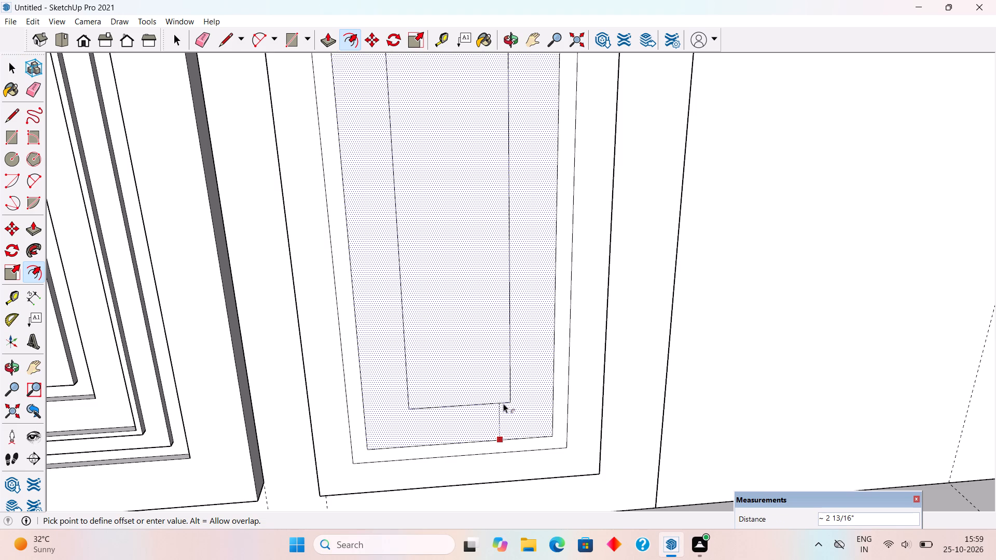
{"action": "left_click", "coordinate": [503, 403]}
{"action": "key", "text": "space"}
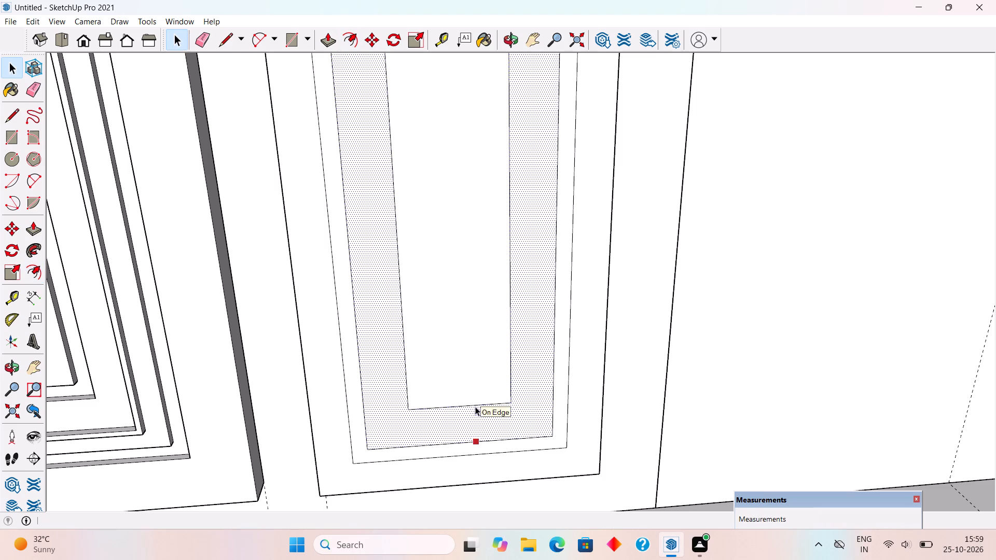
Push the 1" wide border ring on the narrow side panel inward by 0.5".
{"action": "left_click", "coordinate": [453, 378]}
{"action": "key", "text": "space"}
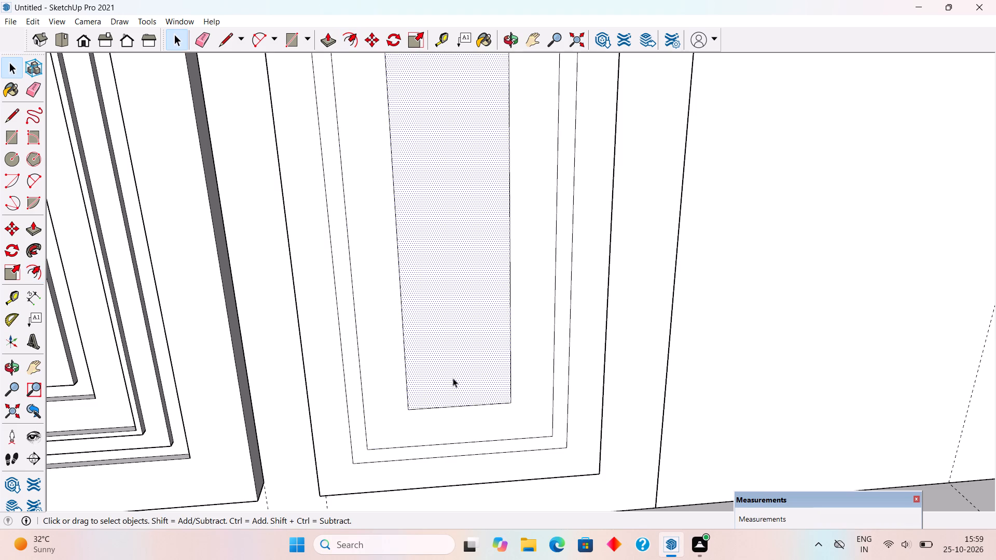
{"action": "left_click", "coordinate": [436, 452]}
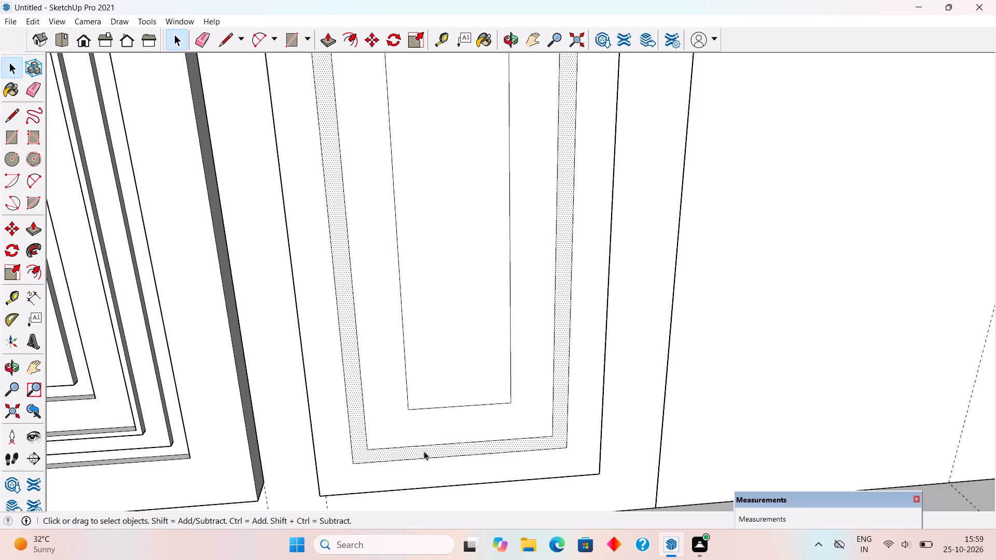
{"action": "middle_click_drag", "start_coordinate": [533, 466], "coordinate": [713, 396]}
{"action": "scroll", "coordinate": [713, 390], "scroll_direction": "down", "scroll_amount": 3}
{"action": "scroll", "coordinate": [493, 488], "scroll_direction": "up", "scroll_amount": 3}
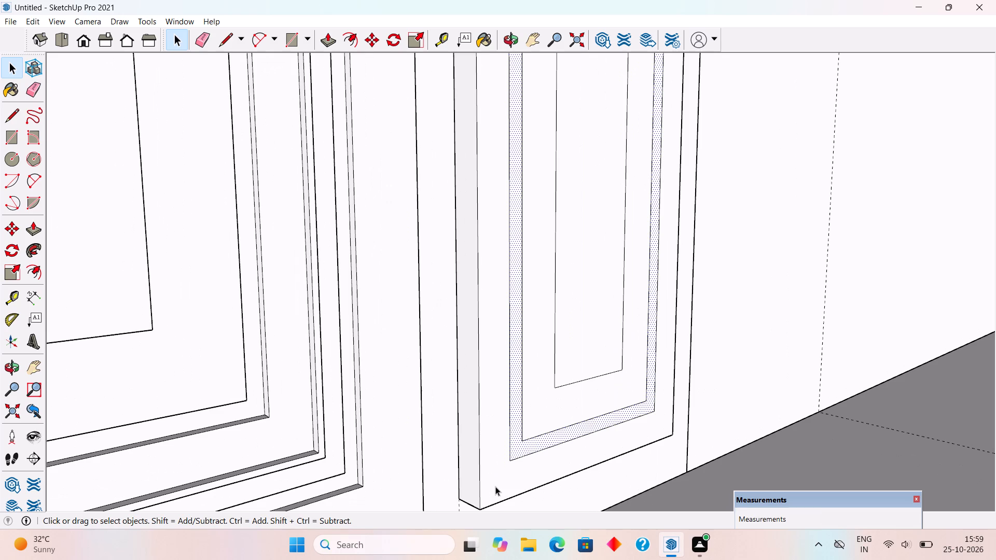
{"action": "key", "text": "p"}
{"action": "left_click", "coordinate": [520, 431]}
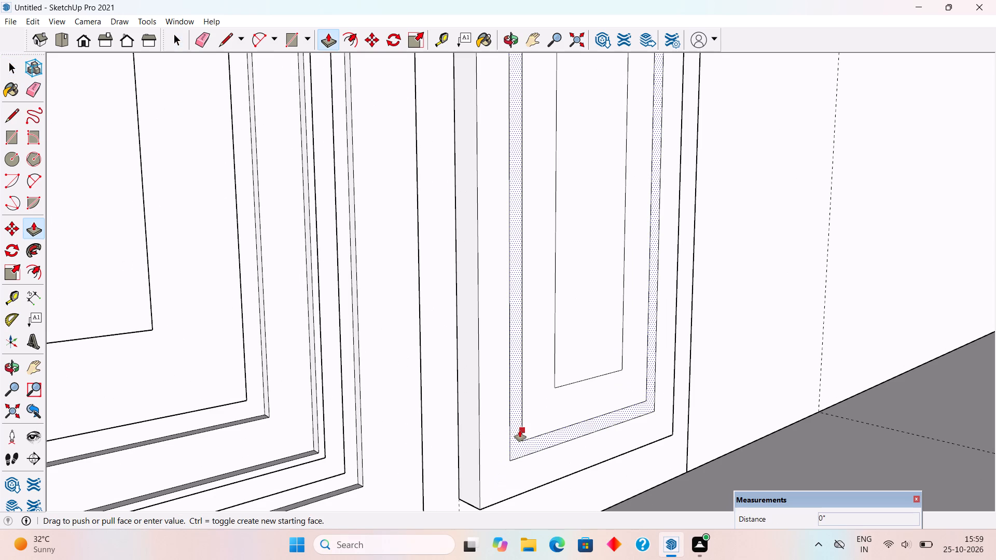
{"action": "type", "text": ".5\""}
{"action": "key", "text": "Return"}
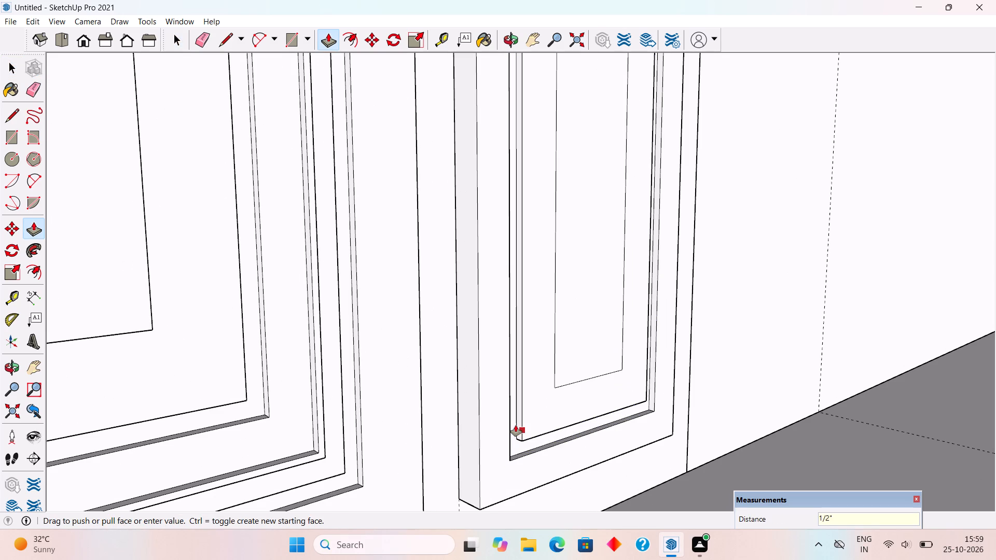
{"action": "key", "text": "space"}
Extrude the central rectangle of the narrow side panel outward by 0.5".
{"action": "left_click", "coordinate": [580, 310]}
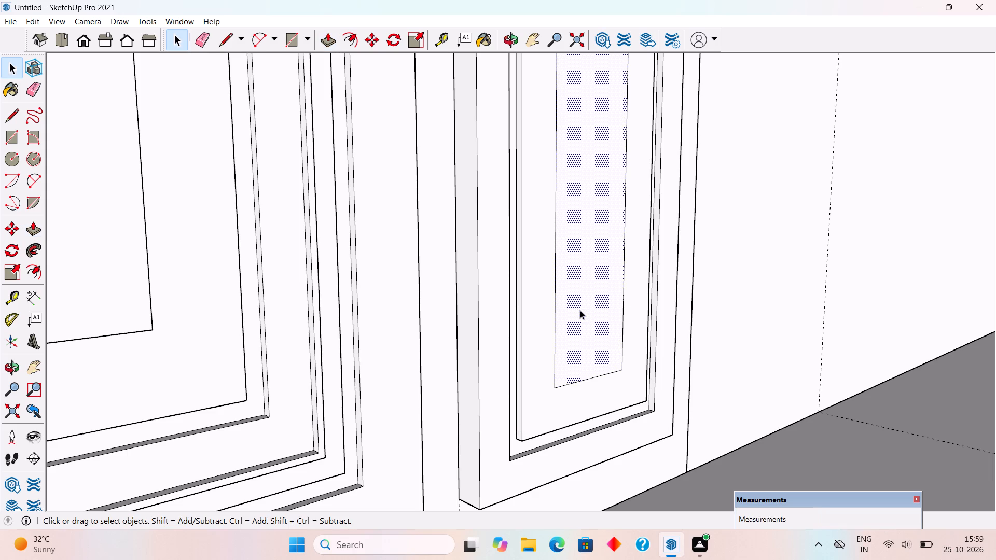
{"action": "key", "text": "p"}
{"action": "left_click", "coordinate": [580, 310]}
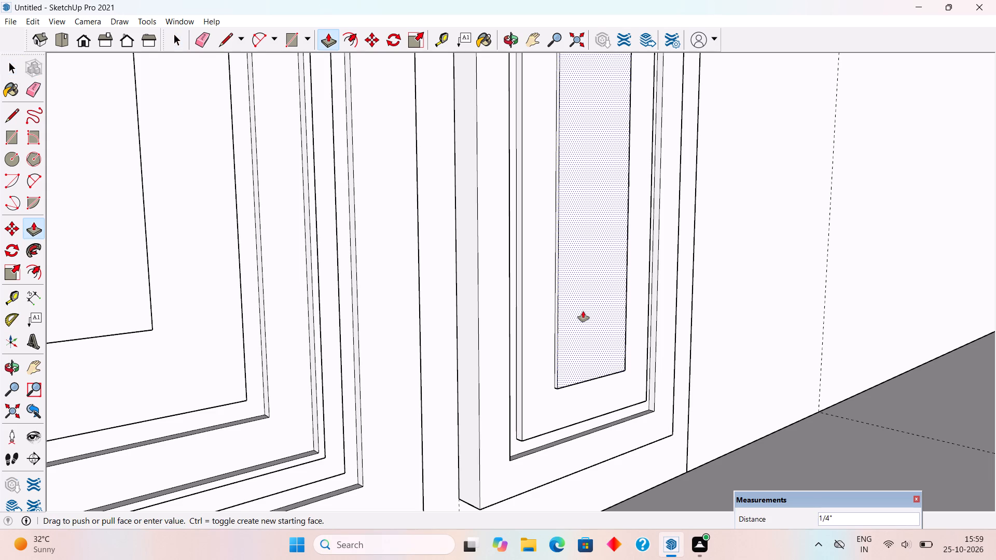
{"action": "type", "text": ".5\""}
{"action": "key", "text": "Return"}
{"action": "key", "text": "space"}
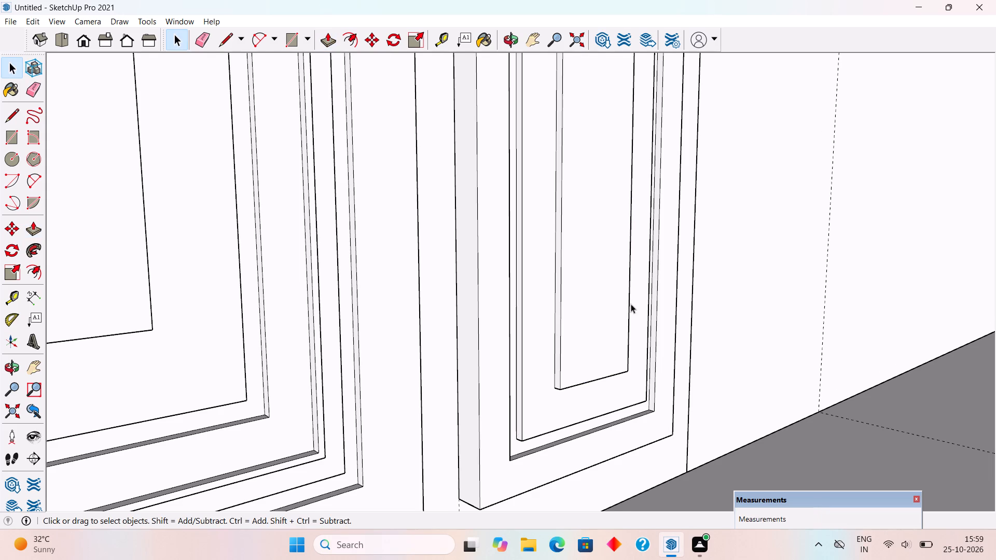
Make the large door panel with all its layered borders into a group.
{"action": "scroll", "coordinate": [631, 304], "scroll_direction": "down", "scroll_amount": 9}
{"action": "triple_click", "coordinate": [517, 382]}
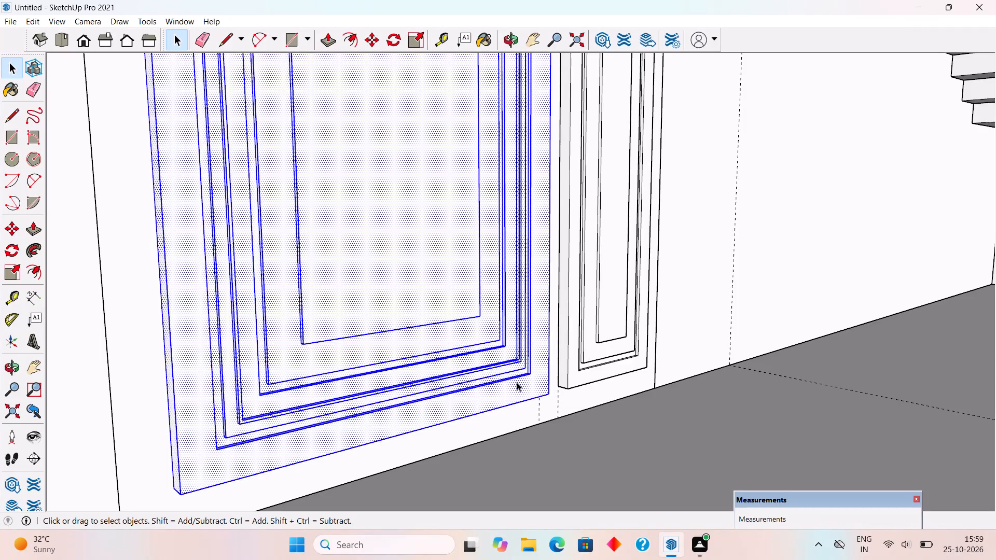
{"action": "right_click", "coordinate": [517, 382]}
{"action": "left_click", "coordinate": [546, 294]}
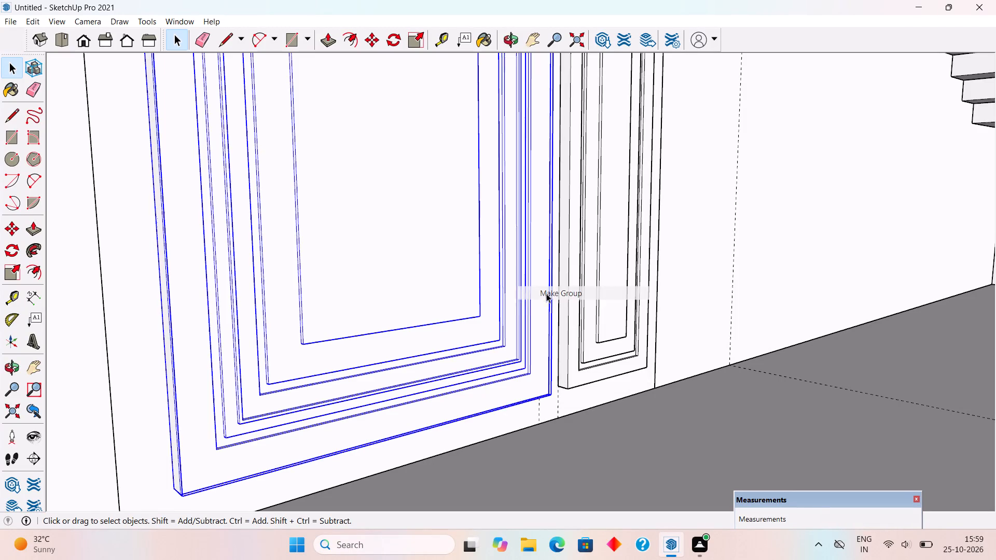
Make the narrow side panel with its border and central field into a group.
{"action": "triple_click", "coordinate": [571, 317]}
{"action": "right_click", "coordinate": [571, 317]}
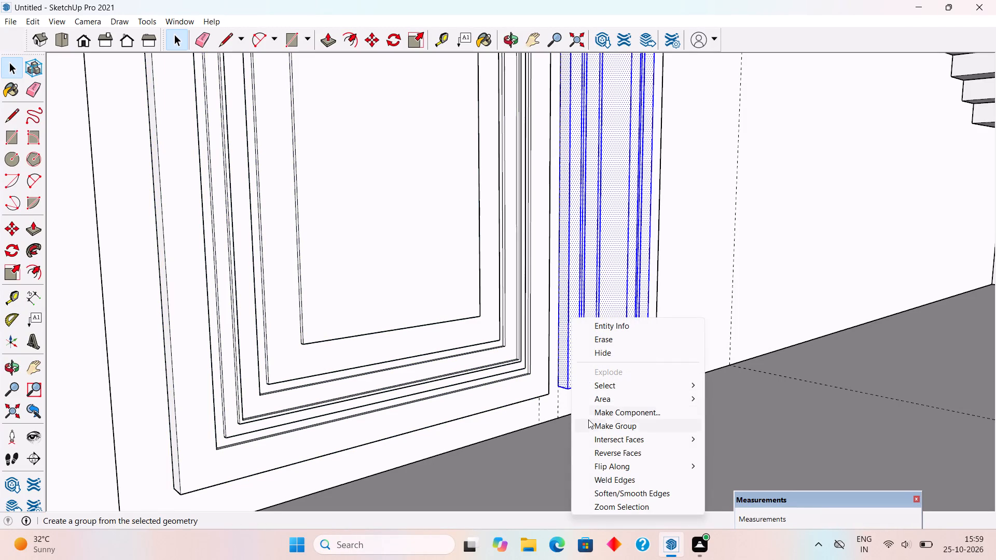
{"action": "left_click", "coordinate": [589, 422]}
Move the large door panel group back 2" so its front face is flush with the wall.
{"action": "scroll", "coordinate": [588, 419], "scroll_direction": "down", "scroll_amount": 6}
{"action": "middle_click_drag", "start_coordinate": [481, 419], "coordinate": [522, 398]}
{"action": "scroll", "coordinate": [434, 453], "scroll_direction": "up", "scroll_amount": 8}
{"action": "left_click", "coordinate": [423, 426]}
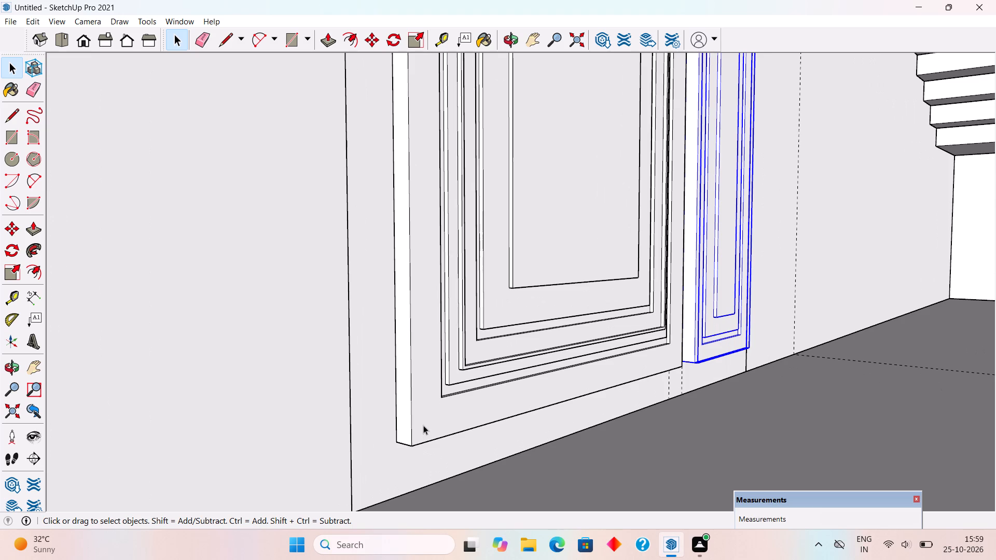
{"action": "key", "text": "m"}
{"action": "scroll", "coordinate": [411, 450], "scroll_direction": "up", "scroll_amount": 3}
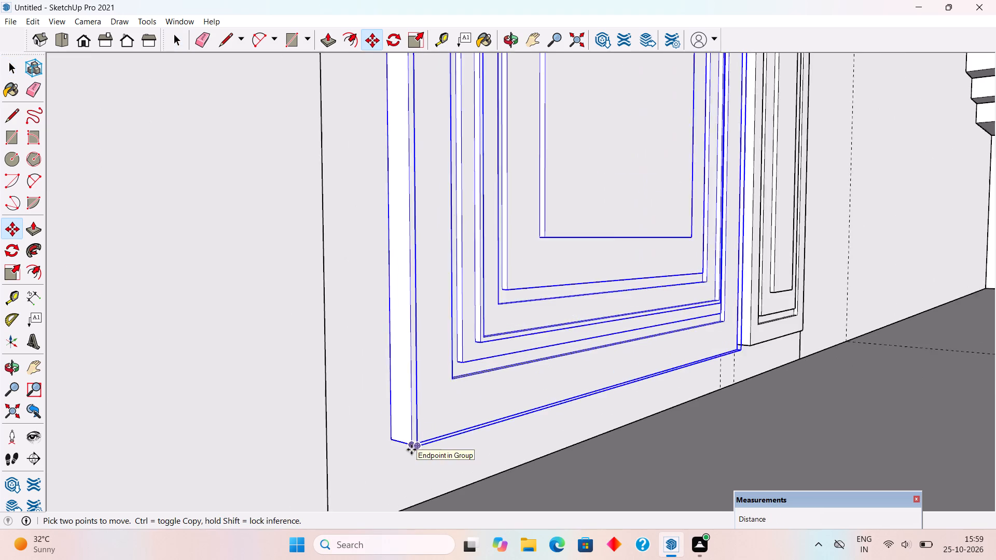
{"action": "scroll", "coordinate": [411, 450], "scroll_direction": "up", "scroll_amount": 13}
{"action": "middle_click_drag", "start_coordinate": [544, 454], "coordinate": [599, 486]}
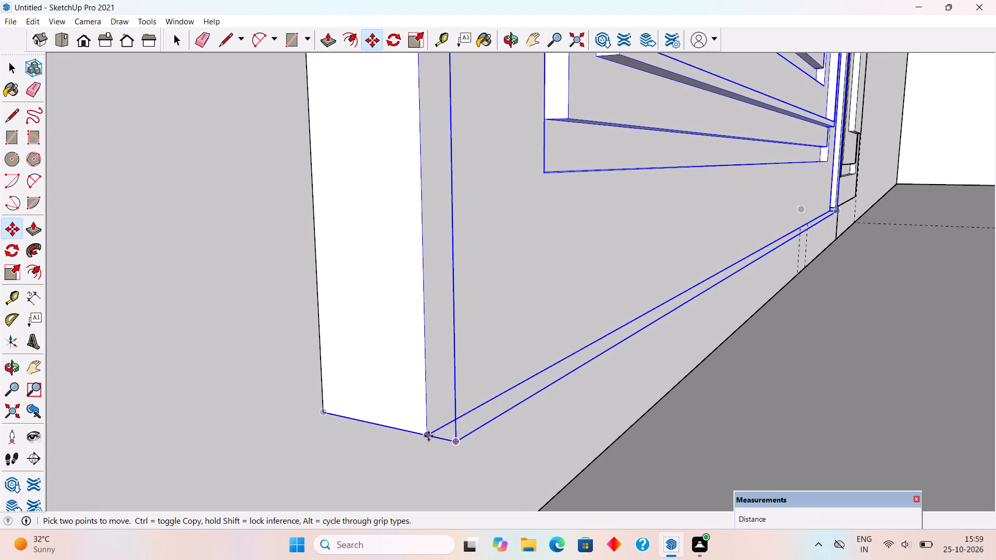
{"action": "left_click", "coordinate": [428, 436]}
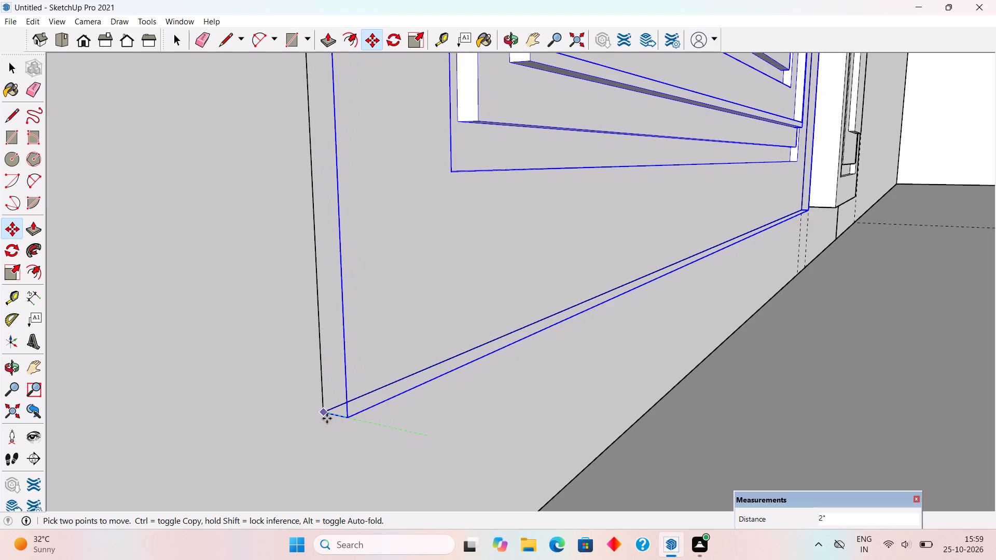
{"action": "left_click", "coordinate": [327, 418]}
Move the narrow side panel group back by its own thickness so its front face is flush with the wall.
{"action": "scroll", "coordinate": [271, 414], "scroll_direction": "down", "scroll_amount": 10}
{"action": "scroll", "coordinate": [224, 431], "scroll_direction": "down", "scroll_amount": 6}
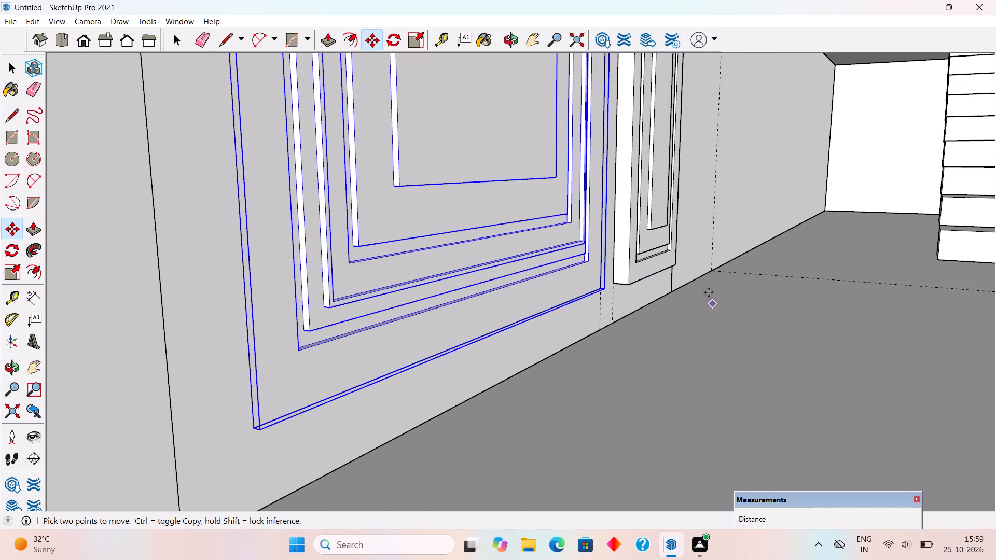
{"action": "scroll", "coordinate": [647, 268], "scroll_direction": "up", "scroll_amount": 4}
{"action": "key", "text": "space"}
{"action": "left_click", "coordinate": [634, 264]}
{"action": "scroll", "coordinate": [628, 312], "scroll_direction": "up", "scroll_amount": 10}
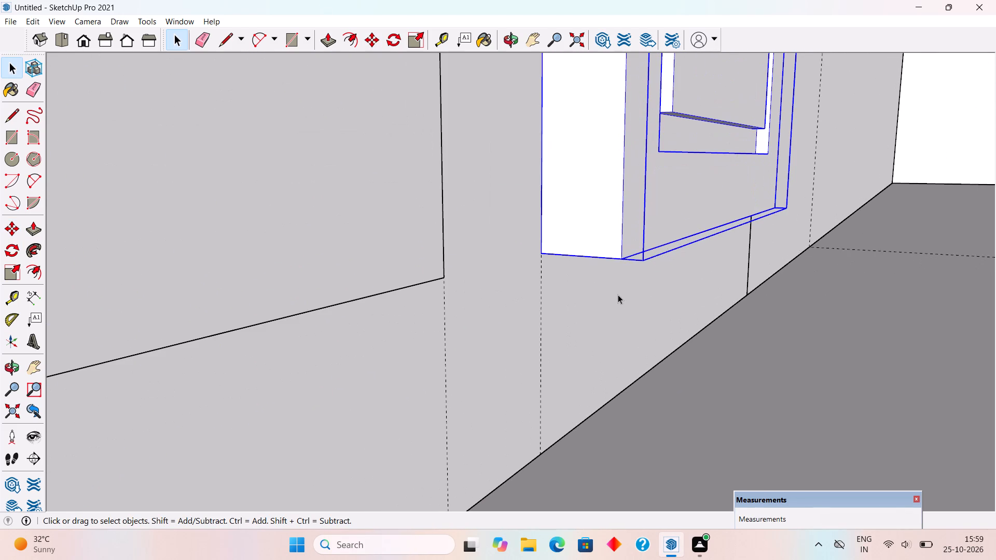
{"action": "key", "text": "m"}
{"action": "left_click", "coordinate": [619, 258]}
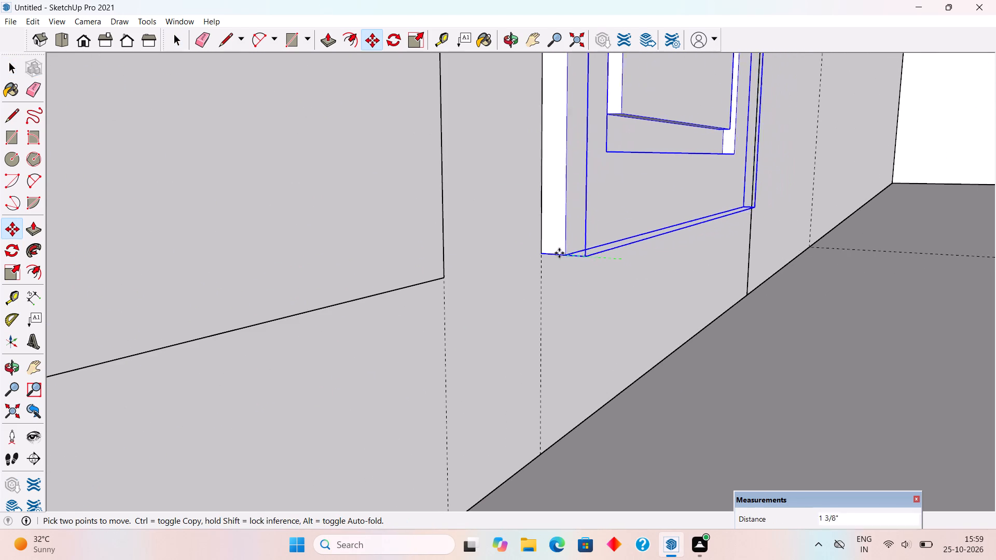
{"action": "left_click", "coordinate": [541, 254]}
{"action": "scroll", "coordinate": [546, 299], "scroll_direction": "down", "scroll_amount": 11}
{"action": "key", "text": "space"}
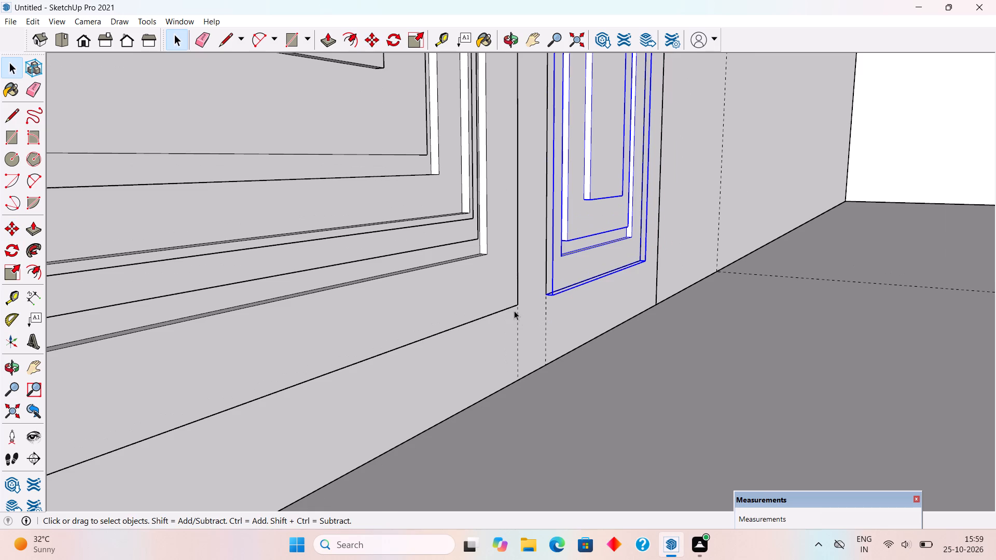
Move the large door panel group 3" deeper into its wall opening so it sits recessed behind the frame face.
{"action": "left_click", "coordinate": [505, 301]}
{"action": "scroll", "coordinate": [505, 301], "scroll_direction": "up", "scroll_amount": 4}
{"action": "middle_click_drag", "start_coordinate": [527, 321], "coordinate": [558, 356]}
{"action": "scroll", "coordinate": [561, 339], "scroll_direction": "up", "scroll_amount": 8}
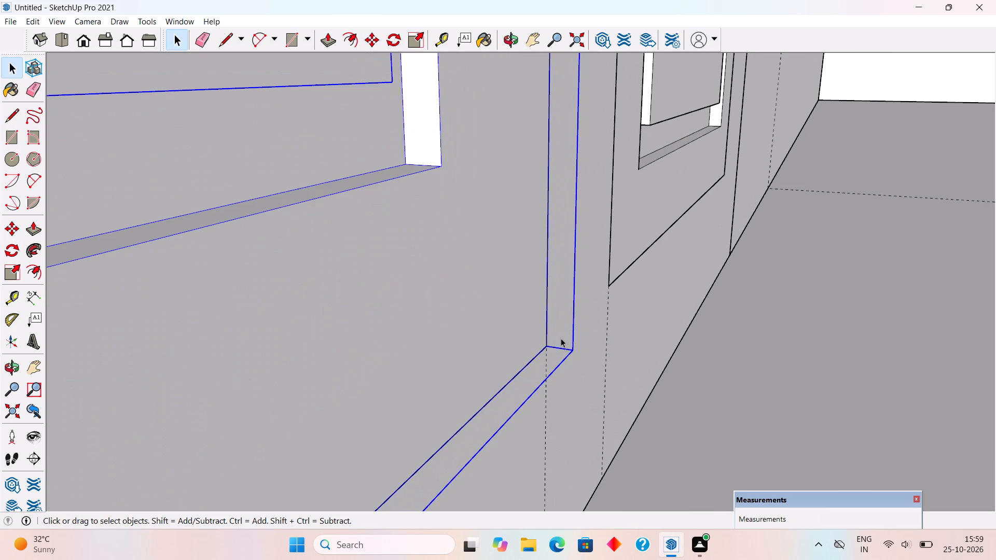
{"action": "key", "text": "m"}
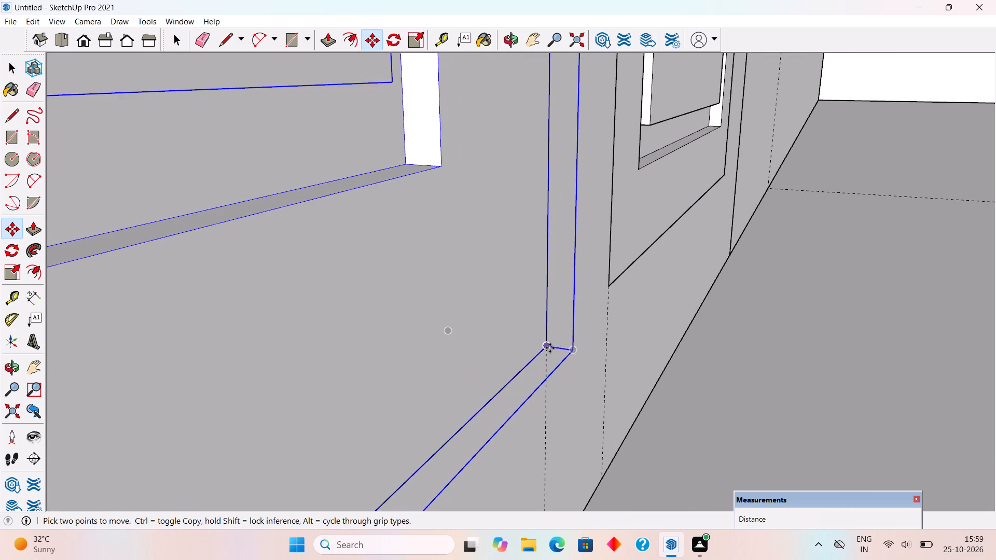
{"action": "left_click", "coordinate": [550, 348]}
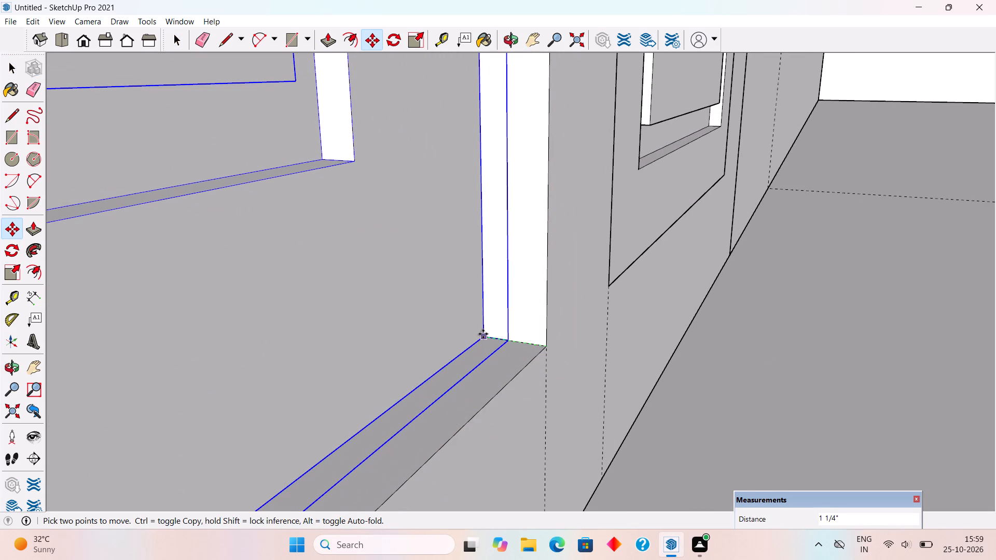
{"action": "type", "text": "3\""}
{"action": "key", "text": "Return"}
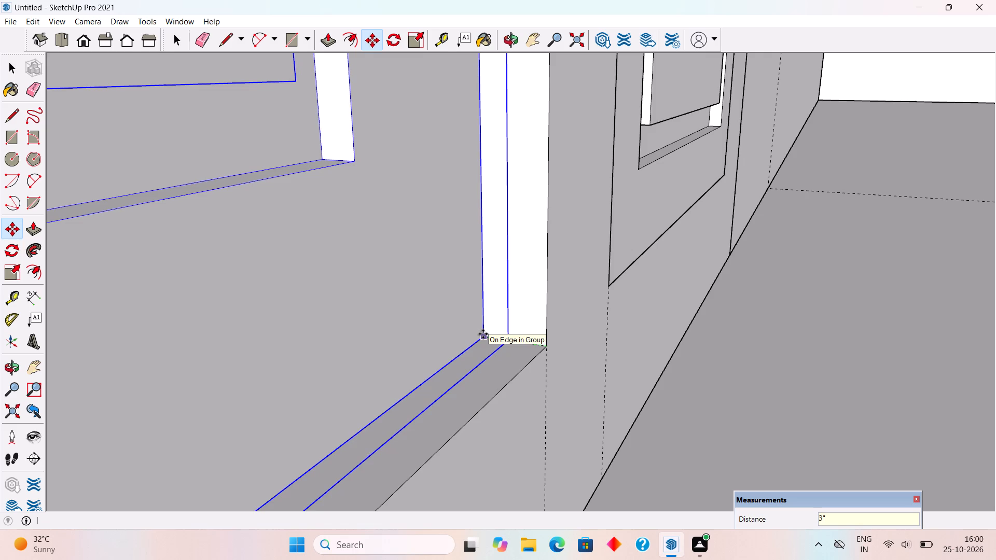
{"action": "key", "text": "space"}
Move the narrow side panel group 3" deeper into its wall opening to match the large door panel.
{"action": "scroll", "coordinate": [510, 367], "scroll_direction": "down", "scroll_amount": 9}
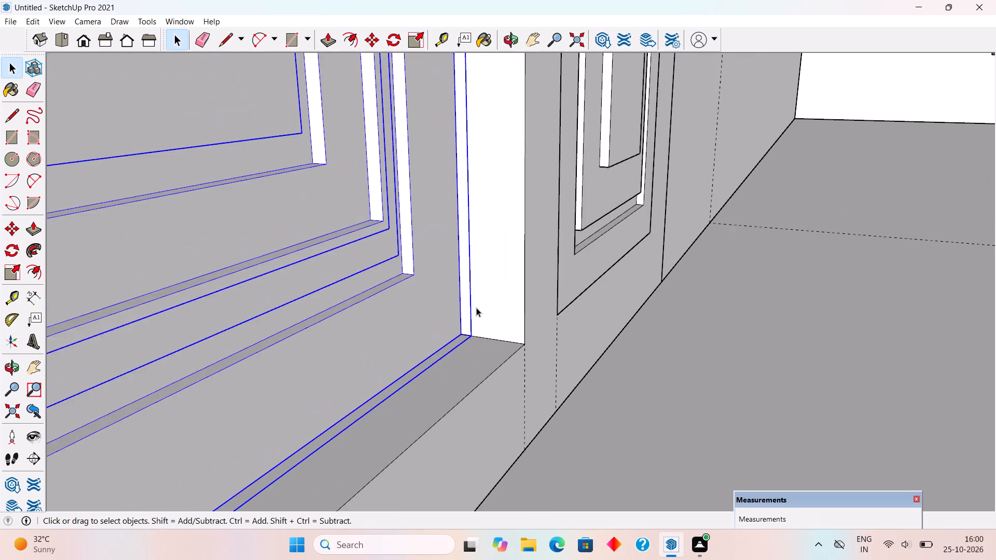
{"action": "scroll", "coordinate": [476, 307], "scroll_direction": "down", "scroll_amount": 18}
{"action": "middle_click_drag", "start_coordinate": [527, 316], "coordinate": [439, 331]}
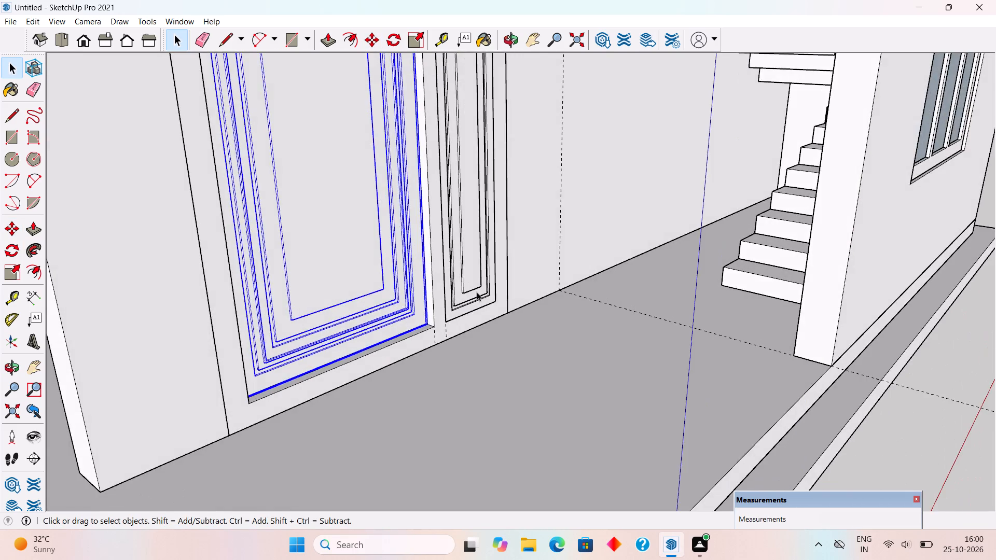
{"action": "scroll", "coordinate": [477, 292], "scroll_direction": "up", "scroll_amount": 12}
{"action": "left_click", "coordinate": [478, 319]}
{"action": "scroll", "coordinate": [477, 323], "scroll_direction": "up", "scroll_amount": 14}
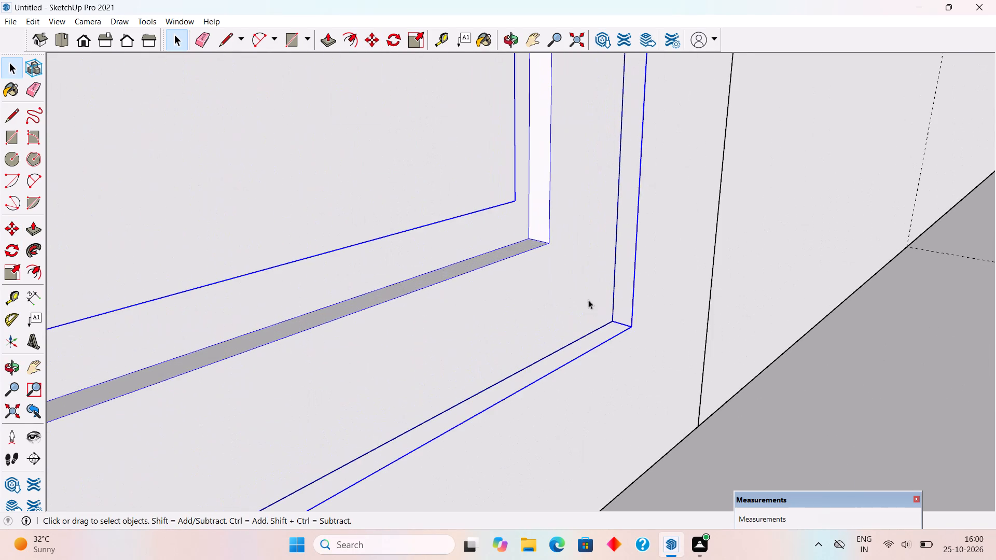
{"action": "key", "text": "m"}
{"action": "left_click", "coordinate": [612, 324]}
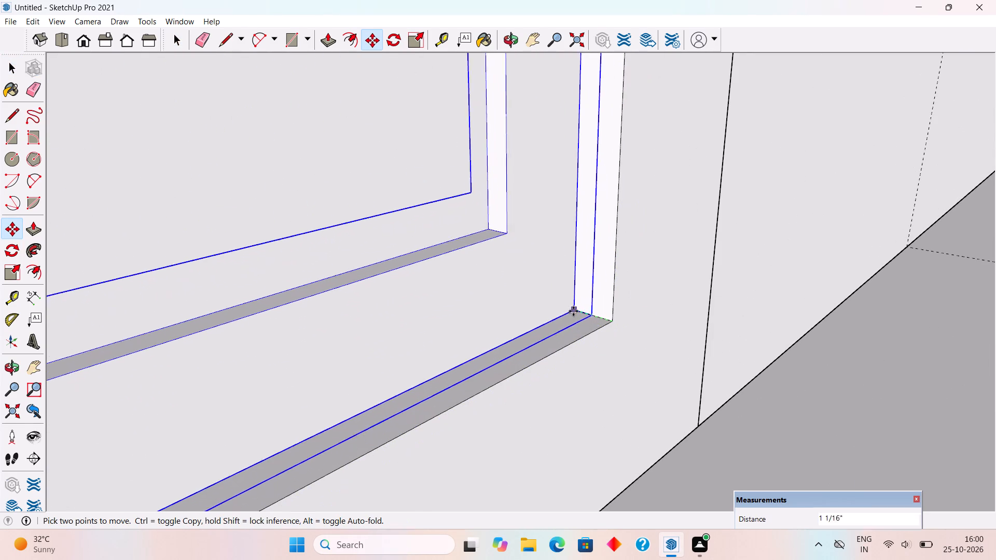
{"action": "key", "text": "3"}
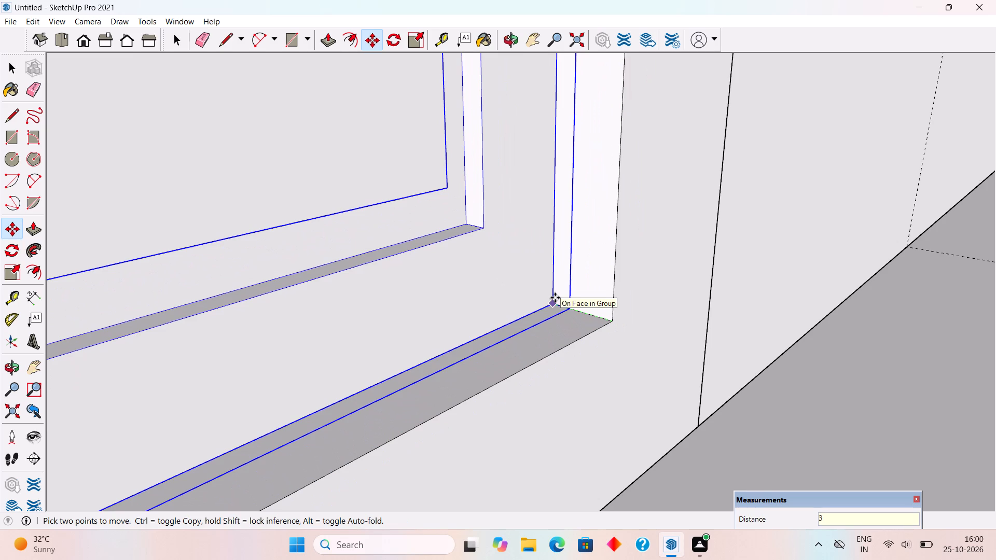
{"action": "key", "text": "shift+quotedbl"}
{"action": "key", "text": "Return"}
{"action": "key", "text": "space"}
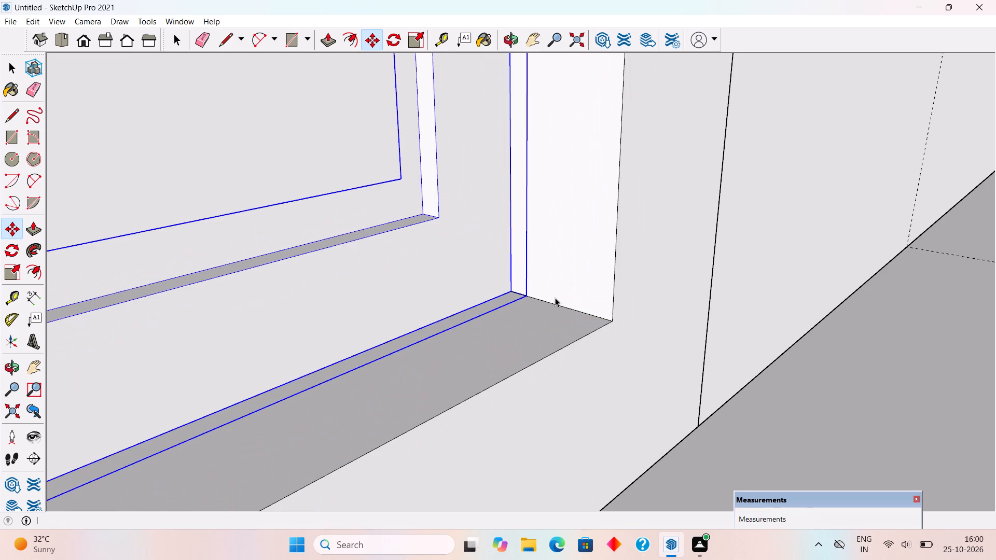
Examine the recessed entrance door panels from behind the wall and from the front of the house.
{"action": "scroll", "coordinate": [555, 298], "scroll_direction": "down", "scroll_amount": 20}
{"action": "scroll", "coordinate": [555, 298], "scroll_direction": "down", "scroll_amount": 11}
{"action": "middle_click_drag", "start_coordinate": [412, 347], "coordinate": [686, 351]}
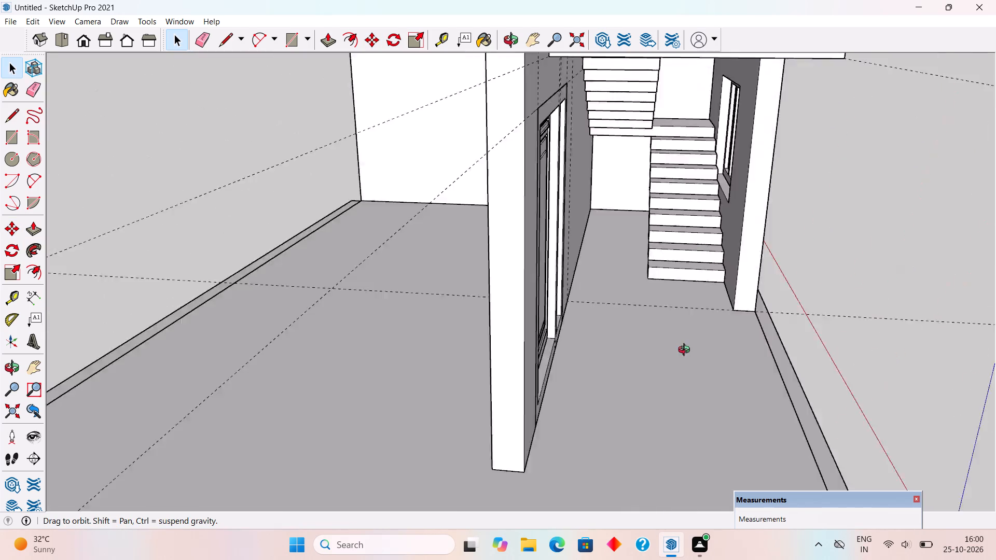
{"action": "middle_click_drag", "start_coordinate": [686, 351], "coordinate": [920, 315]}
{"action": "left_click", "coordinate": [916, 277]}
{"action": "middle_click_drag", "start_coordinate": [584, 316], "coordinate": [506, 454]}
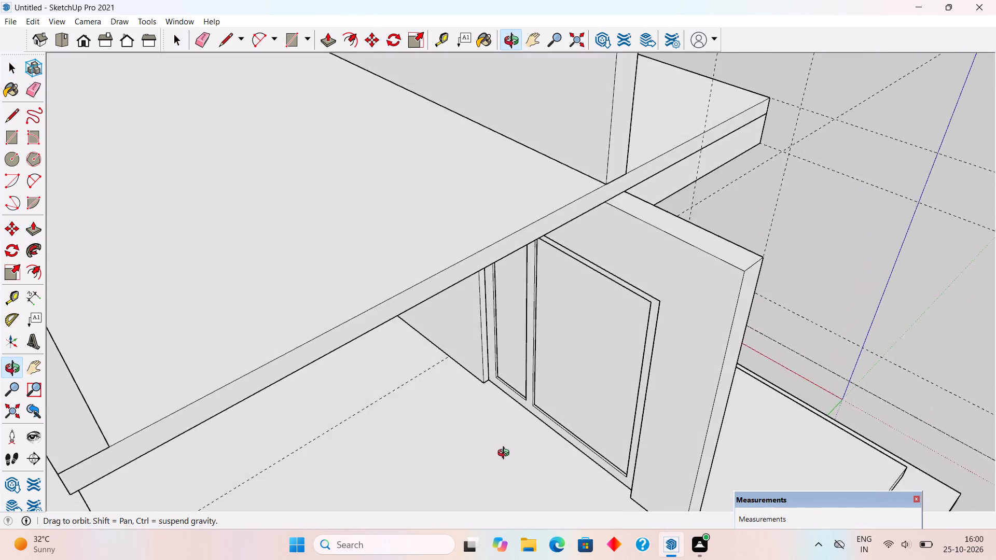
{"action": "middle_click_drag", "start_coordinate": [506, 454], "coordinate": [89, 325]}
{"action": "middle_click_drag", "start_coordinate": [470, 261], "coordinate": [317, 284]}
{"action": "scroll", "coordinate": [406, 277], "scroll_direction": "down", "scroll_amount": 1}
{"action": "scroll", "coordinate": [317, 284], "scroll_direction": "down", "scroll_amount": 5}
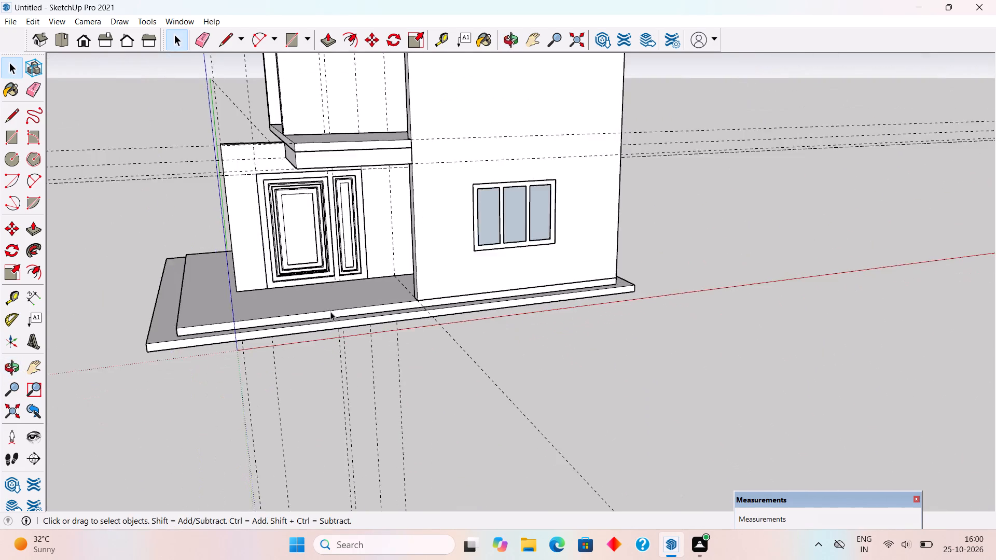
{"action": "middle_click_drag", "start_coordinate": [467, 321], "coordinate": [453, 258]}
{"action": "scroll", "coordinate": [370, 266], "scroll_direction": "up", "scroll_amount": 2}
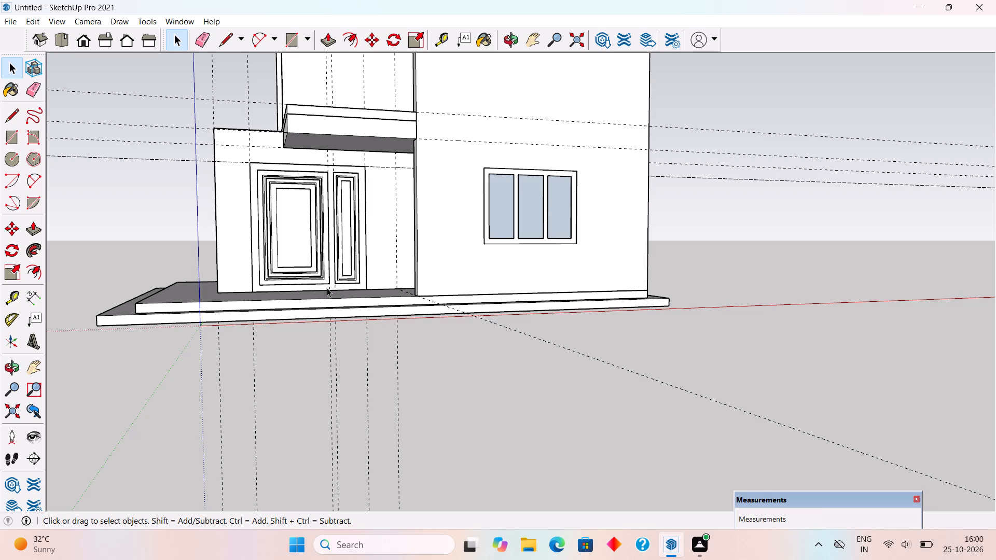
{"action": "scroll", "coordinate": [329, 292], "scroll_direction": "down", "scroll_amount": 5}
{"action": "scroll", "coordinate": [428, 310], "scroll_direction": "down", "scroll_amount": 8}
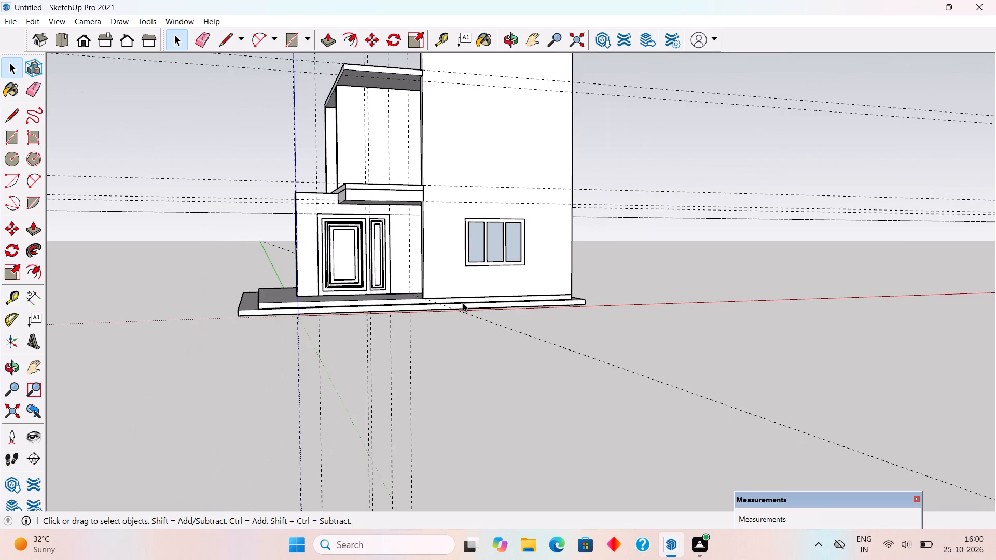
{"action": "scroll", "coordinate": [463, 303], "scroll_direction": "down", "scroll_amount": 2}
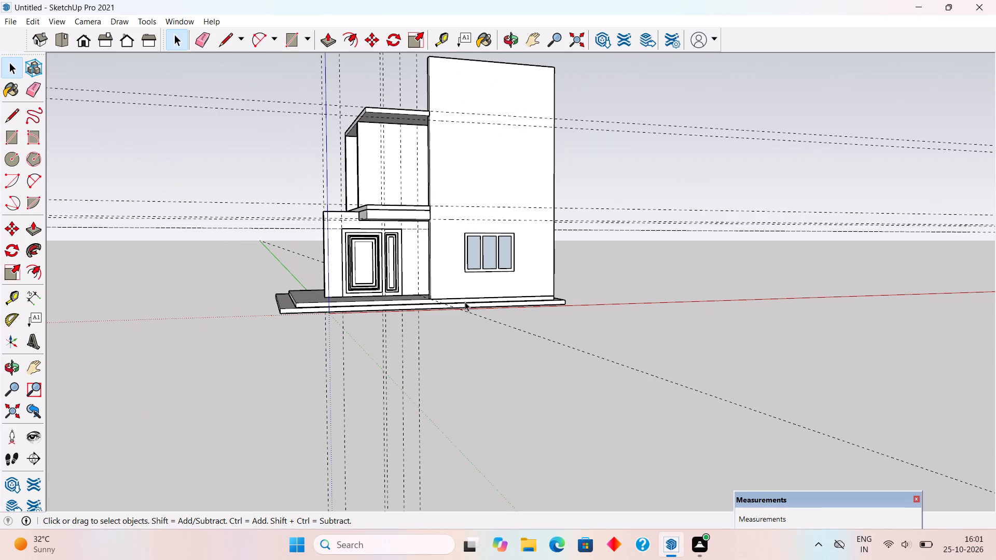
{"action": "scroll", "coordinate": [465, 302], "scroll_direction": "down", "scroll_amount": 1}
{"action": "scroll", "coordinate": [465, 302], "scroll_direction": "up", "scroll_amount": 2}
{"action": "middle_click_drag", "start_coordinate": [497, 341], "coordinate": [678, 385]}
{"action": "scroll", "coordinate": [673, 387], "scroll_direction": "up", "scroll_amount": 1}
{"action": "scroll", "coordinate": [365, 280], "scroll_direction": "up", "scroll_amount": 7}
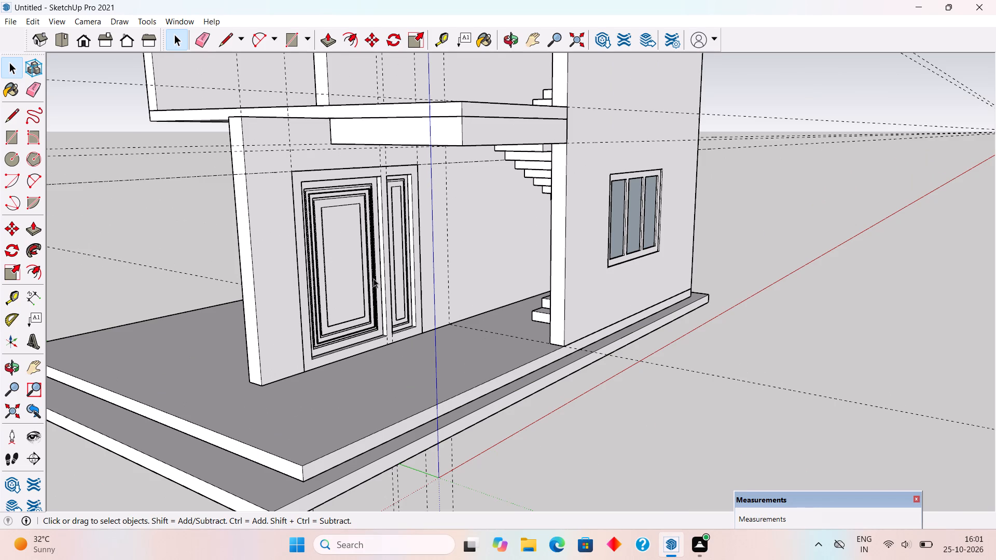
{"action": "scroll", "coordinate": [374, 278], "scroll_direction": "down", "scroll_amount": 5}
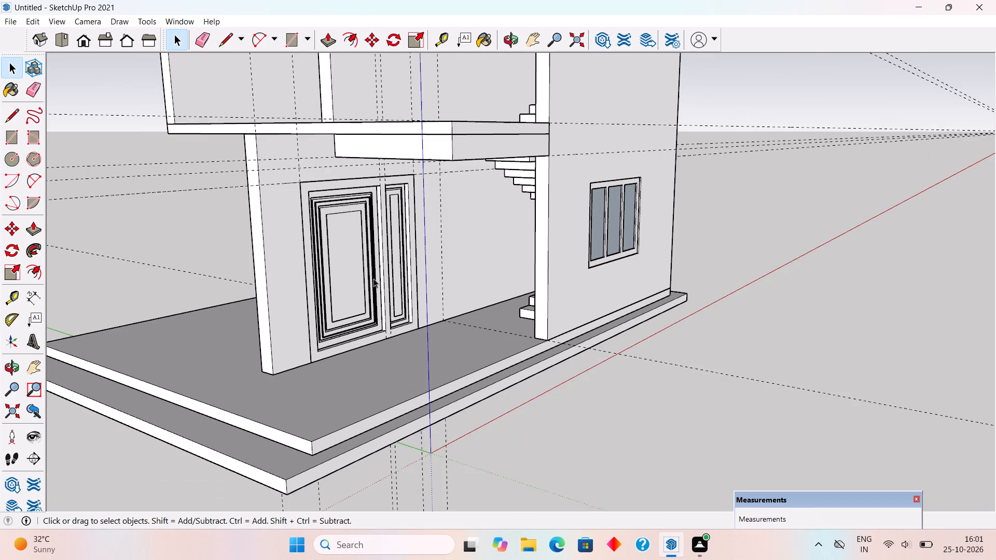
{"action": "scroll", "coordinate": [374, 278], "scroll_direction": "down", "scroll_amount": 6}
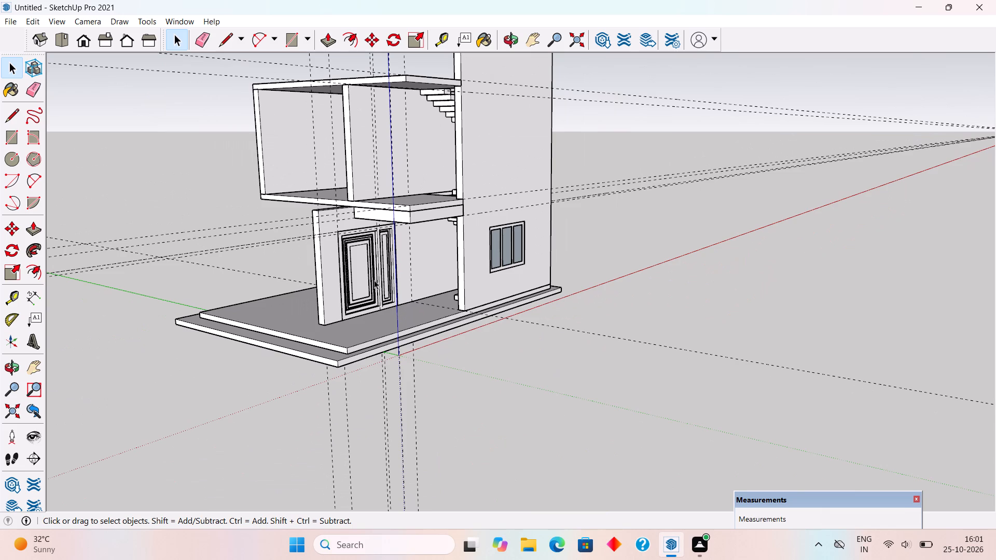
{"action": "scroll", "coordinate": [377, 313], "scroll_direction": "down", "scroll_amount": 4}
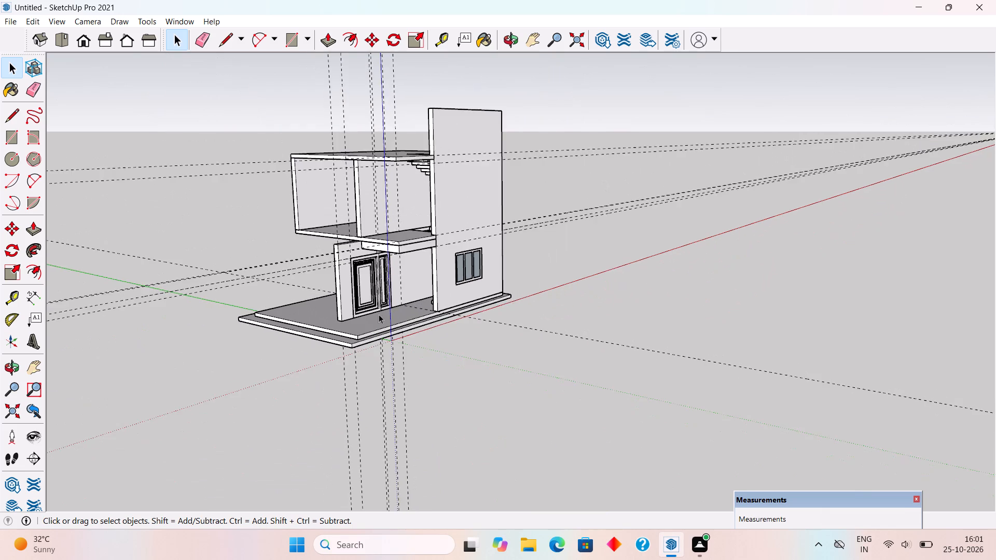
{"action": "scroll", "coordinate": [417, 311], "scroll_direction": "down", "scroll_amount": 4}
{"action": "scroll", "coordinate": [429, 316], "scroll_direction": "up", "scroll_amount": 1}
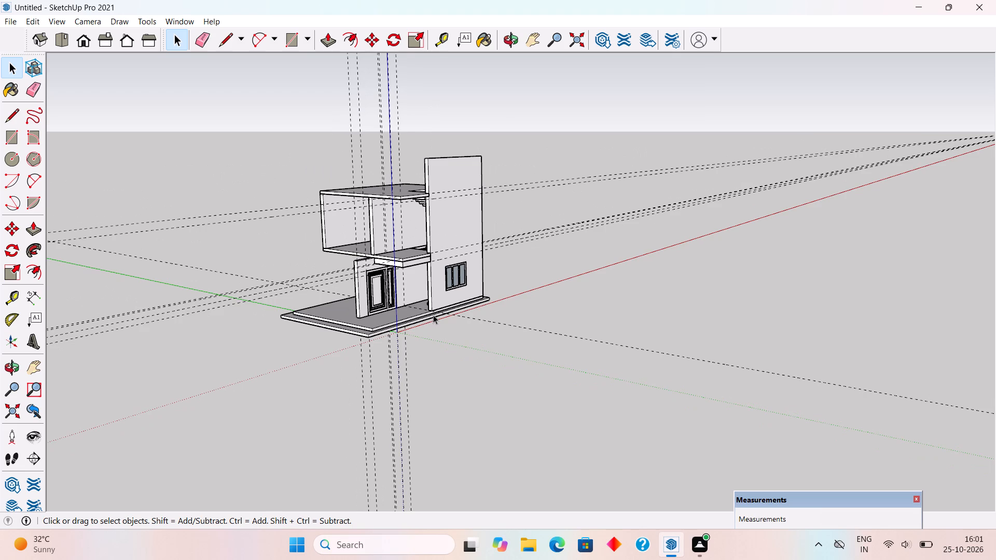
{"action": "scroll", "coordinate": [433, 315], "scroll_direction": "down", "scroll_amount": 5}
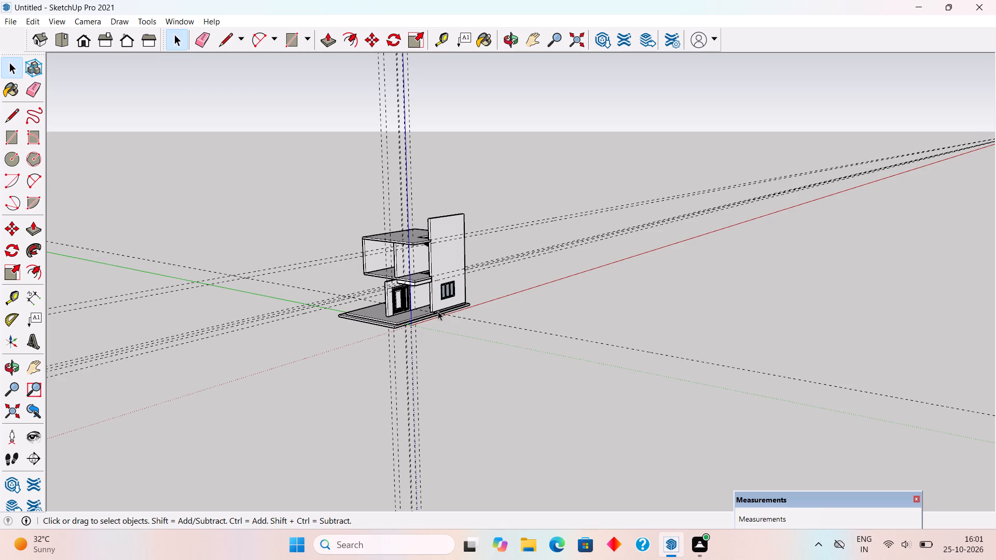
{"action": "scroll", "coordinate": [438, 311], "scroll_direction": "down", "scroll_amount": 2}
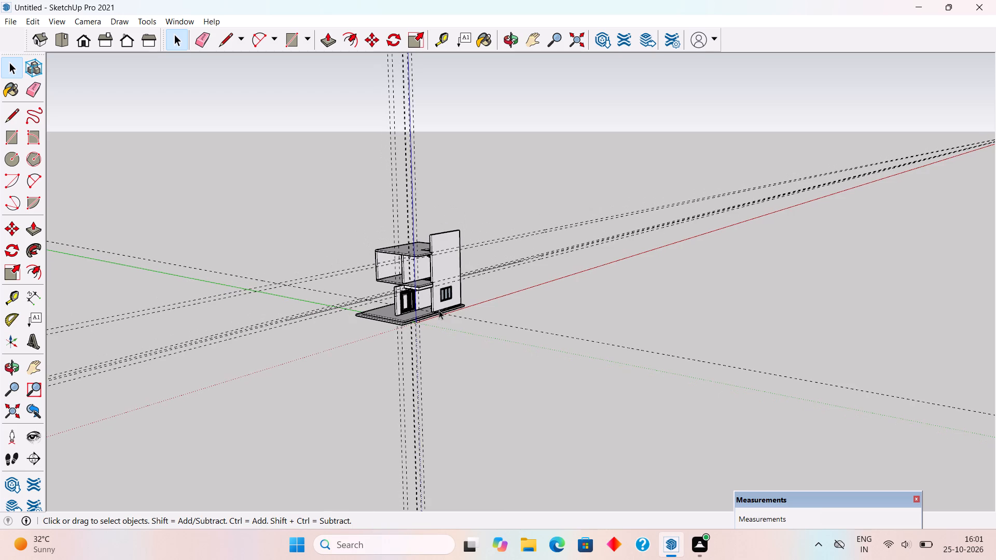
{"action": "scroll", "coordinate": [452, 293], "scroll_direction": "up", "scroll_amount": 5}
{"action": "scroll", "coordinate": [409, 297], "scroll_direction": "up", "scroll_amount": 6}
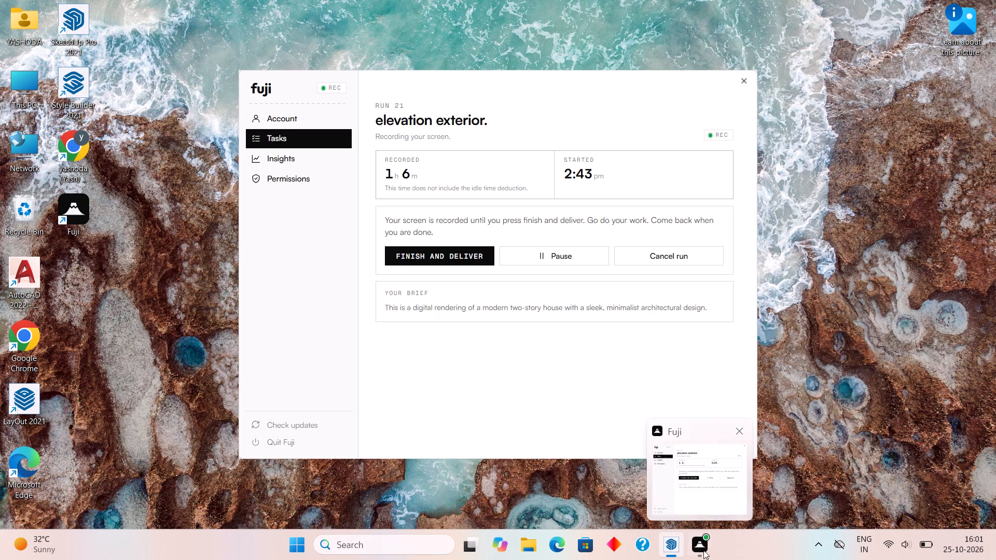
Inspect the entrance door's panels, reveals and bottom edge up close, and check how the door sits in the front elevation.
{"action": "scroll", "coordinate": [290, 309], "scroll_direction": "up", "scroll_amount": 7}
{"action": "middle_click_drag", "start_coordinate": [320, 312], "coordinate": [407, 279]}
{"action": "scroll", "coordinate": [407, 279], "scroll_direction": "up", "scroll_amount": 3}
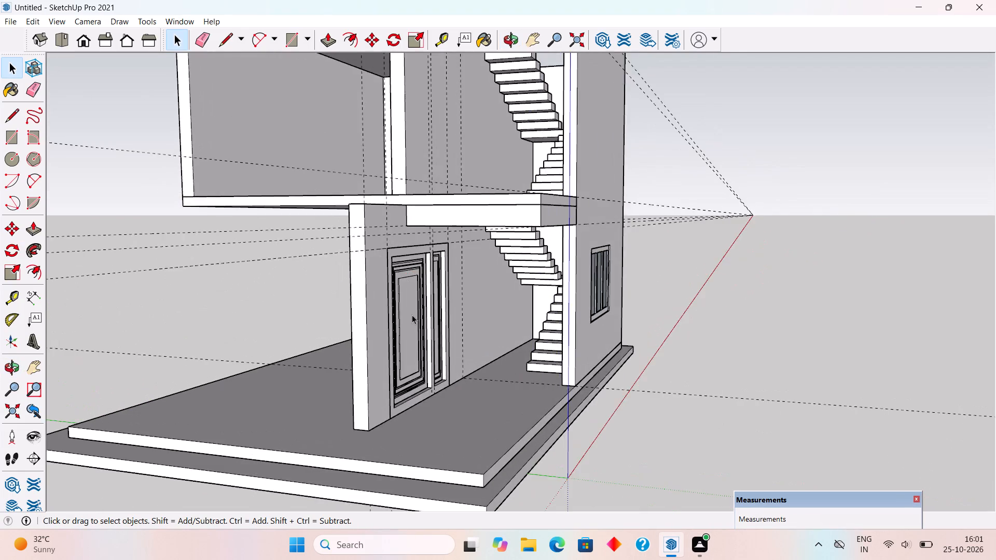
{"action": "scroll", "coordinate": [412, 315], "scroll_direction": "up", "scroll_amount": 5}
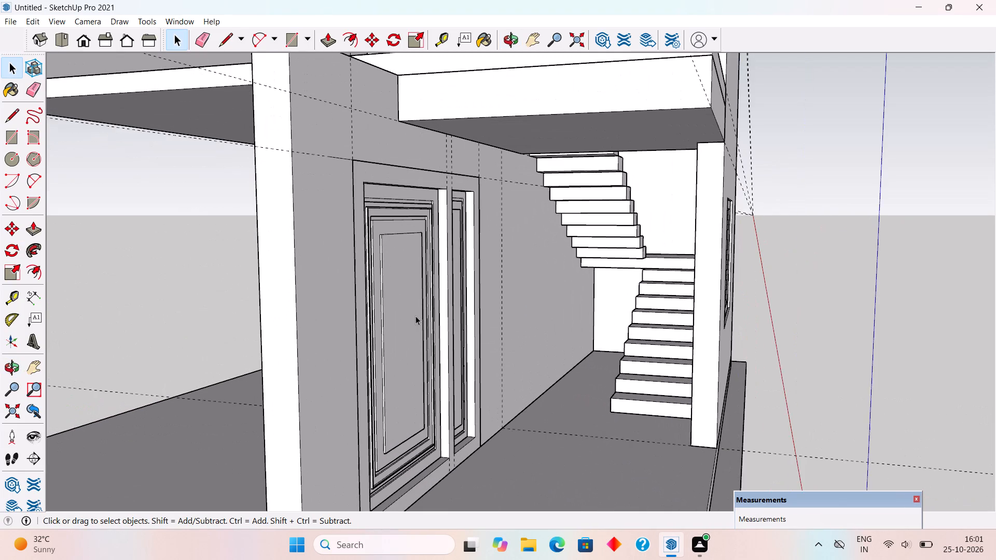
{"action": "middle_click_drag", "start_coordinate": [410, 322], "coordinate": [285, 344]}
{"action": "scroll", "coordinate": [338, 220], "scroll_direction": "down", "scroll_amount": 3}
{"action": "scroll", "coordinate": [253, 412], "scroll_direction": "up", "scroll_amount": 6}
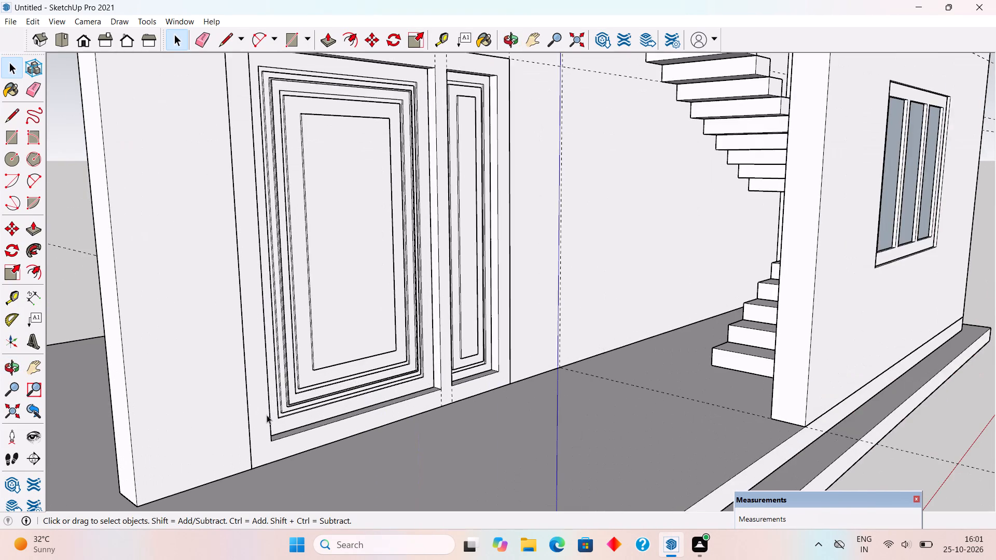
{"action": "scroll", "coordinate": [315, 433], "scroll_direction": "up", "scroll_amount": 4}
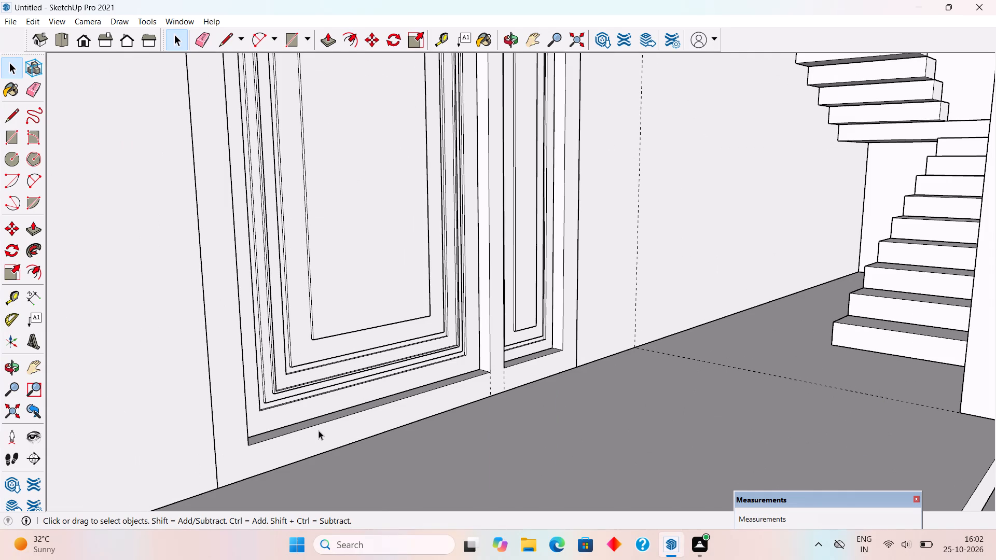
{"action": "scroll", "coordinate": [319, 422], "scroll_direction": "up", "scroll_amount": 4}
{"action": "scroll", "coordinate": [320, 420], "scroll_direction": "down", "scroll_amount": 13}
{"action": "middle_click_drag", "start_coordinate": [321, 422], "coordinate": [322, 442]}
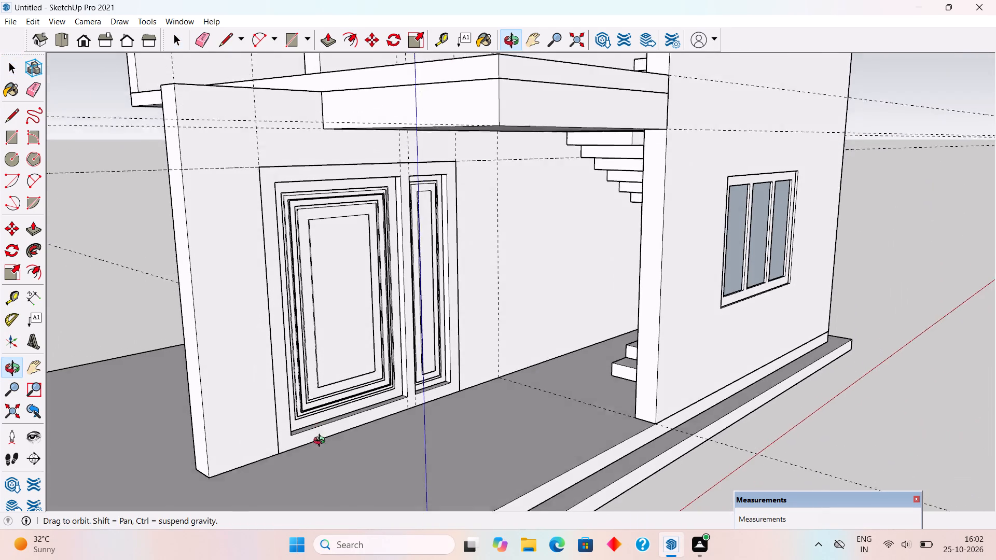
{"action": "middle_click_drag", "start_coordinate": [322, 442], "coordinate": [321, 447]}
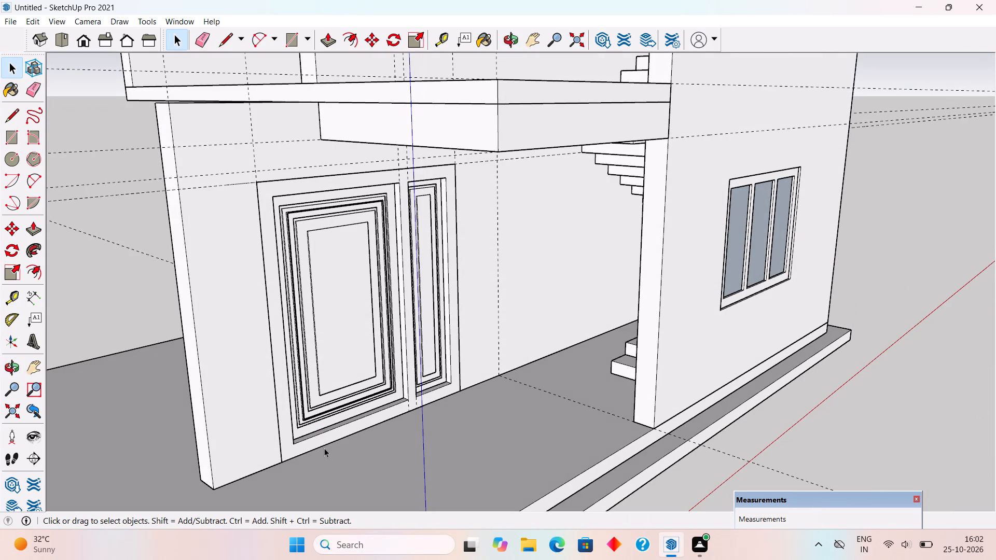
{"action": "scroll", "coordinate": [353, 395], "scroll_direction": "up", "scroll_amount": 3}
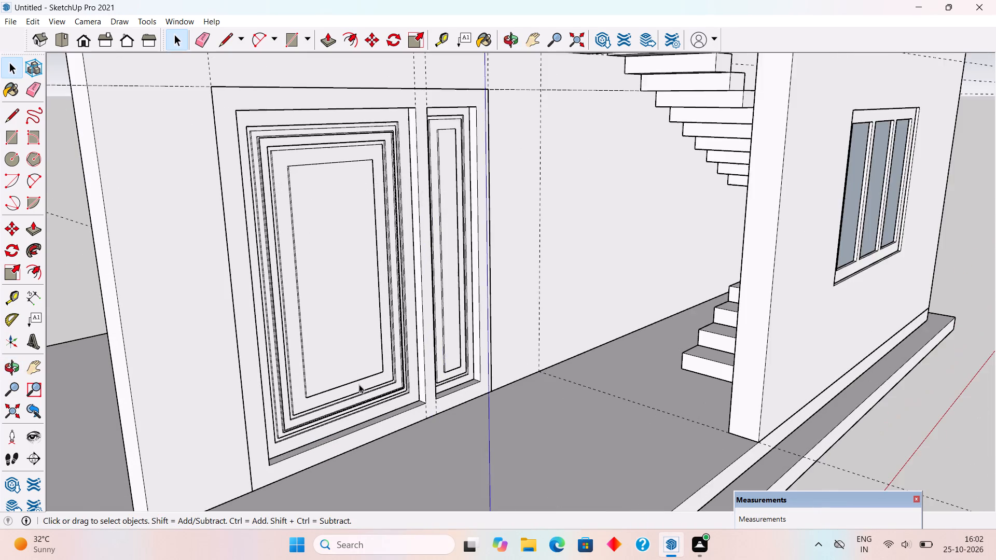
{"action": "middle_click_drag", "start_coordinate": [360, 384], "coordinate": [320, 372]}
{"action": "scroll", "coordinate": [326, 373], "scroll_direction": "down", "scroll_amount": 2}
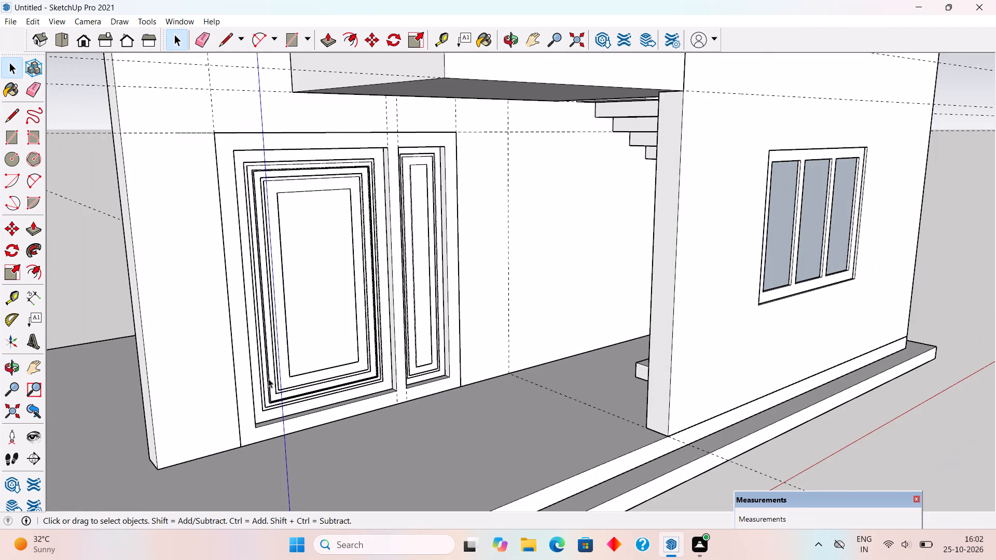
{"action": "middle_click_drag", "start_coordinate": [223, 370], "coordinate": [199, 377]}
{"action": "scroll", "coordinate": [199, 377], "scroll_direction": "down", "scroll_amount": 8}
{"action": "middle_click_drag", "start_coordinate": [283, 333], "coordinate": [206, 350]}
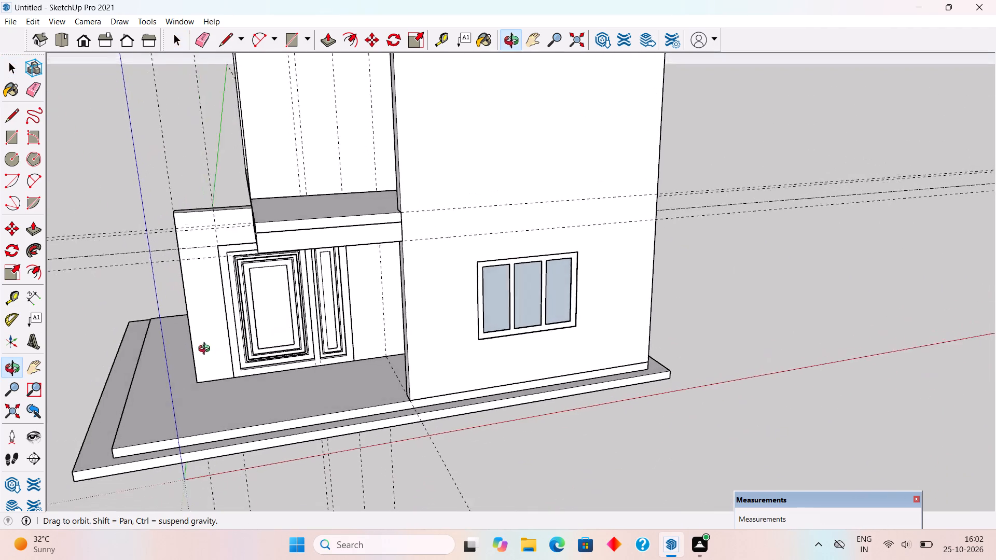
{"action": "middle_click_drag", "start_coordinate": [206, 350], "coordinate": [174, 337]}
{"action": "scroll", "coordinate": [183, 342], "scroll_direction": "down", "scroll_amount": 2}
{"action": "middle_click_drag", "start_coordinate": [404, 284], "coordinate": [759, 275]}
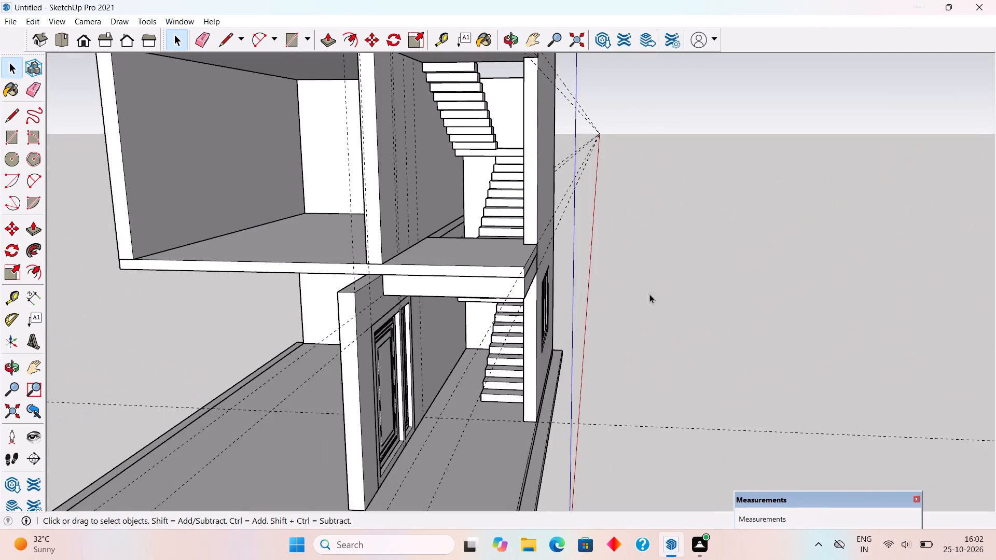
Pull the beam's end face above the entrance outward until it is flush with the ground-floor wall's end.
{"action": "scroll", "coordinate": [426, 281], "scroll_direction": "up", "scroll_amount": 2}
{"action": "double_click", "coordinate": [425, 288]}
{"action": "left_click", "coordinate": [425, 288]}
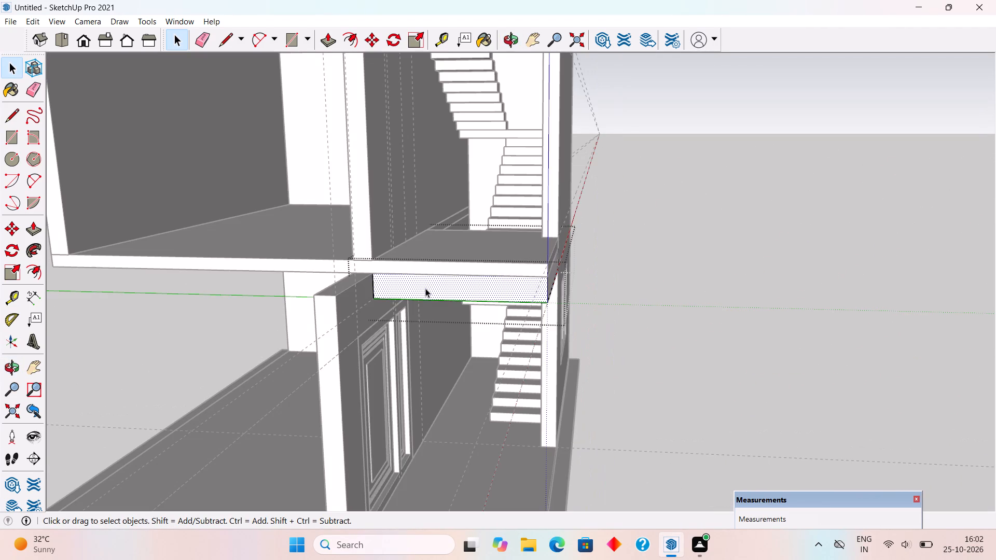
{"action": "key", "text": "p"}
{"action": "left_click", "coordinate": [425, 288]}
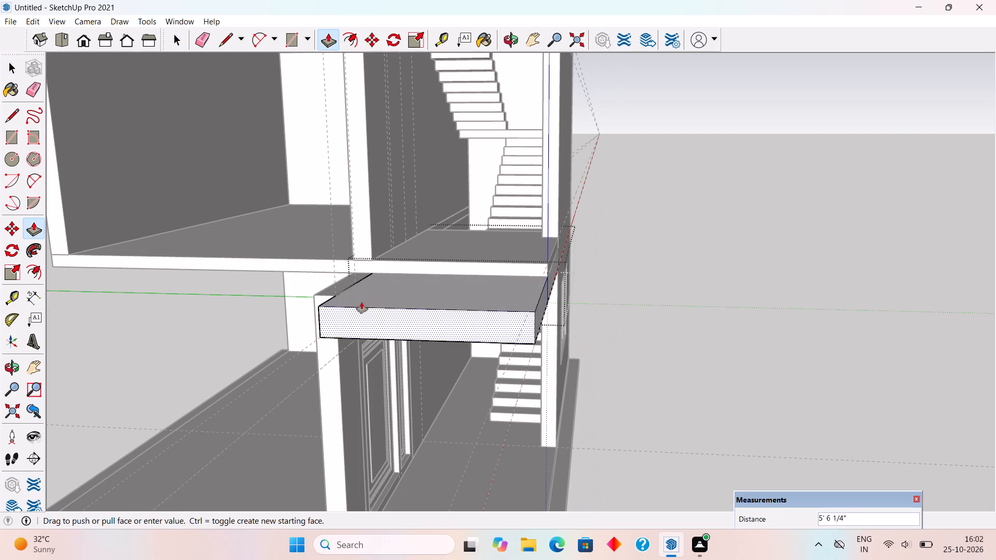
{"action": "left_click", "coordinate": [333, 304]}
{"action": "key", "text": "space"}
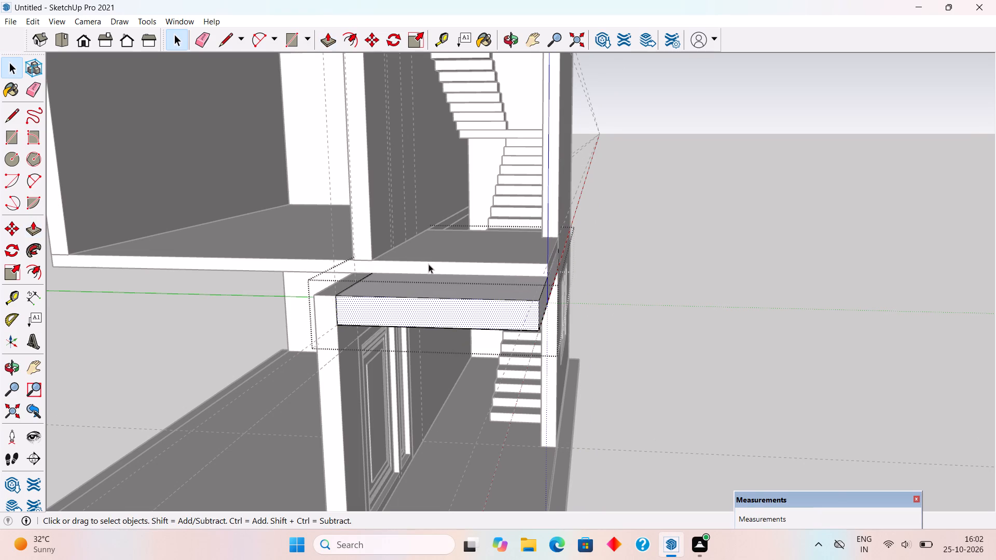
Extend the first-floor slab's side edge outward until it is flush with the lengthened beam below it.
{"action": "triple_click", "coordinate": [428, 264]}
{"action": "key", "text": "p"}
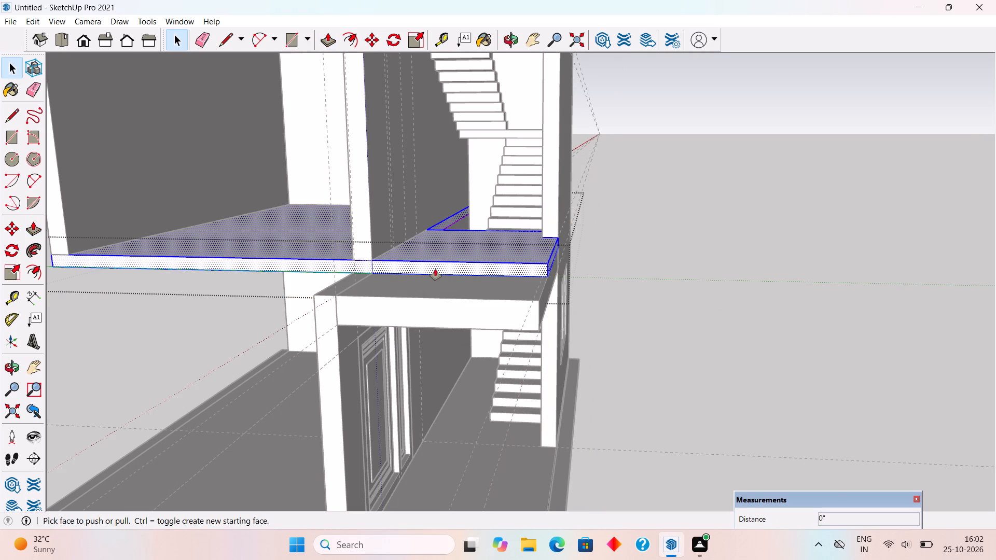
{"action": "left_click", "coordinate": [435, 269]}
{"action": "left_click", "coordinate": [406, 301]}
{"action": "key", "text": "space"}
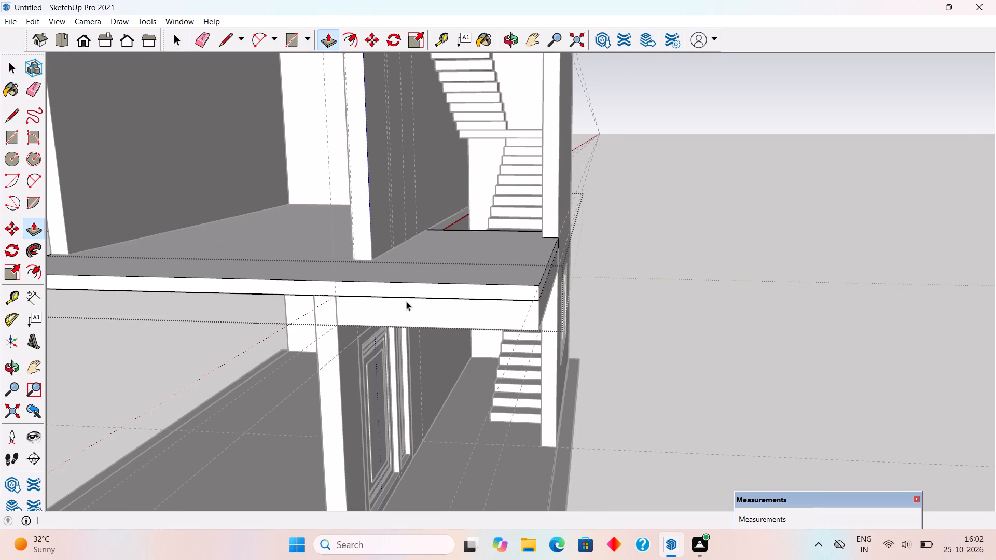
Extend the upper-floor wall above the entrance wall outward to the edge of the lengthened floor slab.
{"action": "triple_click", "coordinate": [357, 244]}
{"action": "key", "text": "p"}
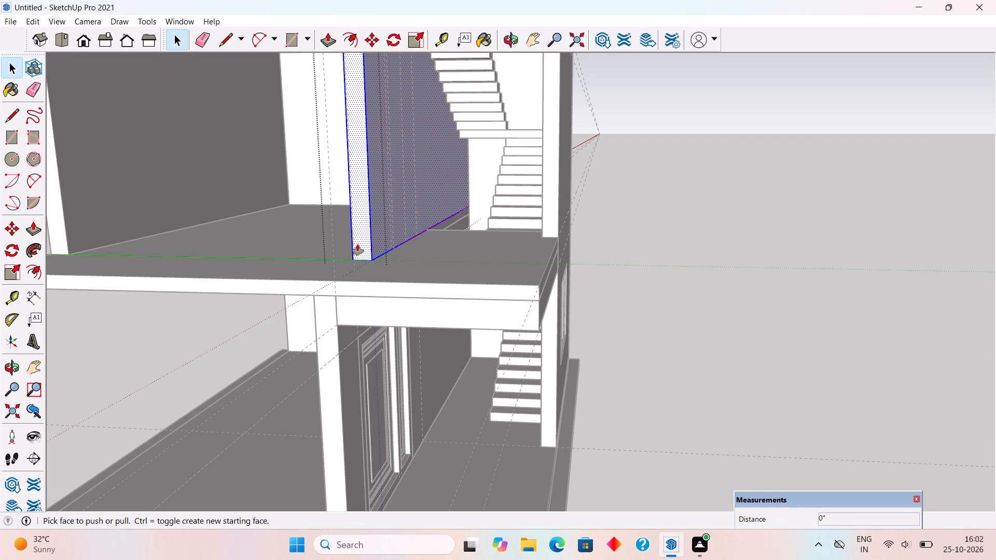
{"action": "left_click", "coordinate": [357, 244]}
{"action": "left_click", "coordinate": [371, 284]}
{"action": "key", "text": "space"}
Examine the extended beam, slab and upper wall from the open side and the front of the house.
{"action": "scroll", "coordinate": [371, 284], "scroll_direction": "down", "scroll_amount": 3}
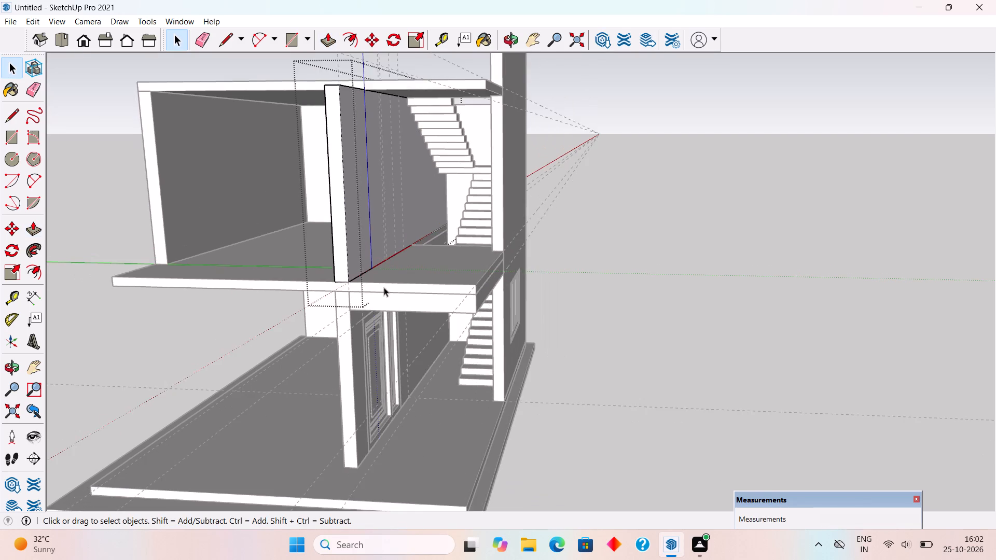
{"action": "scroll", "coordinate": [384, 287], "scroll_direction": "down", "scroll_amount": 4}
{"action": "left_click", "coordinate": [575, 296]}
{"action": "scroll", "coordinate": [560, 284], "scroll_direction": "down", "scroll_amount": 1}
{"action": "scroll", "coordinate": [448, 371], "scroll_direction": "down", "scroll_amount": 4}
{"action": "middle_click_drag", "start_coordinate": [514, 315], "coordinate": [485, 328]}
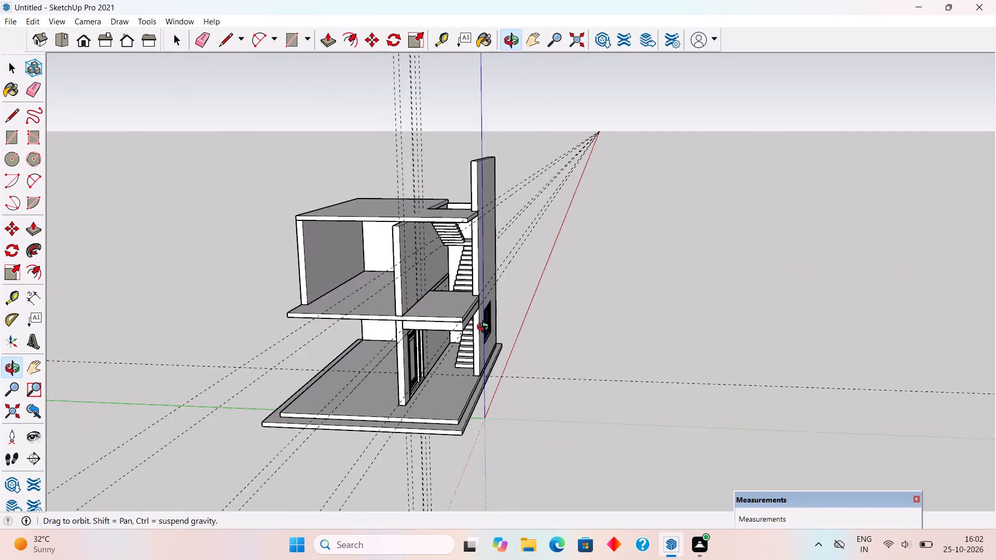
{"action": "middle_click_drag", "start_coordinate": [485, 328], "coordinate": [273, 325]}
{"action": "middle_click_drag", "start_coordinate": [614, 332], "coordinate": [445, 309]}
{"action": "scroll", "coordinate": [423, 295], "scroll_direction": "up", "scroll_amount": 7}
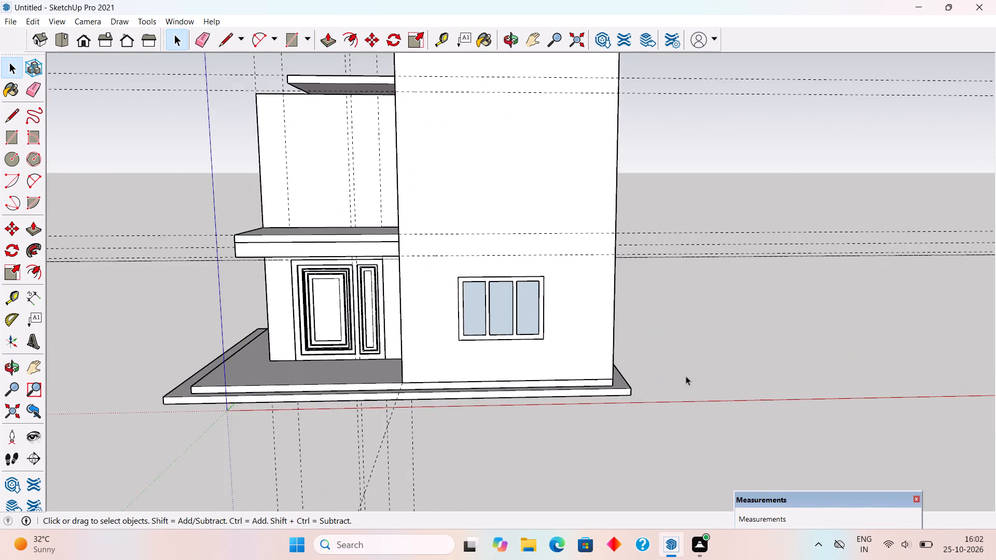
{"action": "middle_click_drag", "start_coordinate": [687, 376], "coordinate": [730, 316]}
{"action": "scroll", "coordinate": [730, 316], "scroll_direction": "down", "scroll_amount": 3}
{"action": "middle_click_drag", "start_coordinate": [604, 325], "coordinate": [688, 379]}
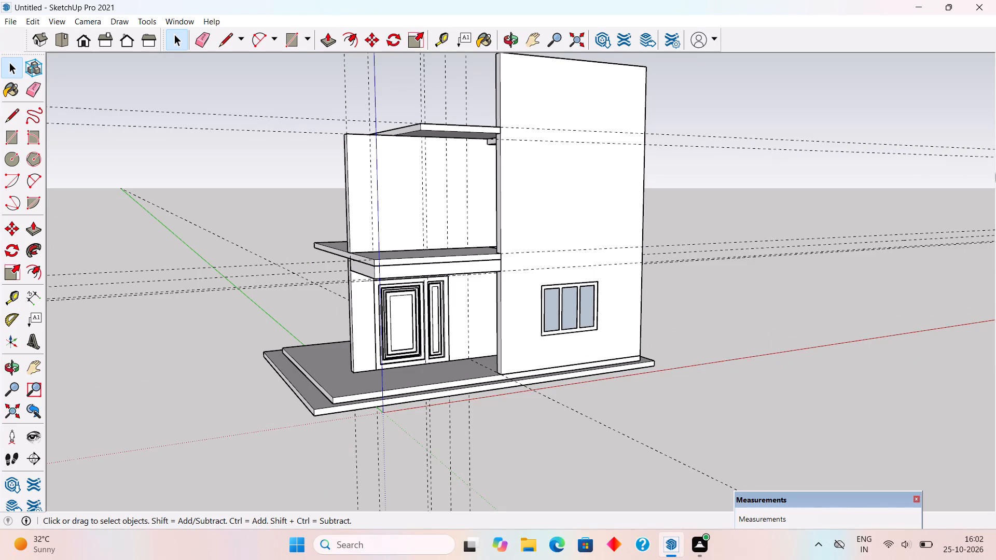
{"action": "middle_click_drag", "start_coordinate": [615, 358], "coordinate": [466, 362]}
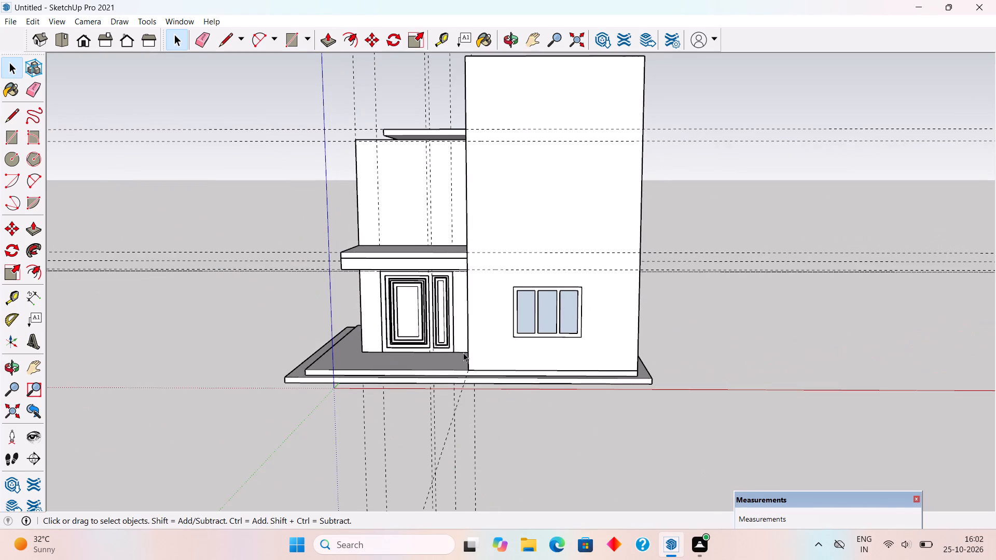
Extend the roof slab 4' outward on the open side to match the lengthened upper-floor wall.
{"action": "scroll", "coordinate": [463, 353], "scroll_direction": "up", "scroll_amount": 2}
{"action": "middle_click_drag", "start_coordinate": [476, 370], "coordinate": [793, 441]}
{"action": "middle_click_drag", "start_coordinate": [458, 251], "coordinate": [542, 338]}
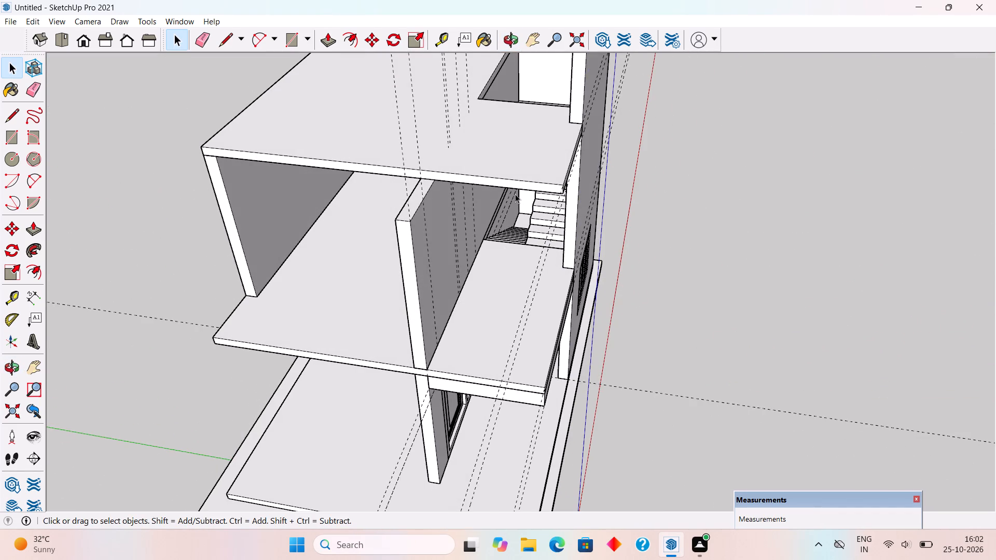
{"action": "triple_click", "coordinate": [511, 186]}
{"action": "key", "text": "p"}
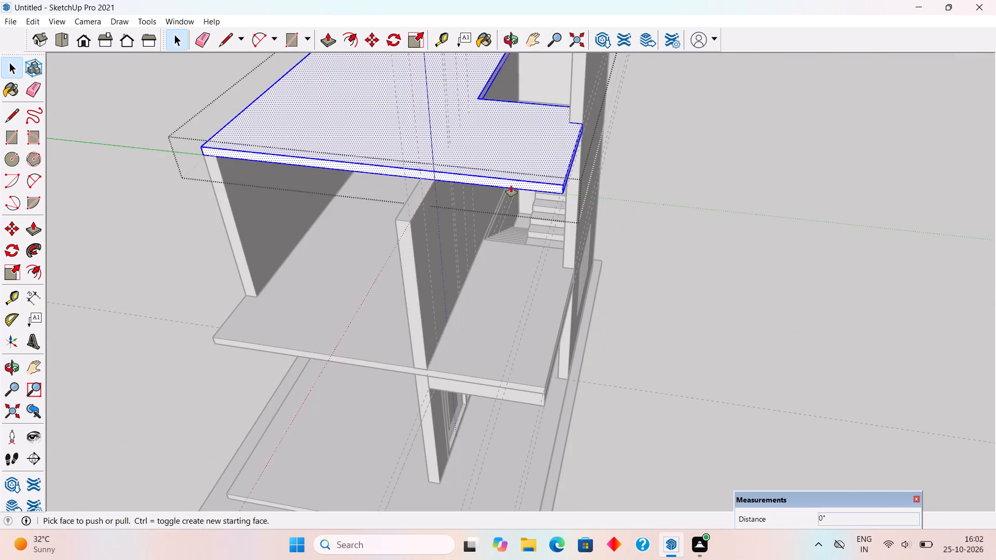
{"action": "left_click", "coordinate": [511, 186]}
{"action": "left_click", "coordinate": [411, 235]}
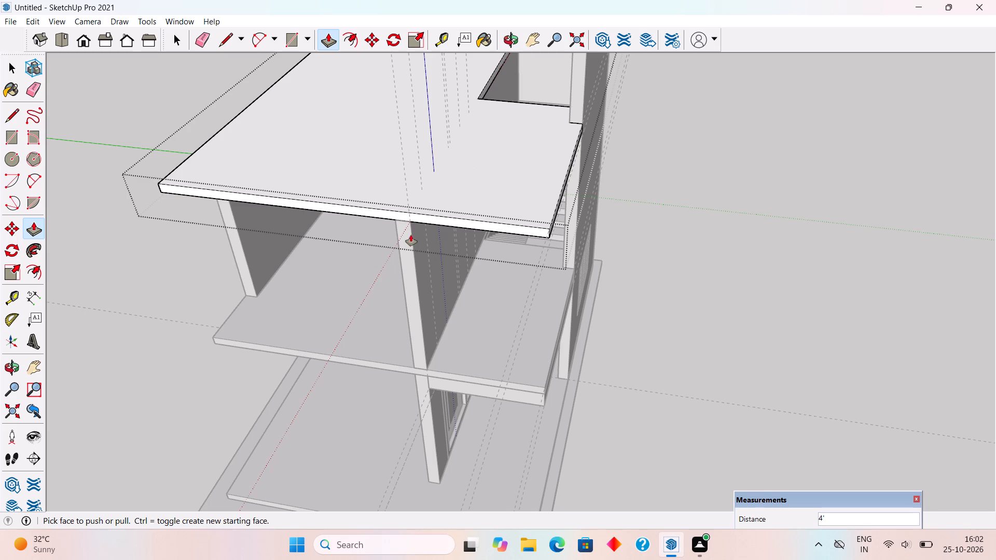
{"action": "key", "text": "space"}
Extend the upper floor's rear outer wall 4' outward to the edge of the floor slab.
{"action": "middle_click_drag", "start_coordinate": [362, 262], "coordinate": [420, 236]}
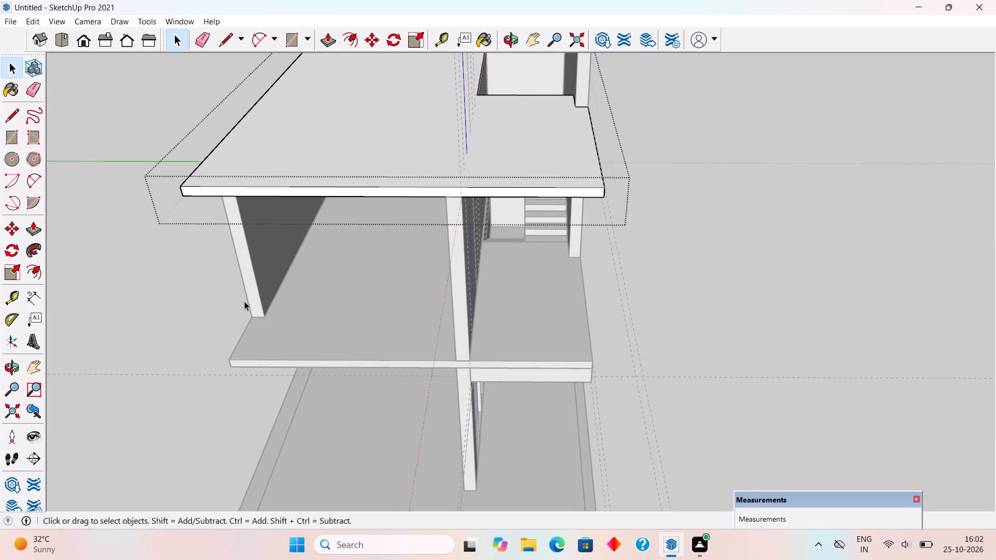
{"action": "triple_click", "coordinate": [252, 300]}
{"action": "key", "text": "p"}
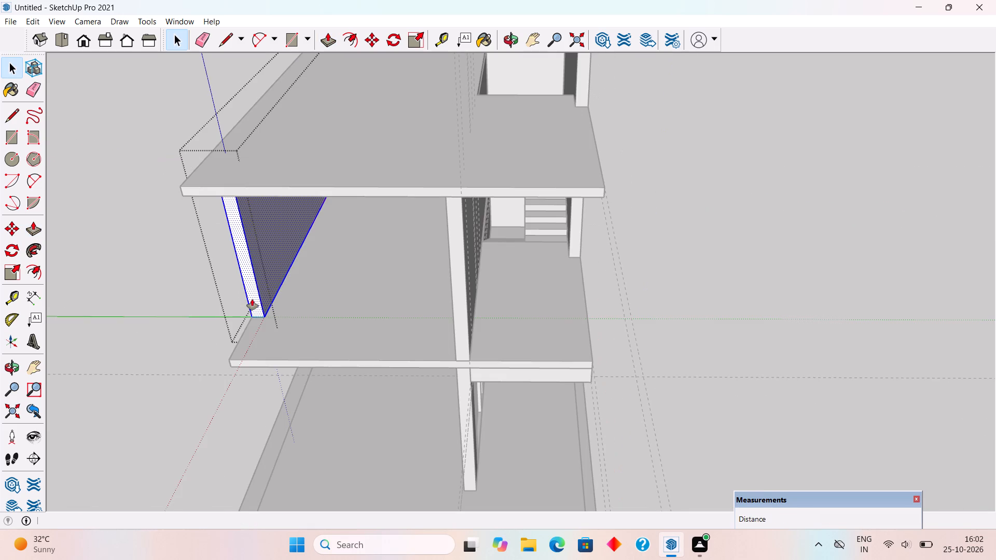
{"action": "left_click", "coordinate": [252, 299]}
{"action": "left_click", "coordinate": [286, 358]}
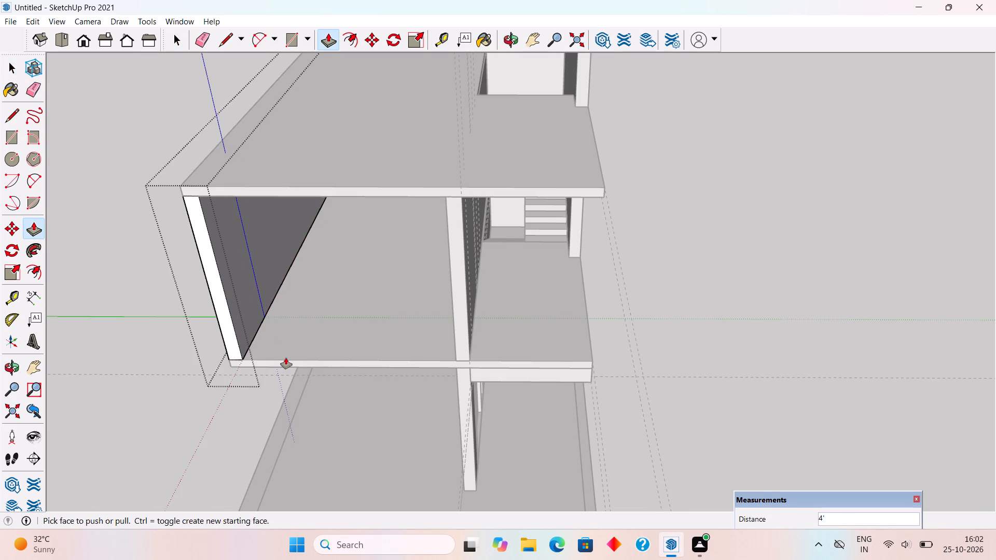
{"action": "key", "text": "space"}
{"action": "left_click", "coordinate": [622, 306]}
Place a horizontal guide above the front window, 8" below the guide level with the beam's underside.
{"action": "middle_click_drag", "start_coordinate": [726, 287], "coordinate": [211, 245]}
{"action": "scroll", "coordinate": [211, 245], "scroll_direction": "down", "scroll_amount": 3}
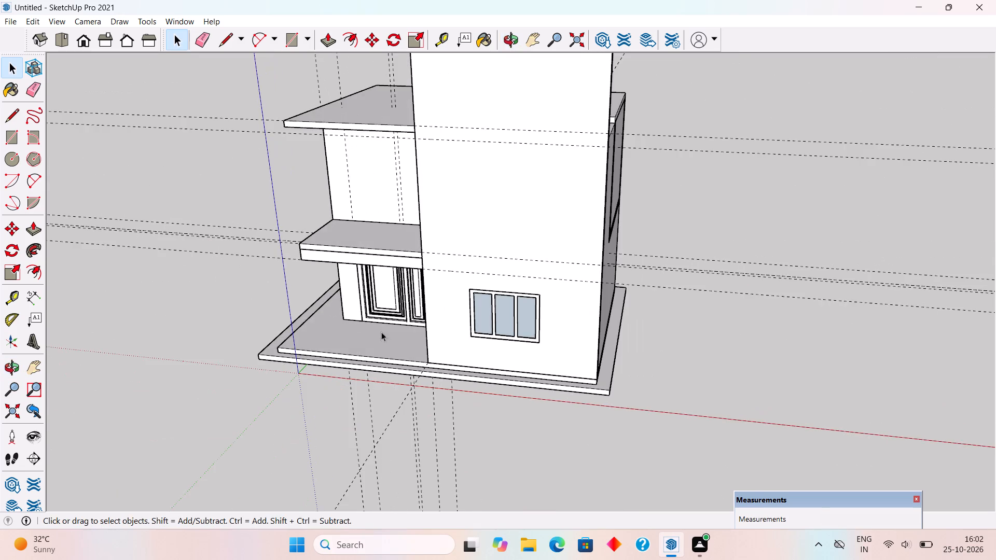
{"action": "middle_click_drag", "start_coordinate": [427, 346], "coordinate": [497, 258]}
{"action": "scroll", "coordinate": [503, 243], "scroll_direction": "down", "scroll_amount": 1}
{"action": "scroll", "coordinate": [503, 240], "scroll_direction": "up", "scroll_amount": 2}
{"action": "scroll", "coordinate": [507, 289], "scroll_direction": "up", "scroll_amount": 3}
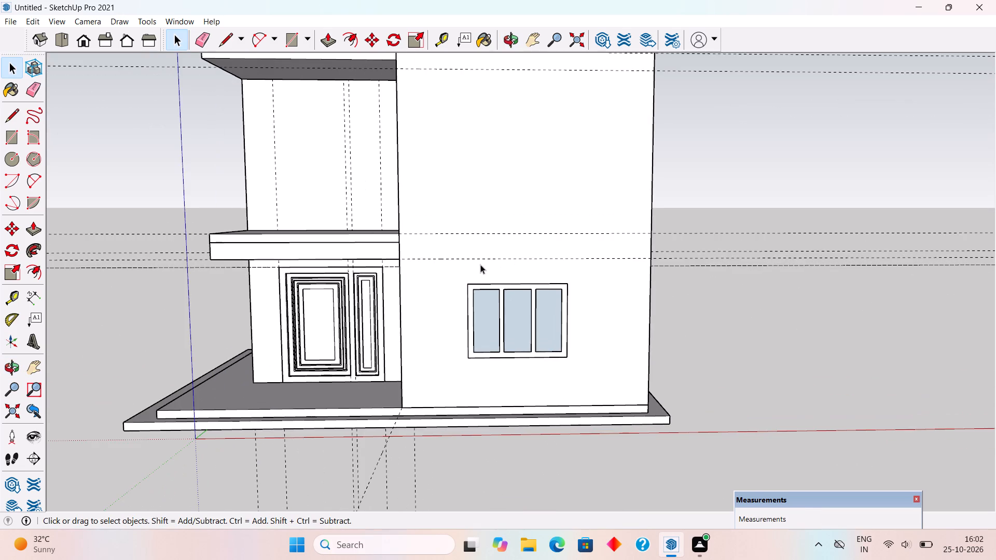
{"action": "scroll", "coordinate": [480, 264], "scroll_direction": "up", "scroll_amount": 9}
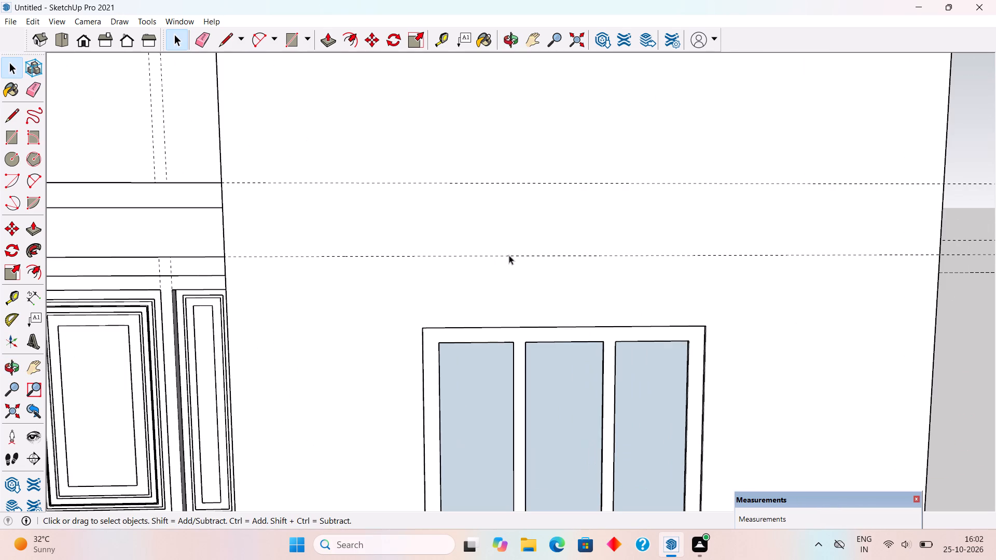
{"action": "key", "text": "t"}
{"action": "left_click", "coordinate": [517, 254]}
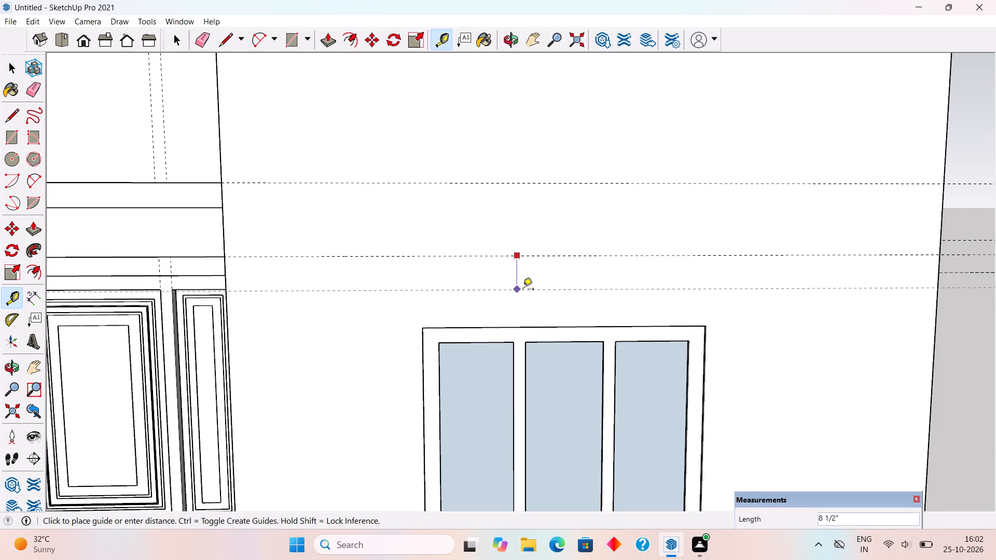
{"action": "type", "text": "8\""}
{"action": "key", "text": "Return"}
{"action": "key", "text": "space"}
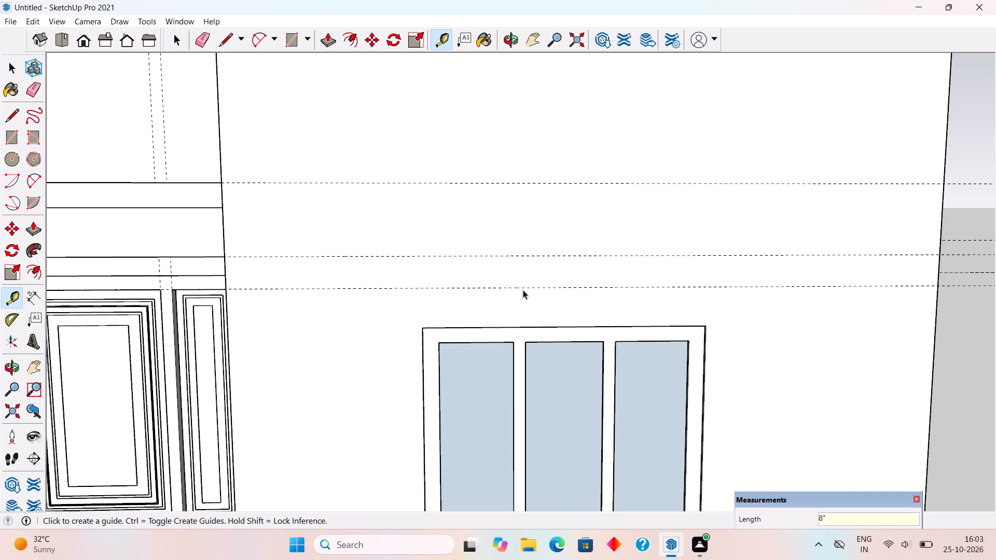
Place a vertical guide on the front wall, 1.5' inward from its outer edge beyond the window.
{"action": "scroll", "coordinate": [513, 304], "scroll_direction": "down", "scroll_amount": 5}
{"action": "scroll", "coordinate": [470, 330], "scroll_direction": "down", "scroll_amount": 4}
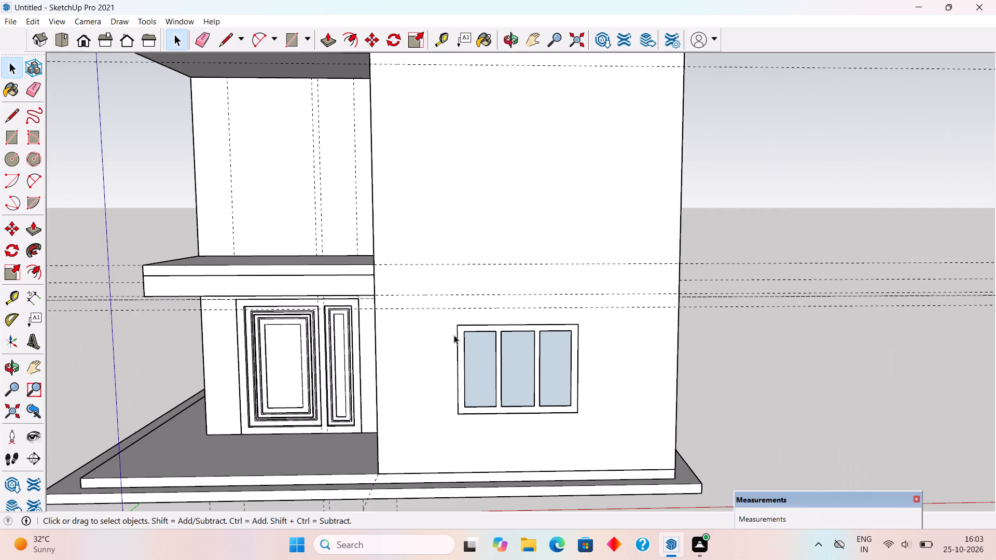
{"action": "key", "text": "t"}
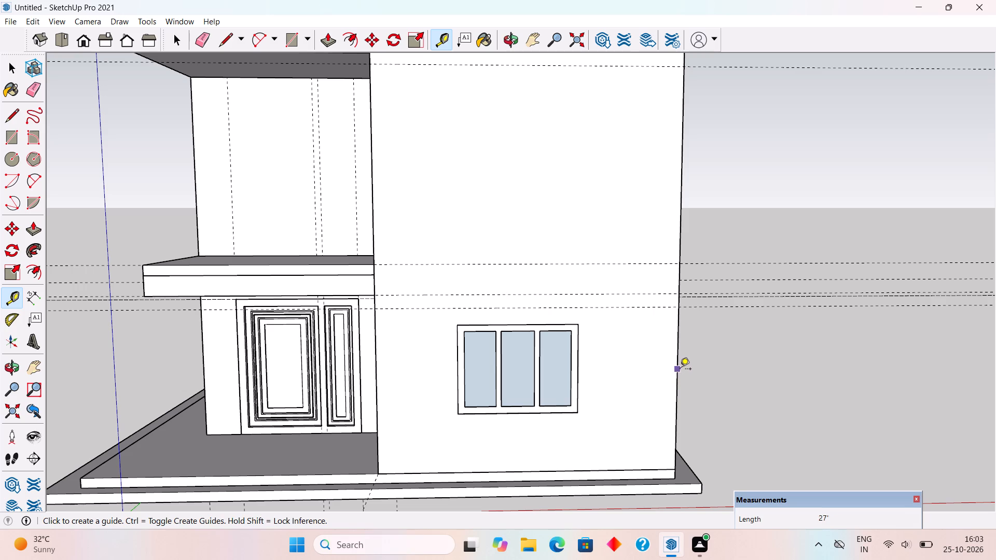
{"action": "left_click", "coordinate": [680, 370]}
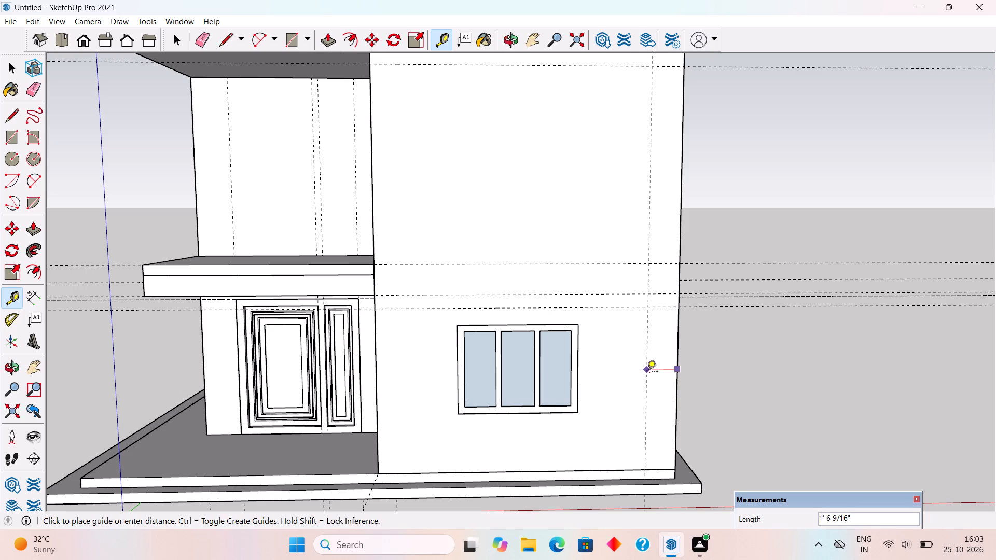
{"action": "type", "text": "1.5'"}
{"action": "key", "text": "Return"}
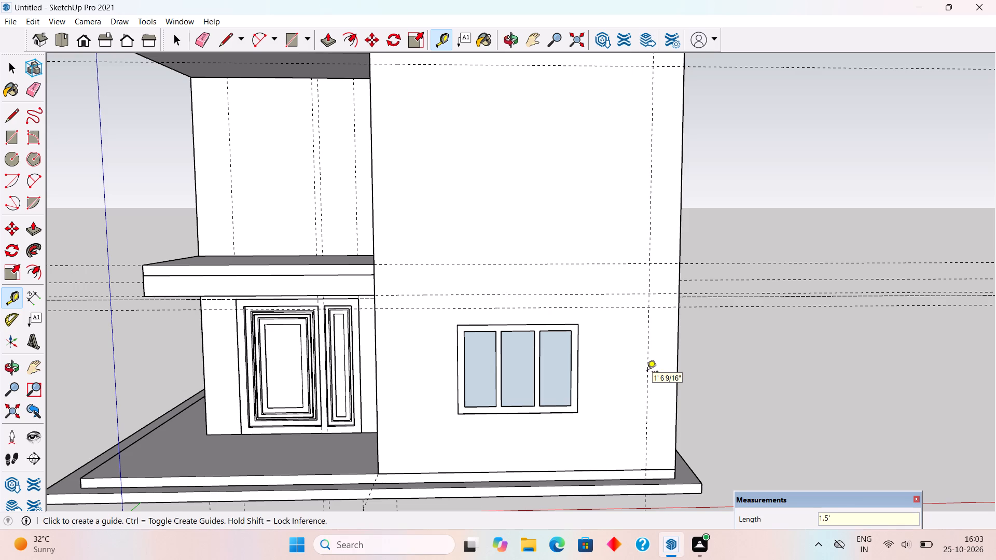
{"action": "key", "text": "space"}
Draw a 1' 6" by 27' rectangle between the vertical guide and the front wall's outer edge, from wall top to base.
{"action": "scroll", "coordinate": [647, 372], "scroll_direction": "down", "scroll_amount": 7}
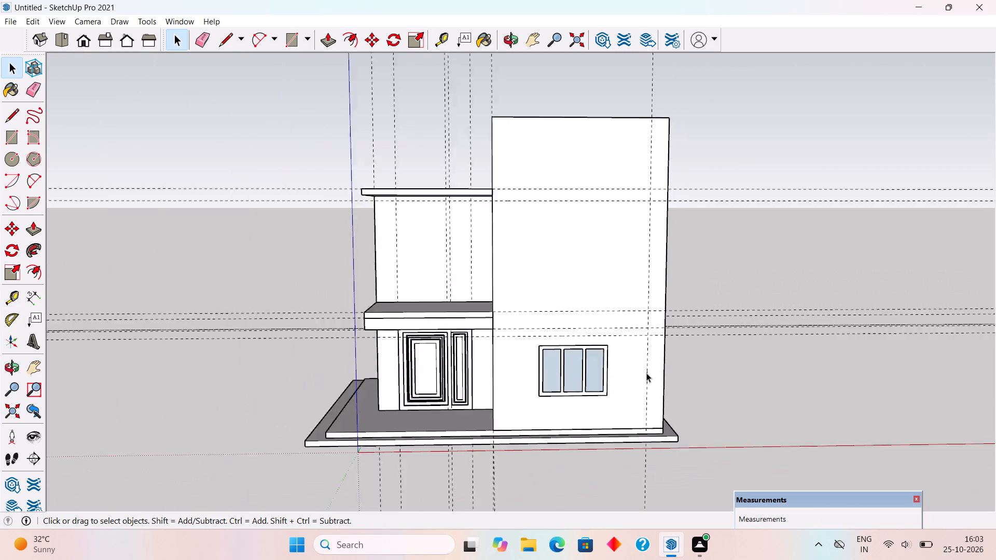
{"action": "scroll", "coordinate": [646, 373], "scroll_direction": "down", "scroll_amount": 1}
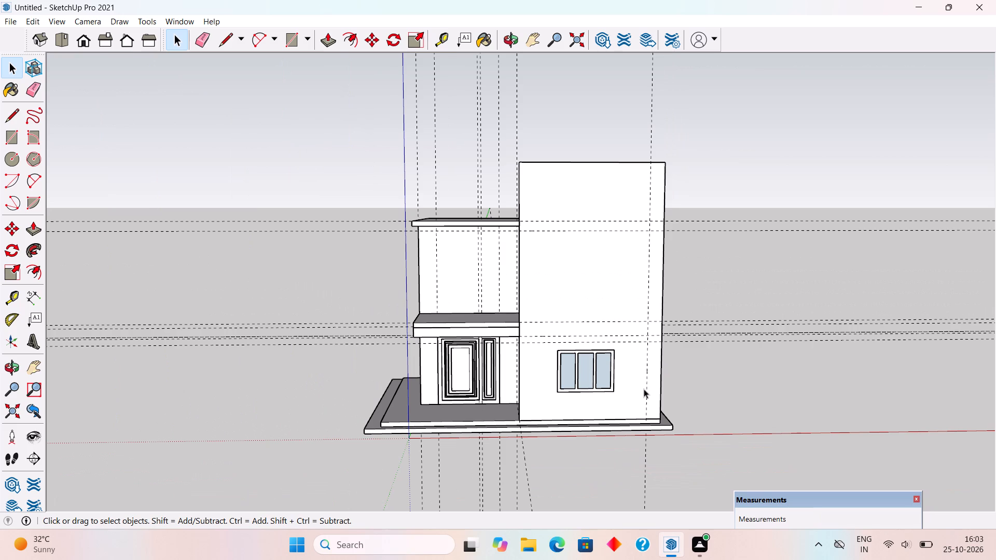
{"action": "key", "text": "r"}
{"action": "left_click", "coordinate": [650, 163]}
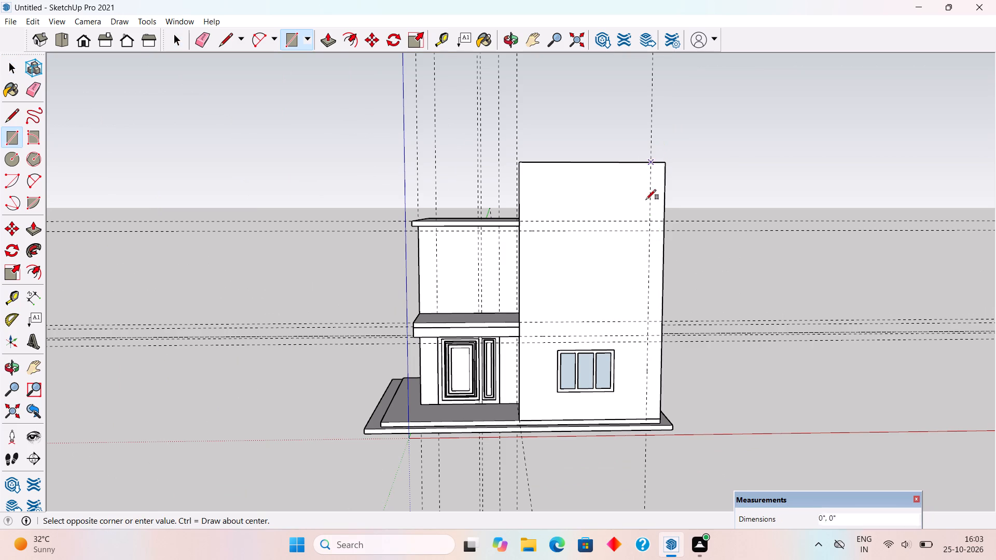
{"action": "scroll", "coordinate": [643, 429], "scroll_direction": "up", "scroll_amount": 13}
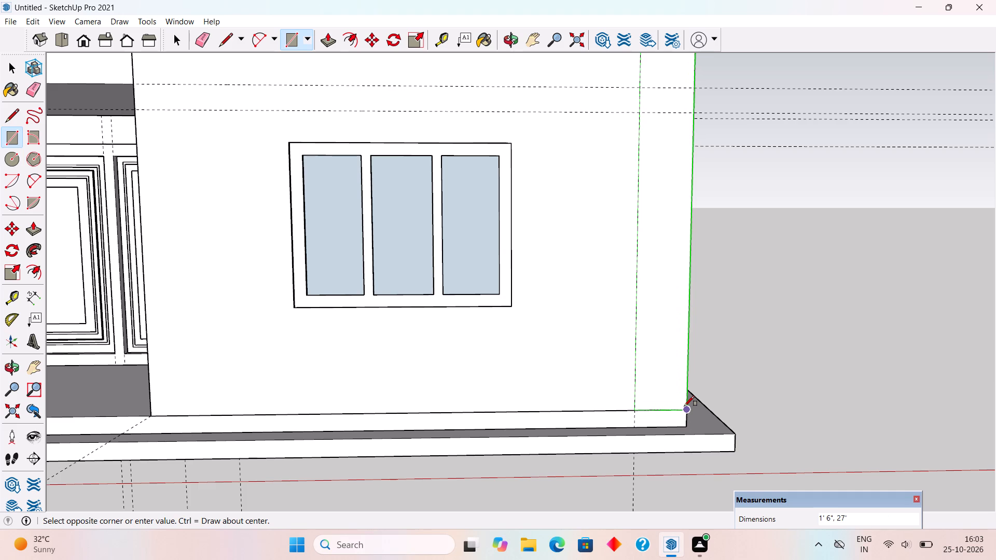
{"action": "left_click", "coordinate": [684, 406]}
Push/pull the tall narrow strip 1' outward from the front wall to form a projecting pilaster.
{"action": "key", "text": "p"}
{"action": "left_click", "coordinate": [664, 397]}
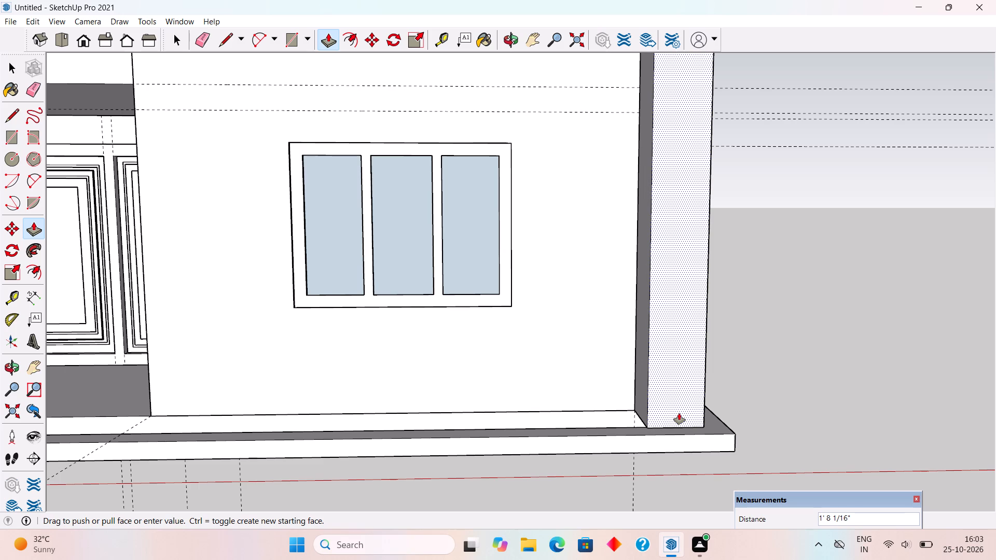
{"action": "type", "text": "1'"}
{"action": "key", "text": "Return"}
{"action": "key", "text": "space"}
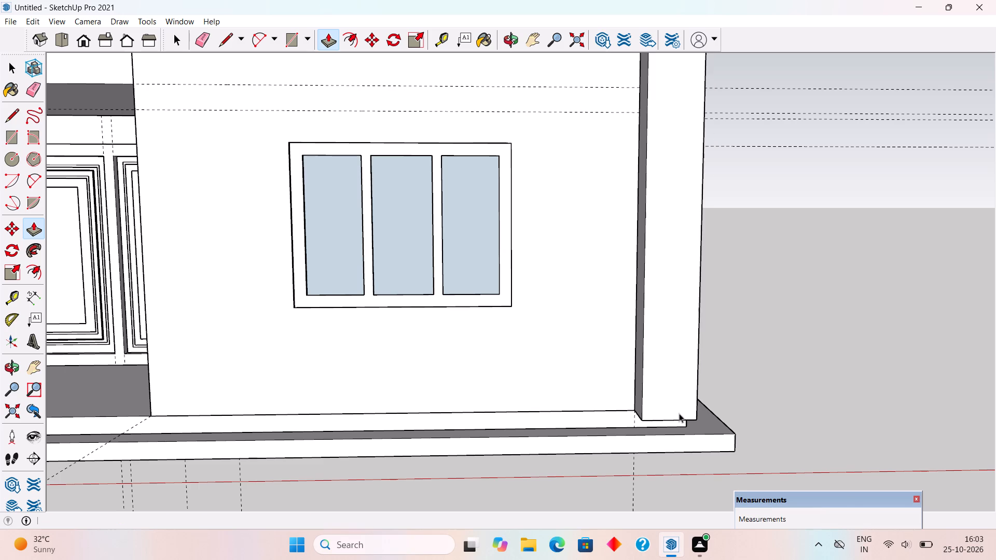
Select all of the projecting pilaster's geometry and make it a group.
{"action": "scroll", "coordinate": [679, 413], "scroll_direction": "down", "scroll_amount": 1}
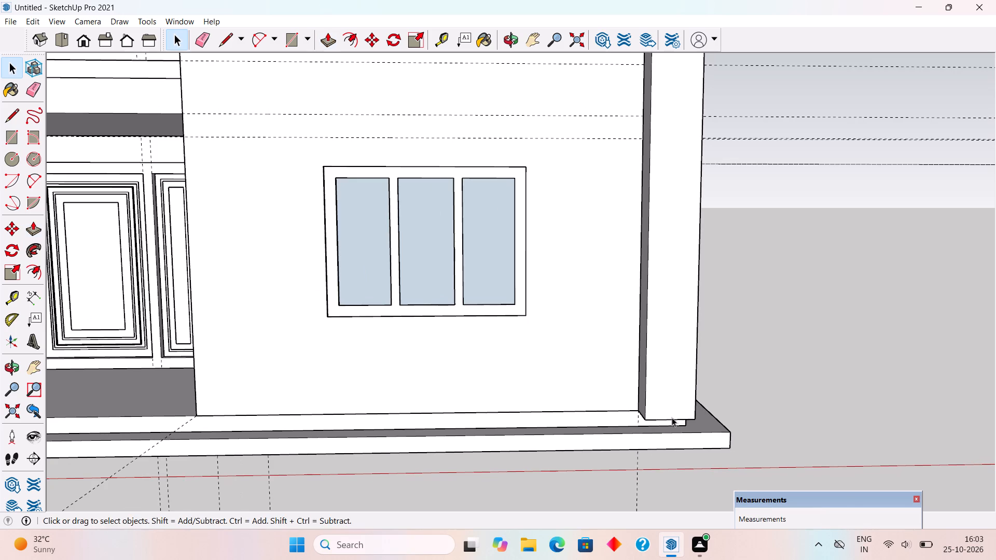
{"action": "middle_click_drag", "start_coordinate": [706, 481], "coordinate": [888, 558]}
{"action": "triple_click", "coordinate": [712, 353]}
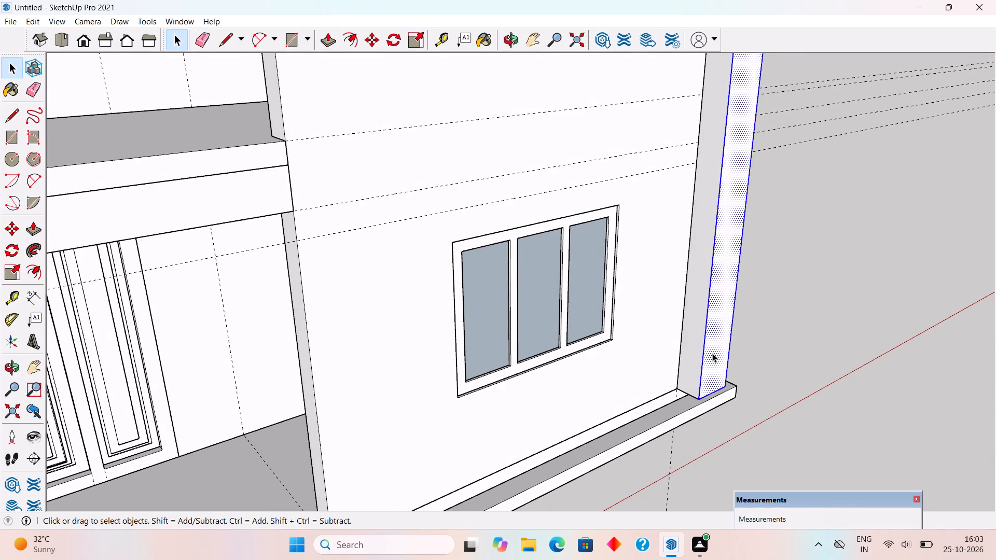
{"action": "right_click", "coordinate": [712, 353]}
{"action": "left_click", "coordinate": [734, 267]}
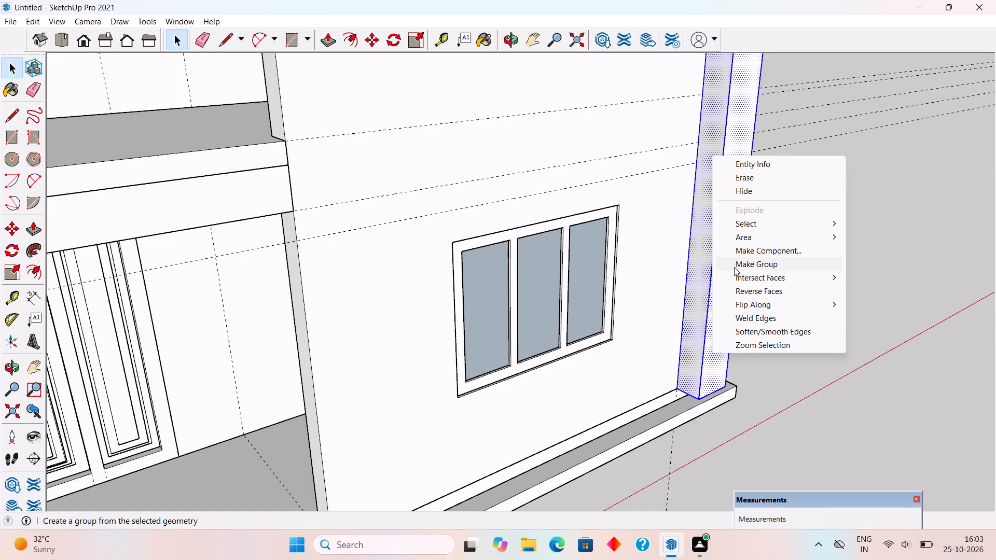
Place a vertical guide along the window frame's edge nearest the entrance and a parallel guide 8" outside it on the front wall.
{"action": "scroll", "coordinate": [735, 268], "scroll_direction": "up", "scroll_amount": 11}
{"action": "middle_click_drag", "start_coordinate": [709, 311], "coordinate": [869, 236]}
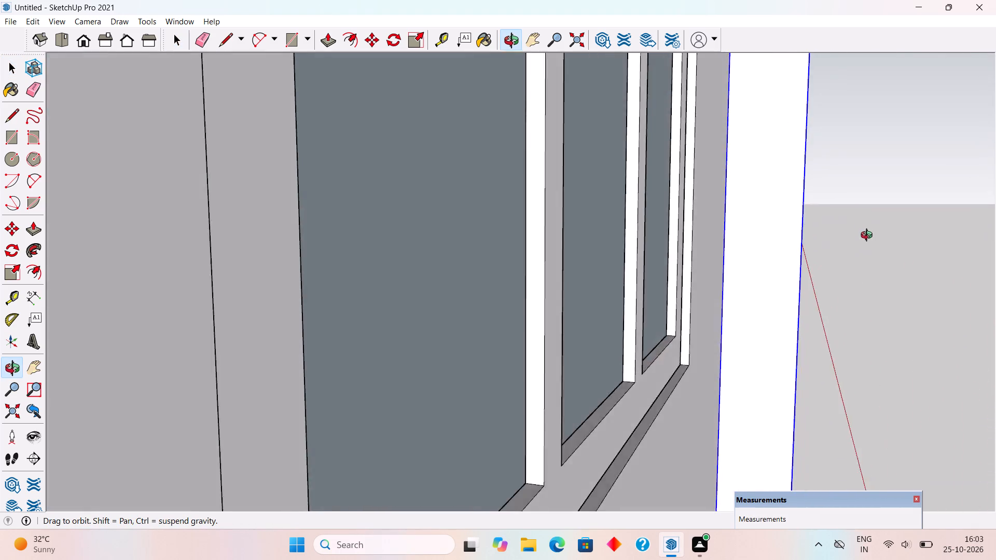
{"action": "middle_click_drag", "start_coordinate": [869, 236], "coordinate": [690, 248]}
{"action": "scroll", "coordinate": [690, 248], "scroll_direction": "down", "scroll_amount": 18}
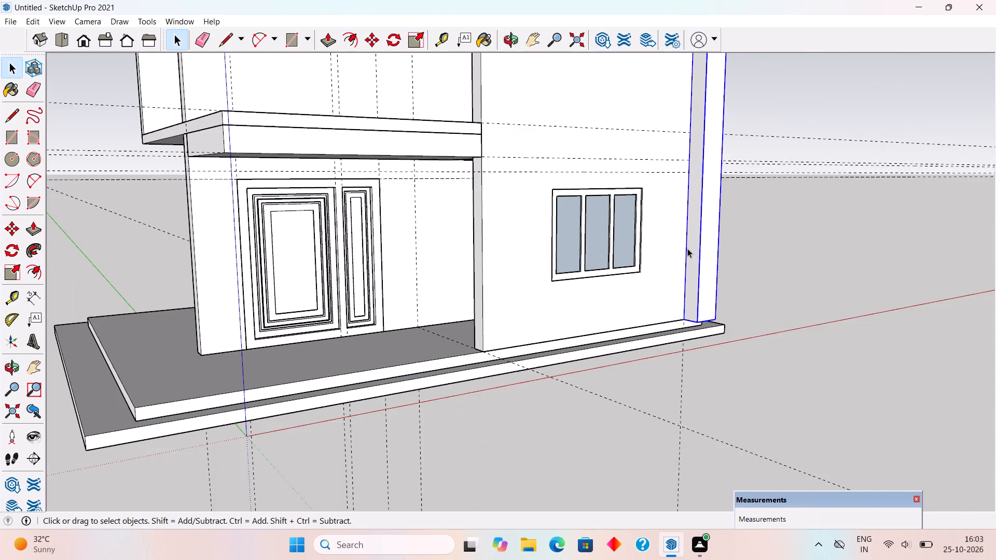
{"action": "middle_click_drag", "start_coordinate": [636, 295], "coordinate": [591, 373]}
{"action": "middle_click_drag", "start_coordinate": [715, 192], "coordinate": [713, 200]}
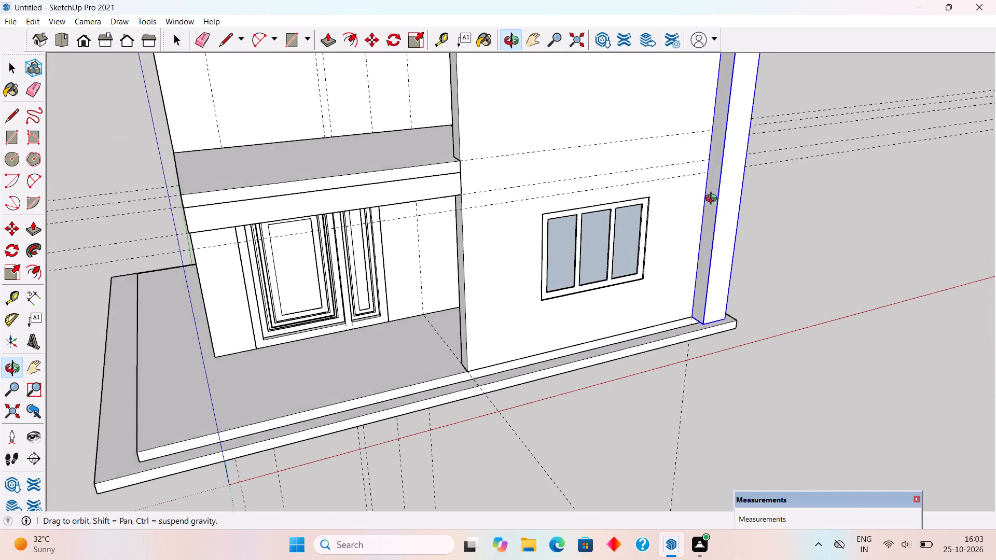
{"action": "middle_click_drag", "start_coordinate": [713, 200], "coordinate": [707, 208]}
{"action": "scroll", "coordinate": [716, 167], "scroll_direction": "up", "scroll_amount": 1}
{"action": "middle_click_drag", "start_coordinate": [708, 169], "coordinate": [668, 189]}
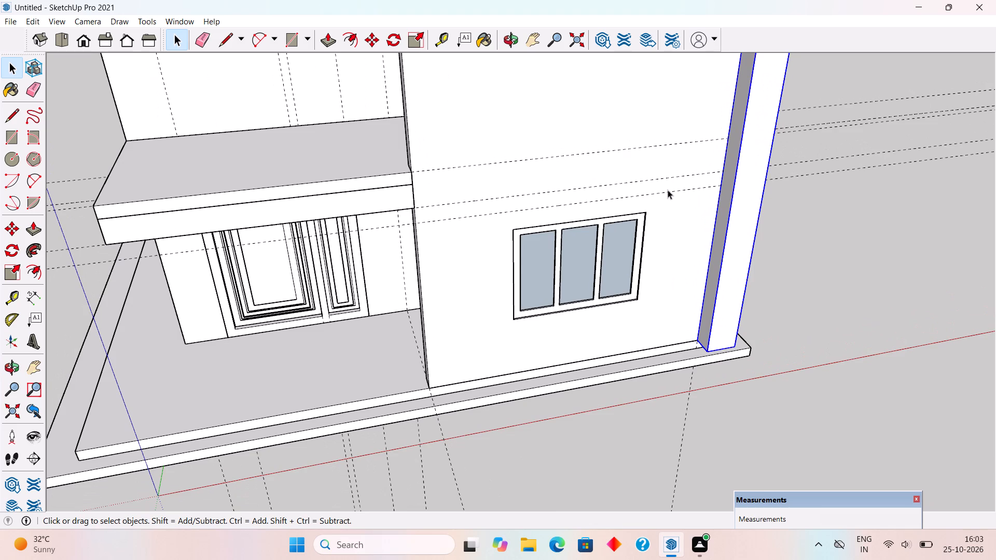
{"action": "scroll", "coordinate": [668, 190], "scroll_direction": "up", "scroll_amount": 1}
{"action": "key", "text": "t"}
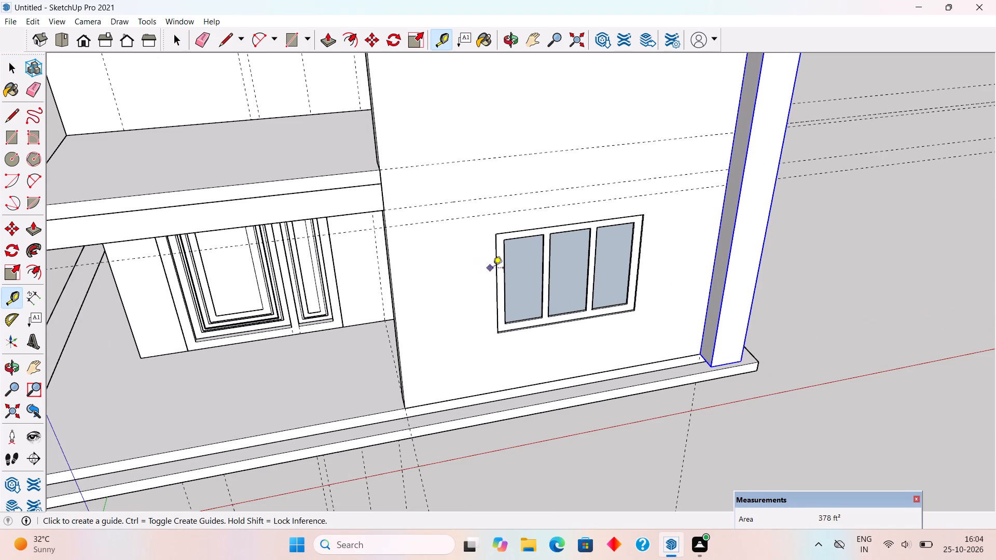
{"action": "double_click", "coordinate": [497, 269]}
{"action": "left_click", "coordinate": [496, 184]}
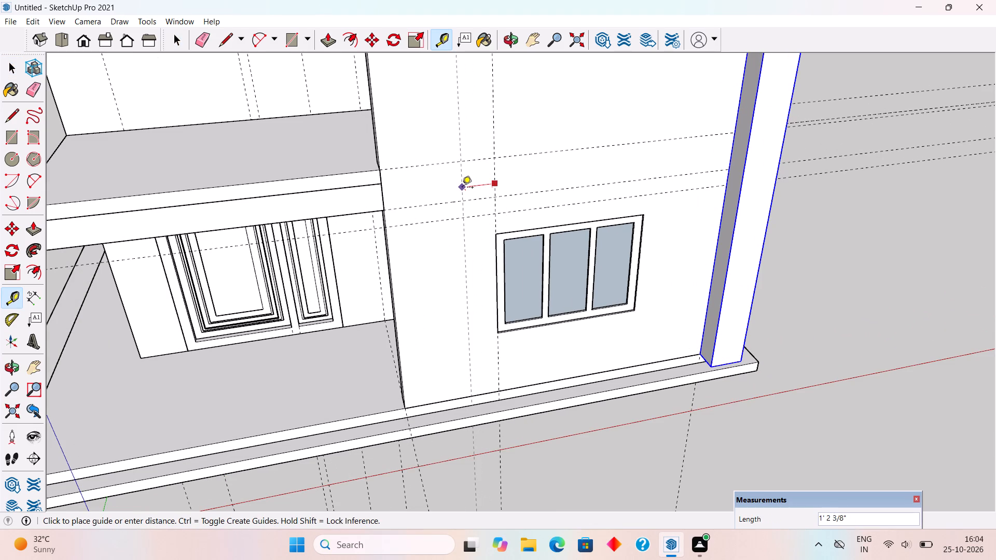
{"action": "type", "text": "8\""}
{"action": "key", "text": "Return"}
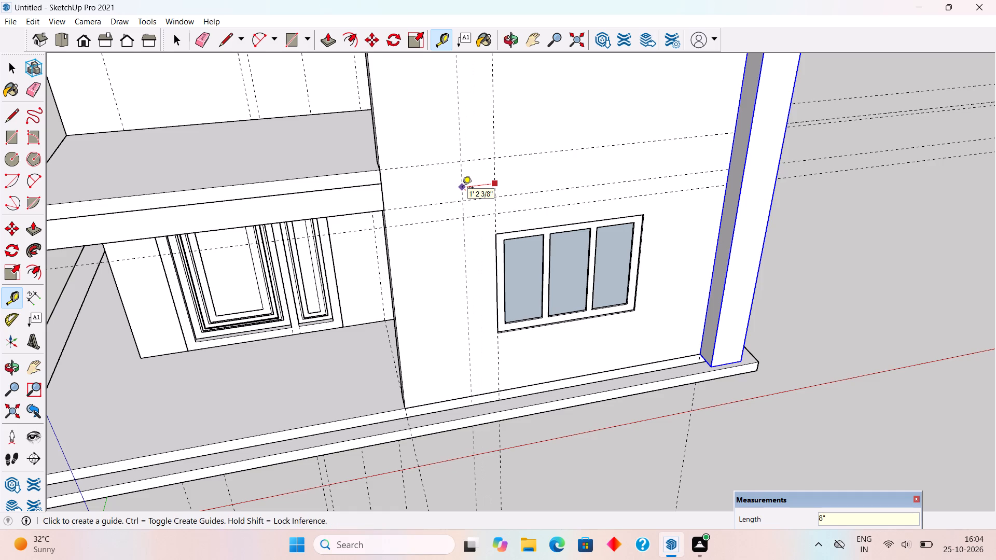
Place a horizontal guide 2' above the front-wall guide level with the top of the entrance slab.
{"action": "scroll", "coordinate": [462, 188], "scroll_direction": "down", "scroll_amount": 3}
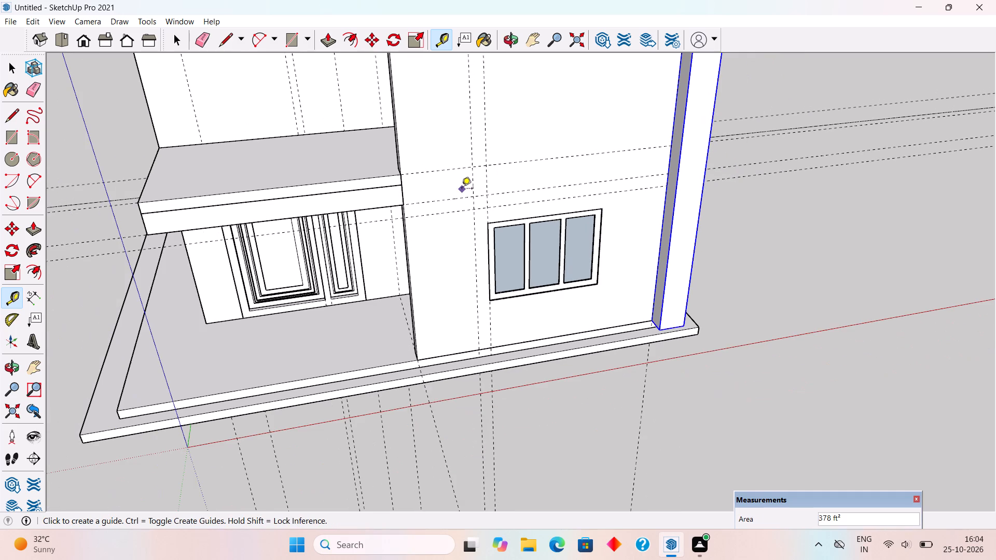
{"action": "scroll", "coordinate": [531, 165], "scroll_direction": "down", "scroll_amount": 5}
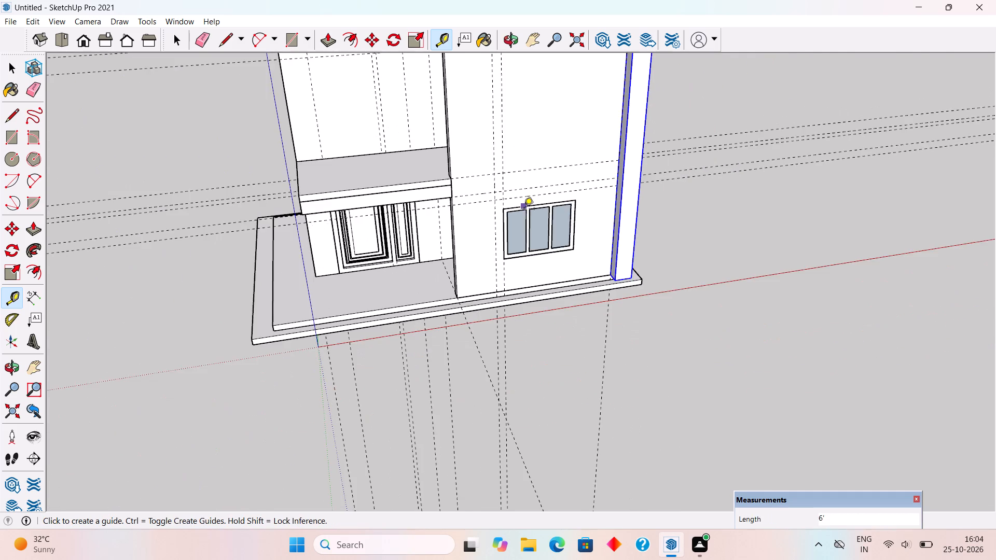
{"action": "scroll", "coordinate": [523, 211], "scroll_direction": "down", "scroll_amount": 4}
{"action": "middle_click_drag", "start_coordinate": [519, 242], "coordinate": [503, 166]}
{"action": "scroll", "coordinate": [520, 73], "scroll_direction": "up", "scroll_amount": 5}
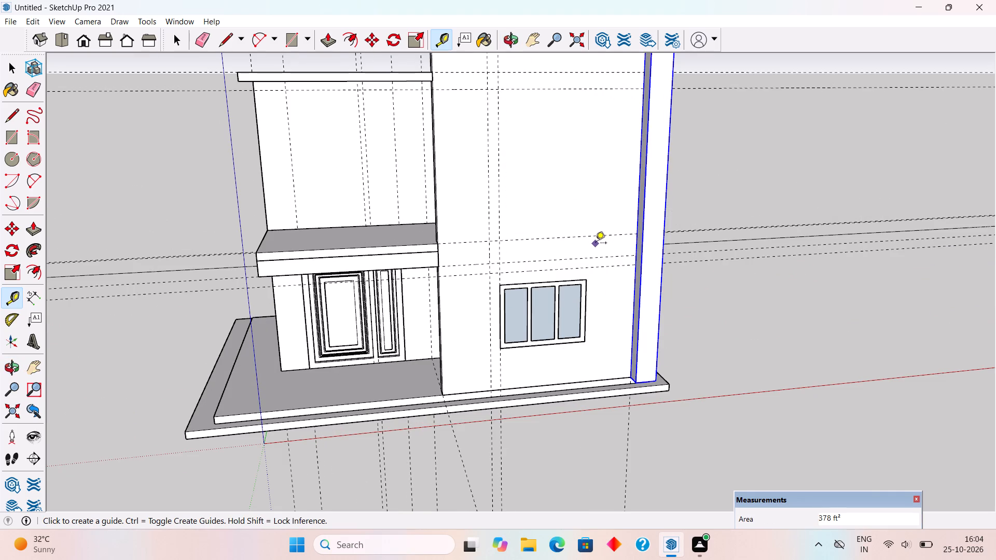
{"action": "left_click", "coordinate": [569, 234]}
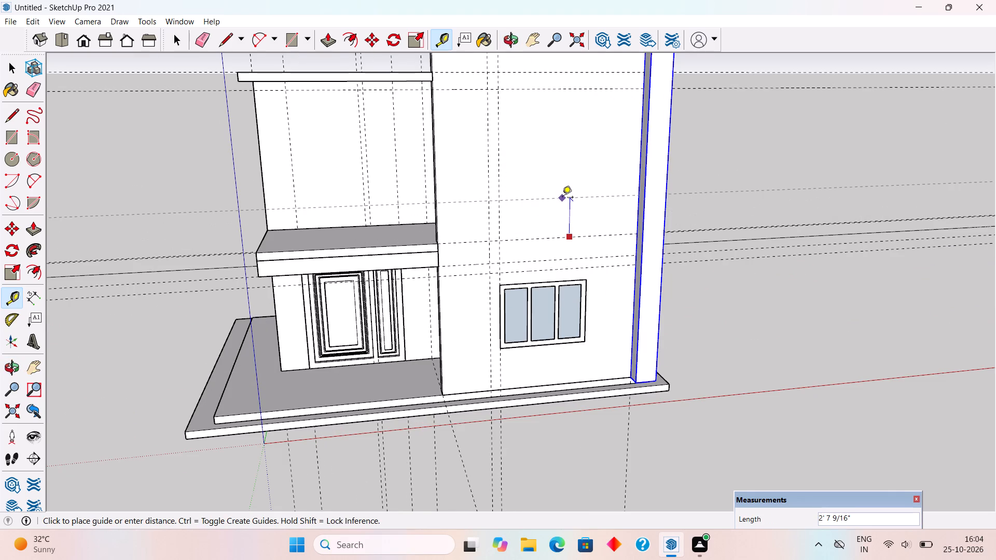
{"action": "type", "text": "2'"}
{"action": "key", "text": "Return"}
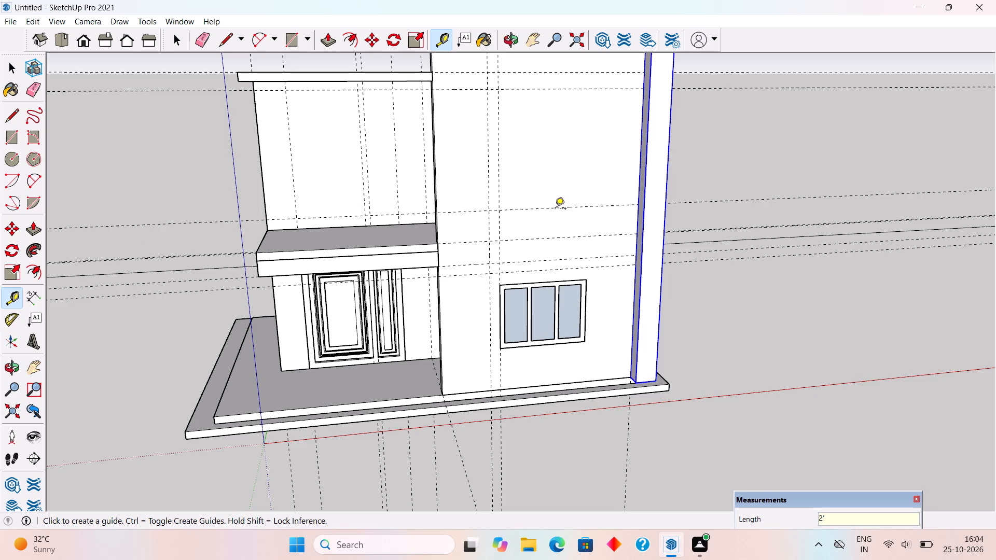
Start another horizontal guide upward from the topmost guide just placed above the front wall's window.
{"action": "left_click", "coordinate": [545, 209]}
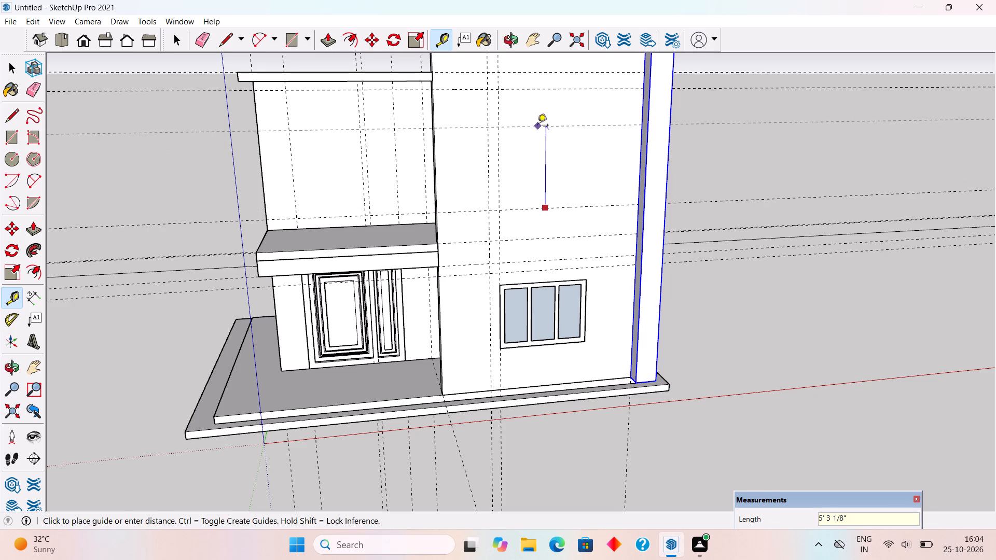
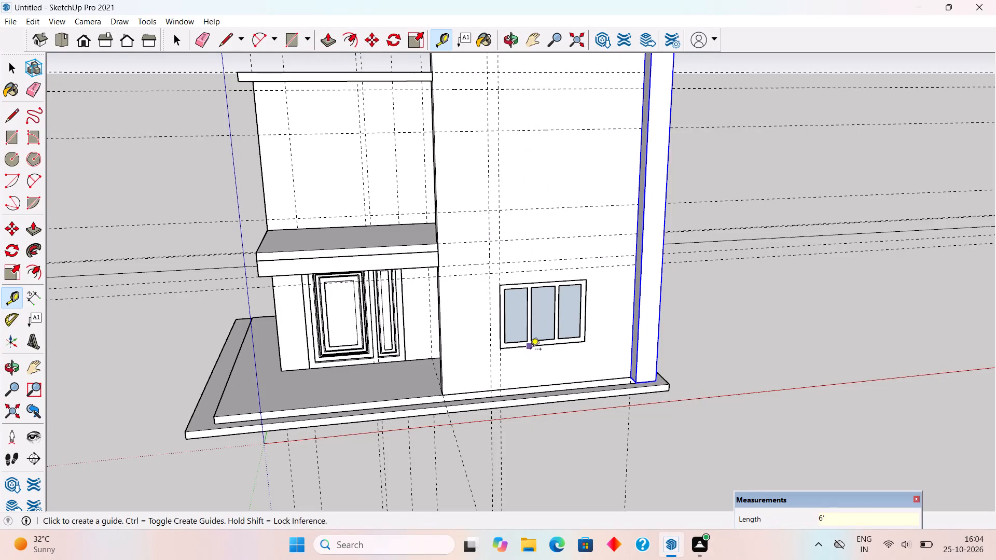
Measure the front-wall window's height from the bottom edge of its frame to the top edge.
{"action": "left_click", "coordinate": [531, 349]}
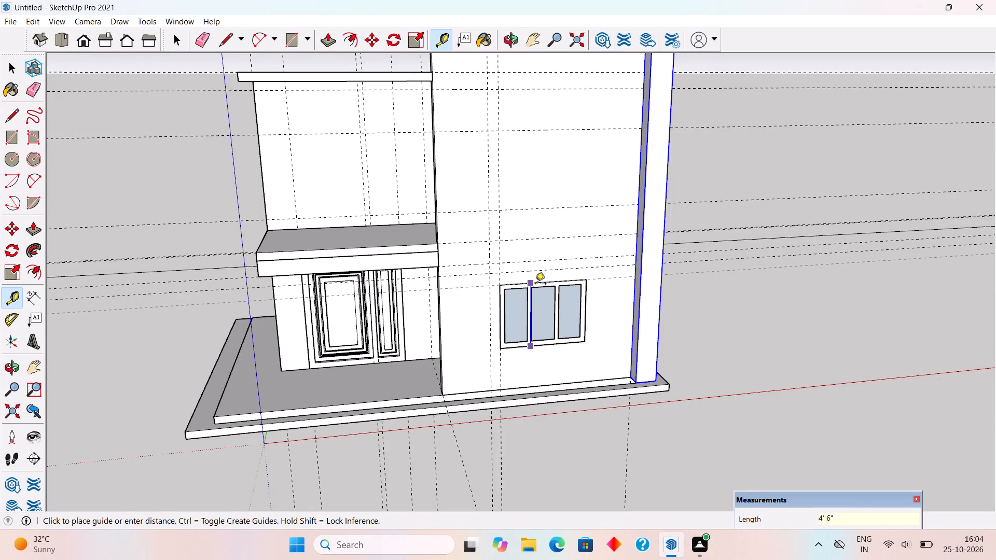
{"action": "scroll", "coordinate": [541, 284], "scroll_direction": "up", "scroll_amount": 5}
{"action": "key", "text": "space"}
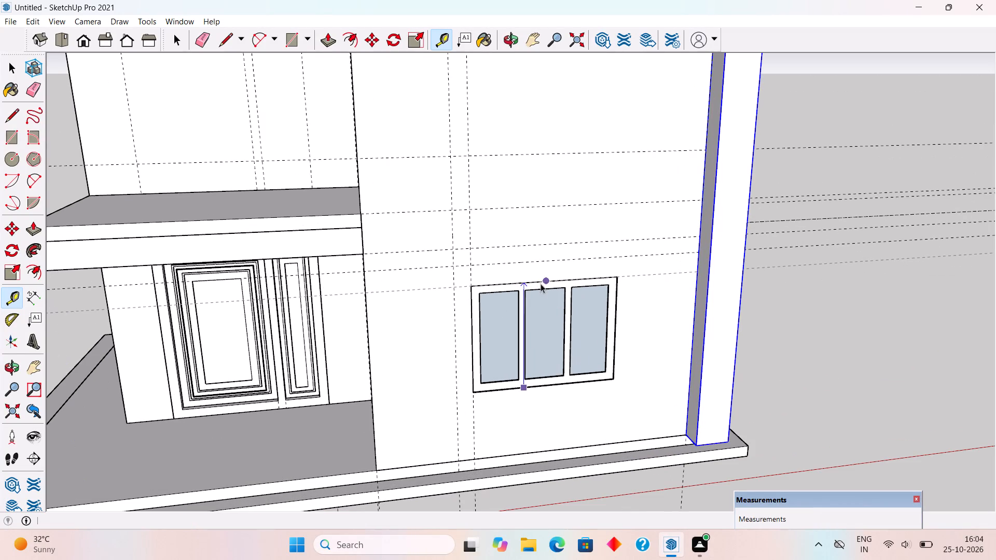
Draw a 10'2" by 8" rectangle above the window, between the horizontal guides, from the pilaster to the outer vertical guide.
{"action": "scroll", "coordinate": [528, 337], "scroll_direction": "down", "scroll_amount": 4}
{"action": "middle_click_drag", "start_coordinate": [507, 461], "coordinate": [466, 472]}
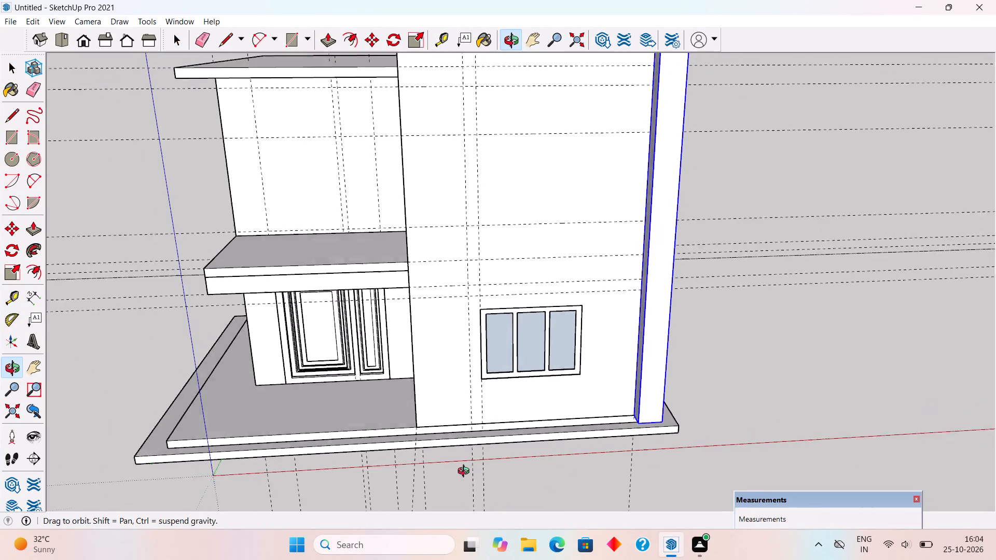
{"action": "middle_click_drag", "start_coordinate": [466, 472], "coordinate": [458, 466]}
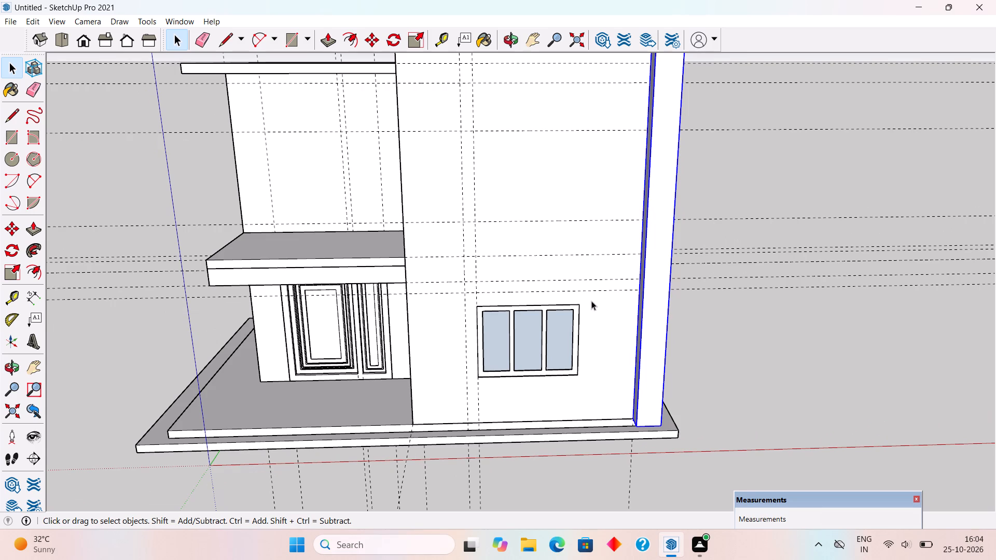
{"action": "middle_click_drag", "start_coordinate": [601, 305], "coordinate": [659, 305]}
{"action": "scroll", "coordinate": [633, 275], "scroll_direction": "up", "scroll_amount": 3}
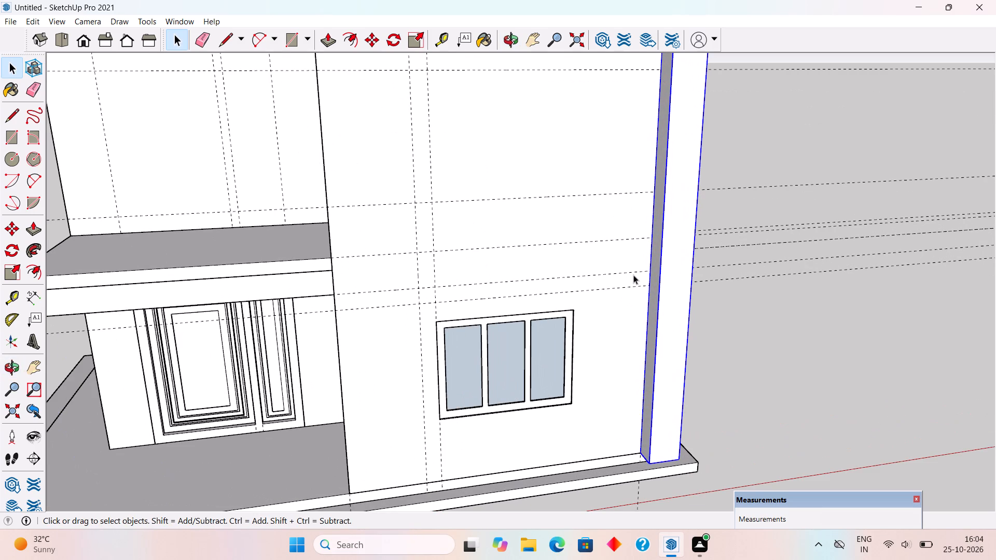
{"action": "key", "text": "r"}
{"action": "left_click", "coordinate": [648, 273]}
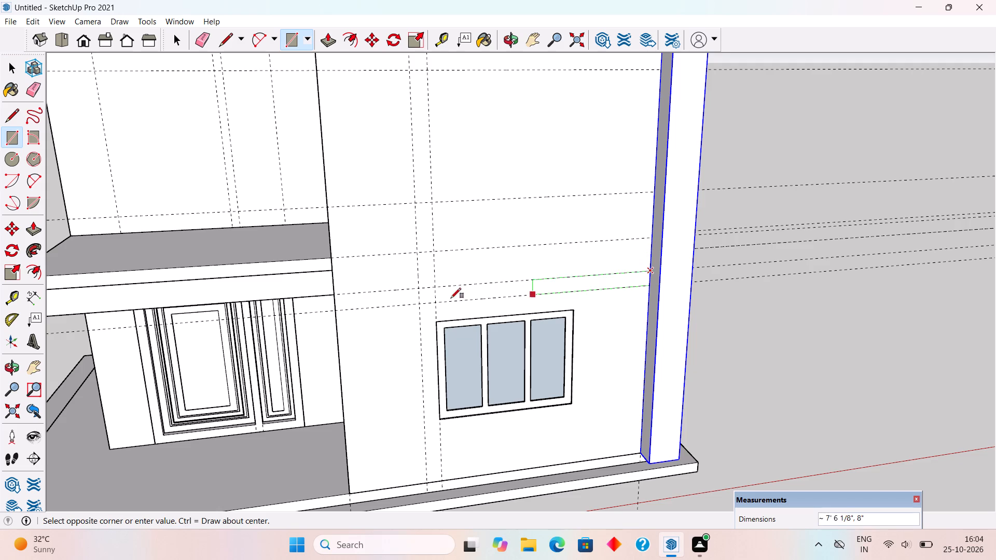
{"action": "left_click", "coordinate": [418, 302]}
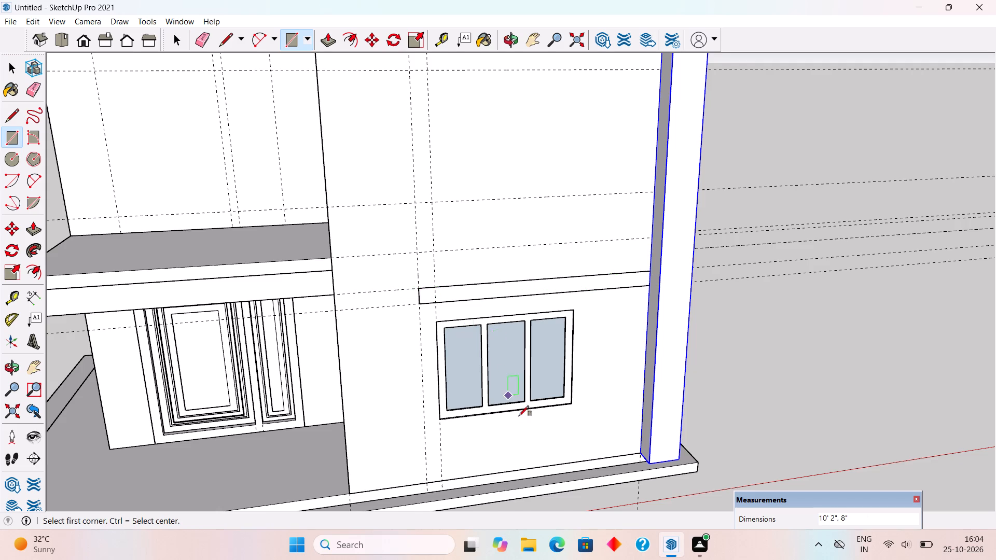
Extrude the rectangle above the window 1' outward, flush with the pilaster's front face.
{"action": "middle_click_drag", "start_coordinate": [523, 423], "coordinate": [580, 458]}
{"action": "key", "text": "p"}
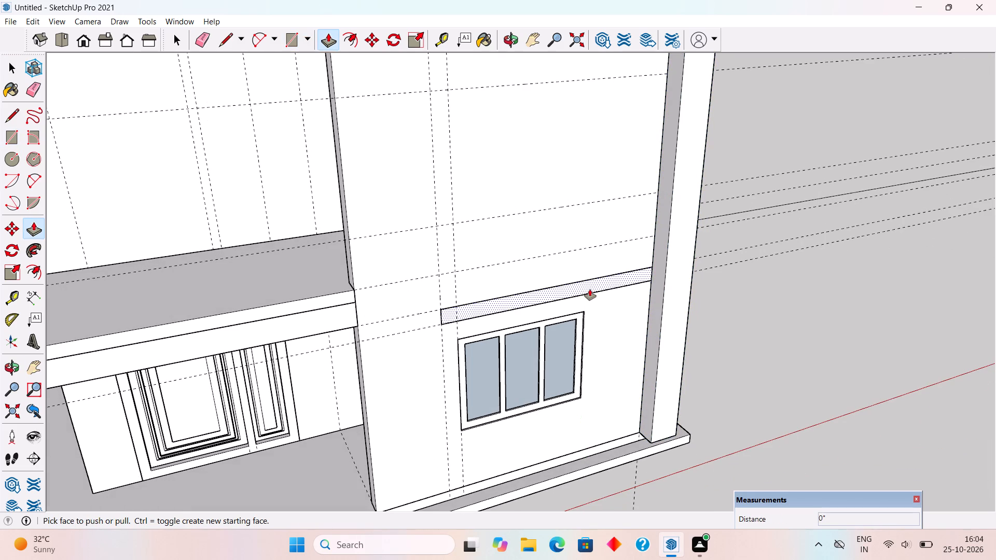
{"action": "left_click", "coordinate": [590, 289]}
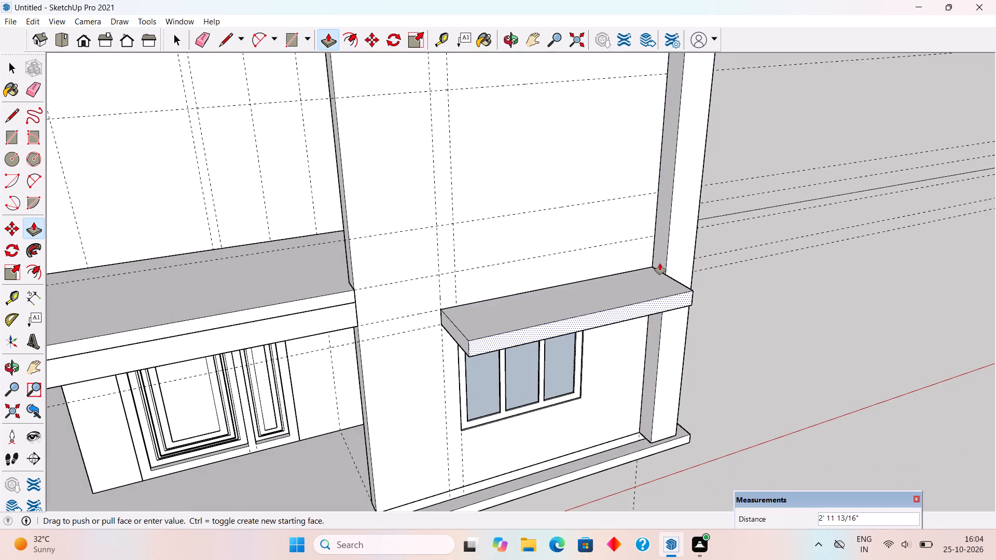
{"action": "left_click", "coordinate": [669, 256]}
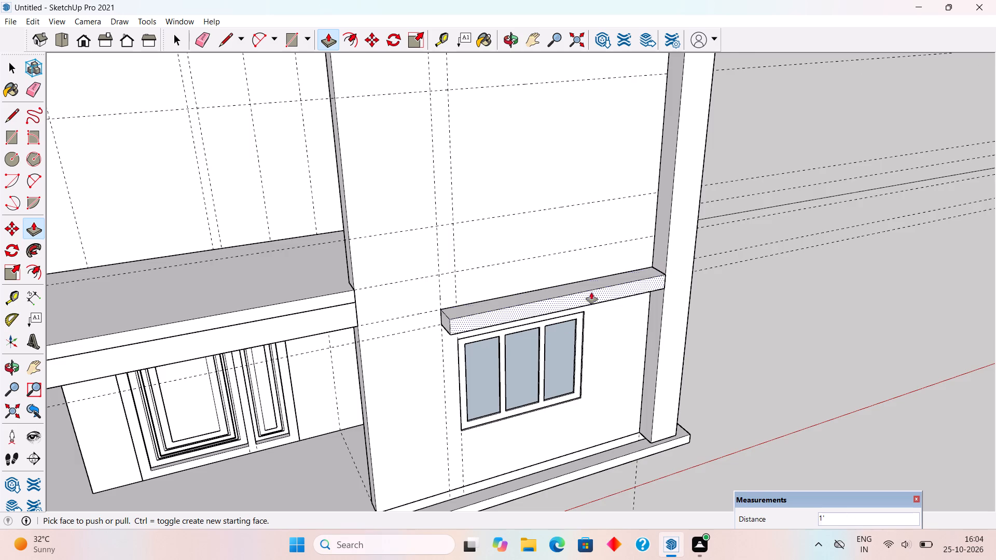
{"action": "scroll", "coordinate": [588, 293], "scroll_direction": "down", "scroll_amount": 2}
{"action": "key", "text": "space"}
Divide the band's top face at the inner vertical guide and extrude its end portion 8'6" up to form a post.
{"action": "middle_click_drag", "start_coordinate": [571, 282], "coordinate": [529, 395]}
{"action": "scroll", "coordinate": [495, 301], "scroll_direction": "up", "scroll_amount": 2}
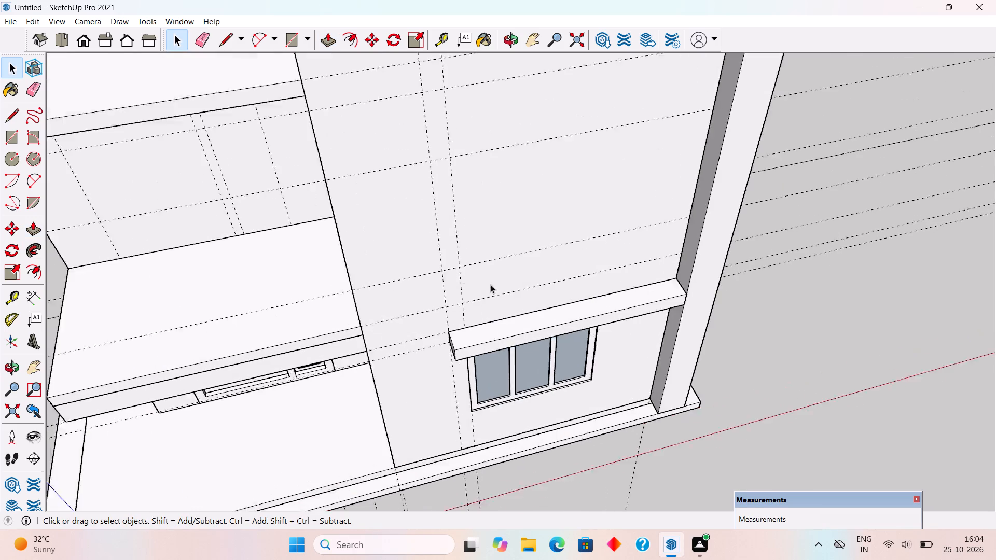
{"action": "scroll", "coordinate": [490, 284], "scroll_direction": "up", "scroll_amount": 2}
{"action": "scroll", "coordinate": [477, 332], "scroll_direction": "up", "scroll_amount": 6}
{"action": "key", "text": "l"}
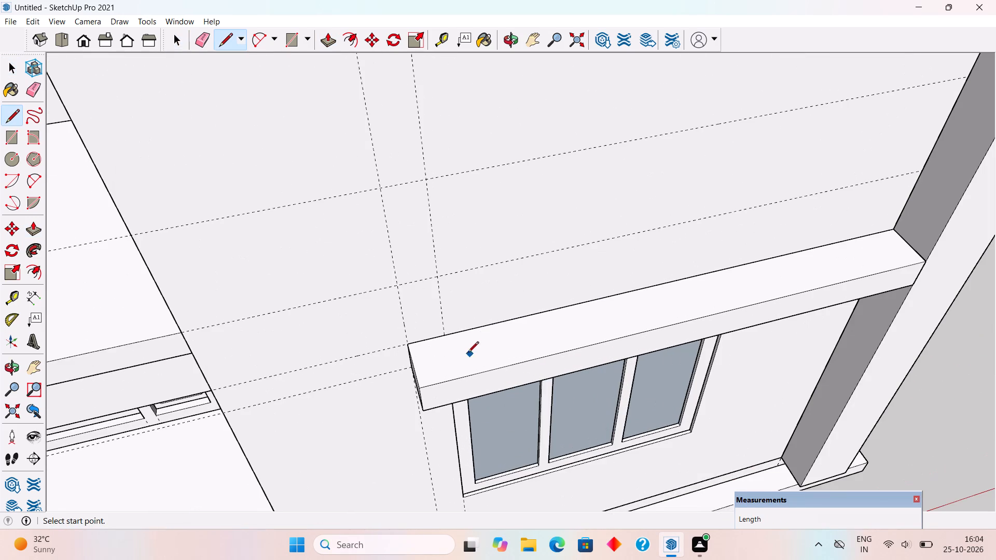
{"action": "left_click", "coordinate": [444, 334]}
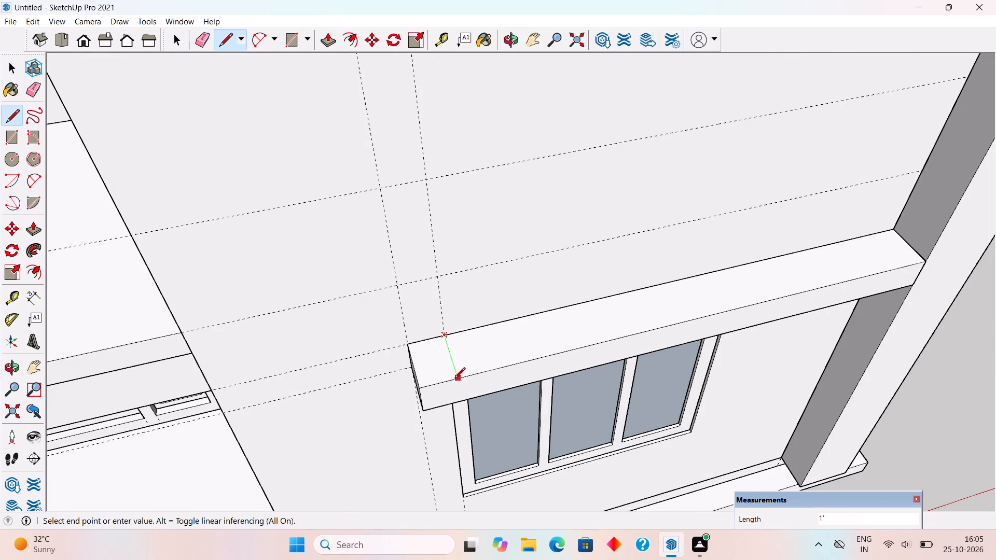
{"action": "left_click", "coordinate": [461, 377]}
{"action": "key", "text": "p"}
{"action": "left_click", "coordinate": [447, 378]}
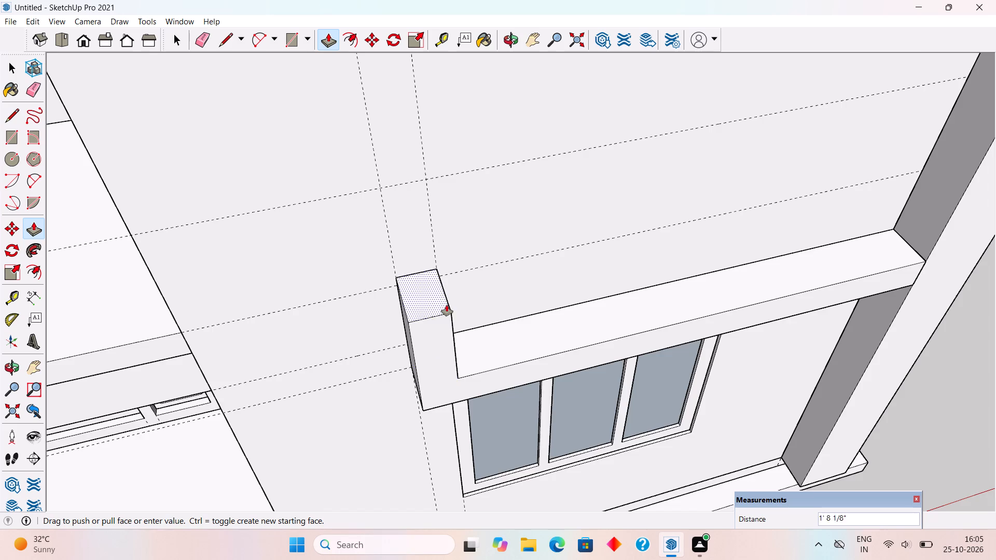
{"action": "scroll", "coordinate": [449, 299], "scroll_direction": "down", "scroll_amount": 17}
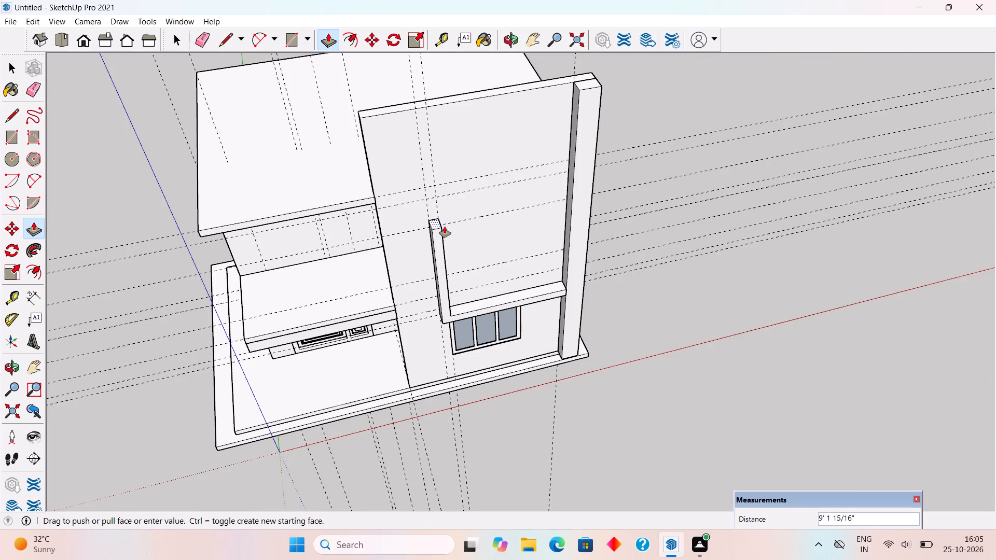
{"action": "left_click", "coordinate": [452, 223]}
Place a horizontal guide 4'6" above the front-wall guide that lies 2' above the entrance slab level.
{"action": "scroll", "coordinate": [500, 274], "scroll_direction": "down", "scroll_amount": 1}
{"action": "middle_click_drag", "start_coordinate": [493, 256], "coordinate": [419, 106]}
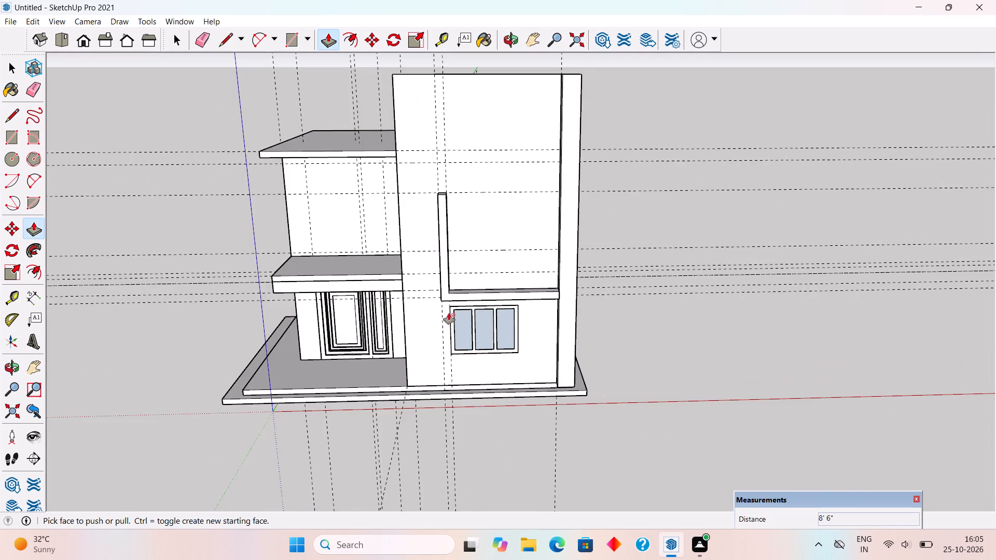
{"action": "middle_click_drag", "start_coordinate": [449, 313], "coordinate": [453, 207]}
{"action": "scroll", "coordinate": [486, 377], "scroll_direction": "up", "scroll_amount": 4}
{"action": "middle_click_drag", "start_coordinate": [483, 385], "coordinate": [518, 425]}
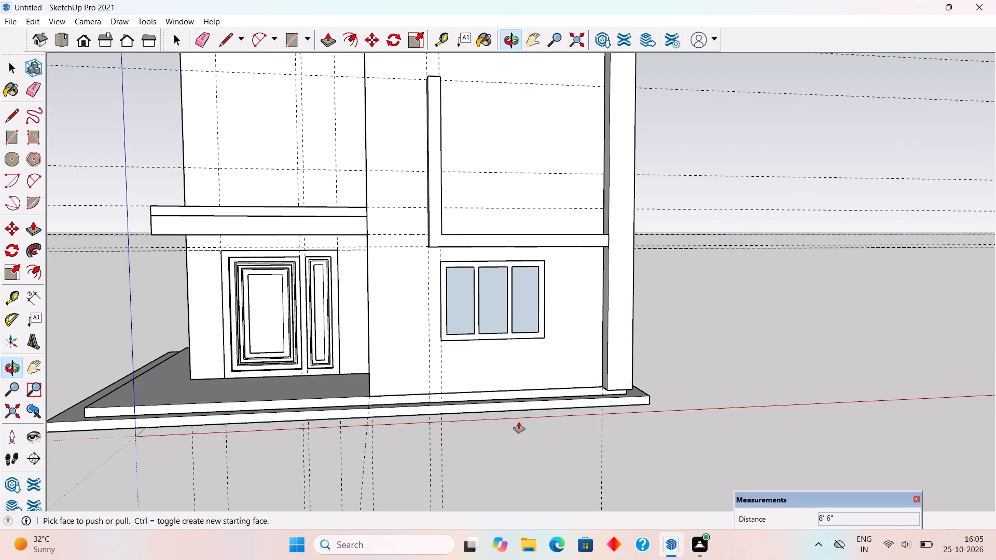
{"action": "middle_click_drag", "start_coordinate": [516, 525], "coordinate": [516, 530]}
{"action": "middle_click_drag", "start_coordinate": [504, 351], "coordinate": [502, 397]}
{"action": "scroll", "coordinate": [562, 110], "scroll_direction": "up", "scroll_amount": 2}
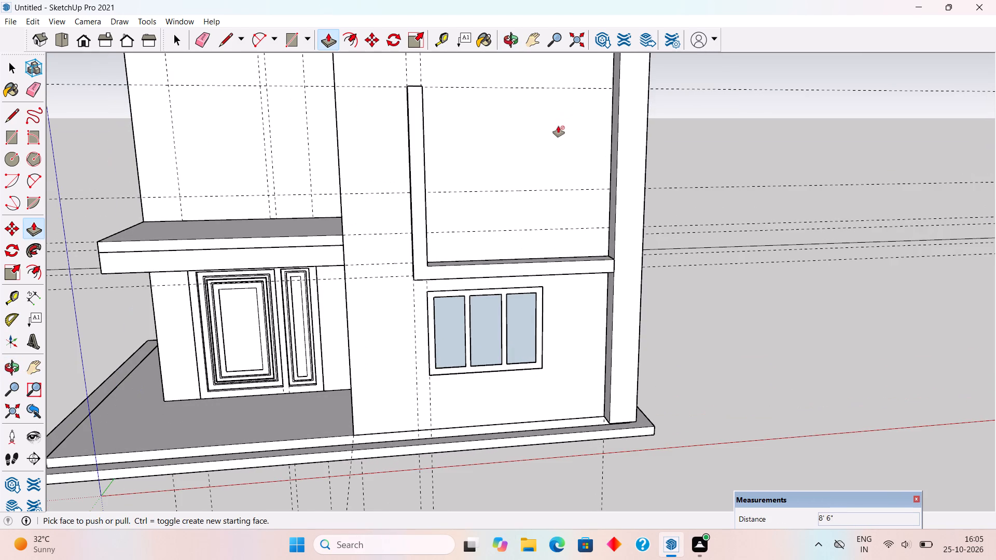
{"action": "key", "text": "t"}
{"action": "left_click", "coordinate": [515, 202]}
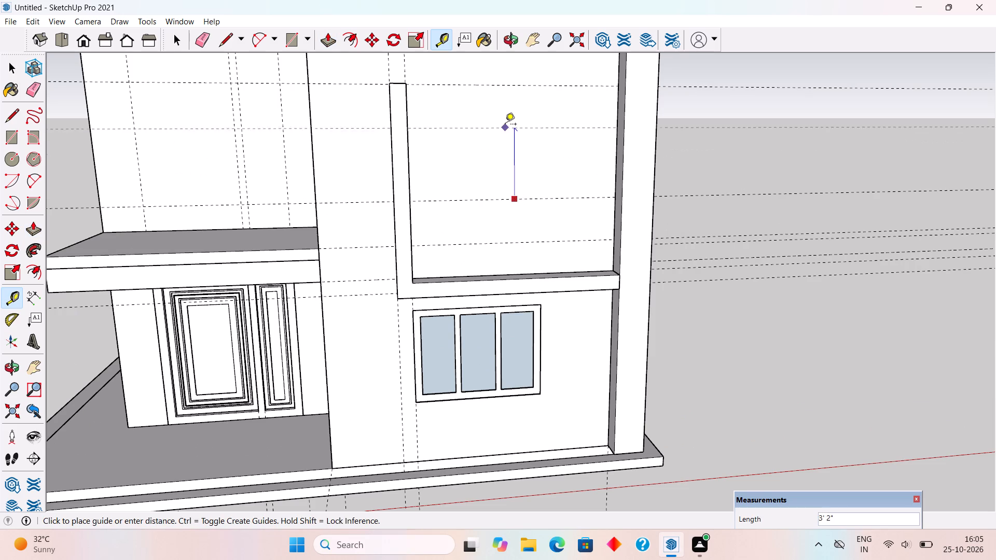
{"action": "type", "text": "4'6\""}
{"action": "key", "text": "Return"}
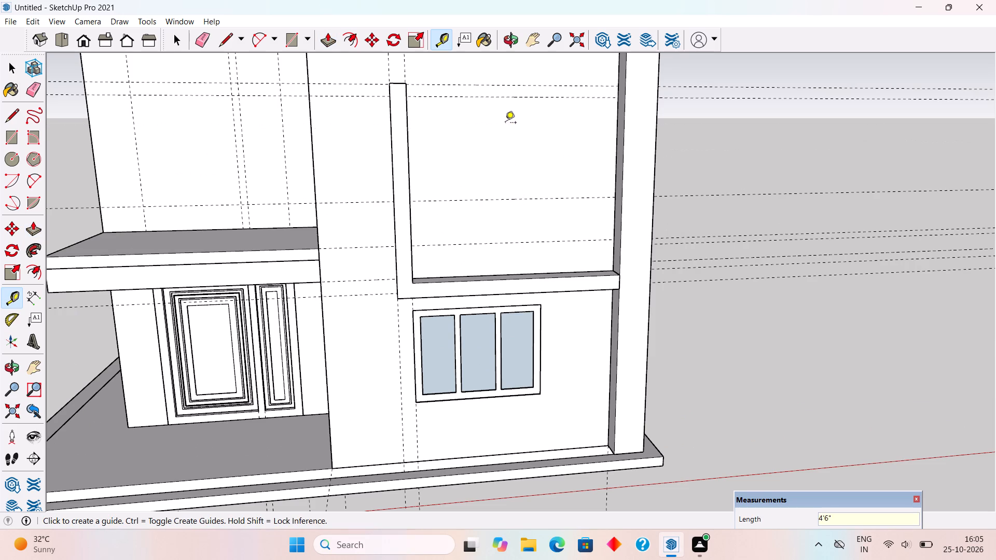
Extrude the post's top face 2" further up.
{"action": "middle_click_drag", "start_coordinate": [424, 136], "coordinate": [472, 277]}
{"action": "key", "text": "space"}
{"action": "scroll", "coordinate": [403, 192], "scroll_direction": "up", "scroll_amount": 4}
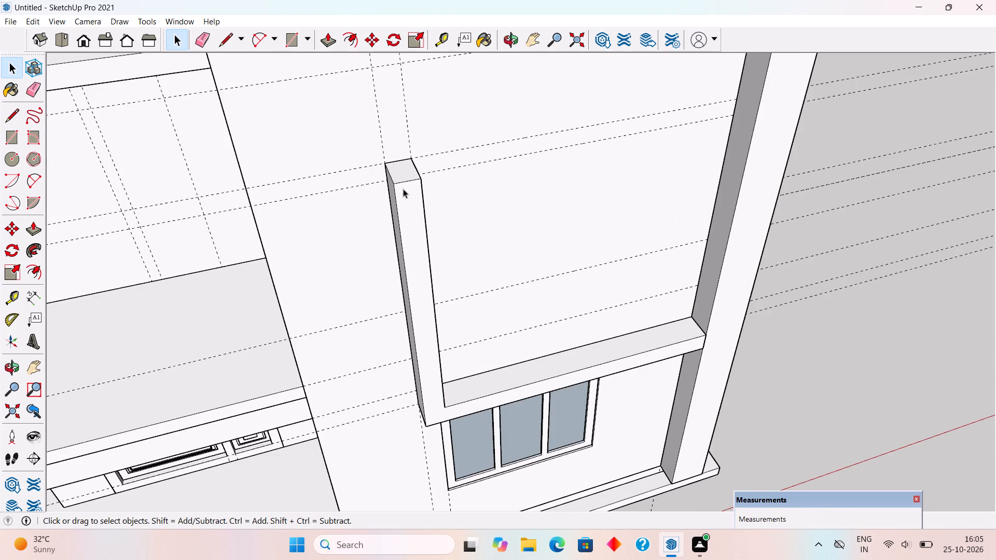
{"action": "left_click", "coordinate": [405, 176]}
{"action": "scroll", "coordinate": [405, 176], "scroll_direction": "up", "scroll_amount": 4}
{"action": "key", "text": "p"}
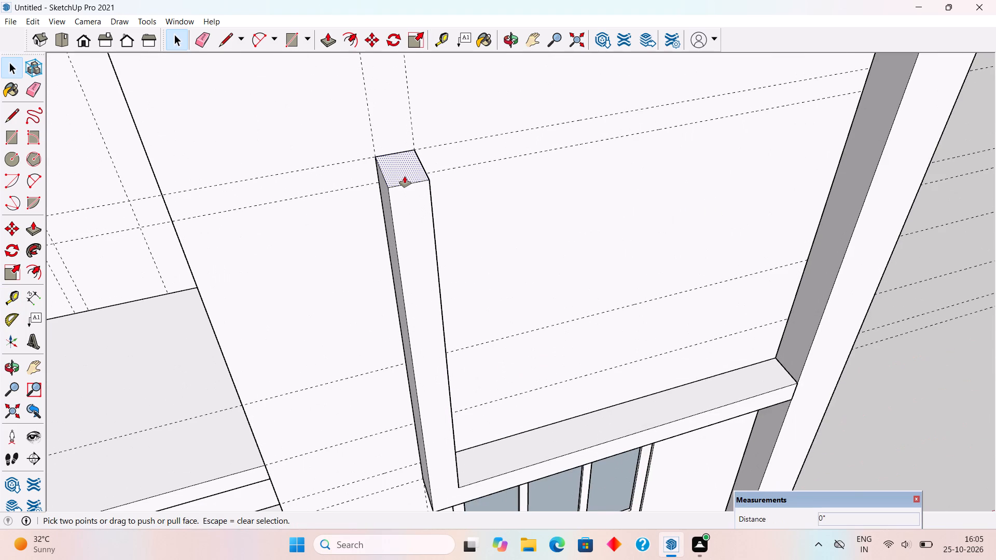
{"action": "left_click", "coordinate": [405, 176]}
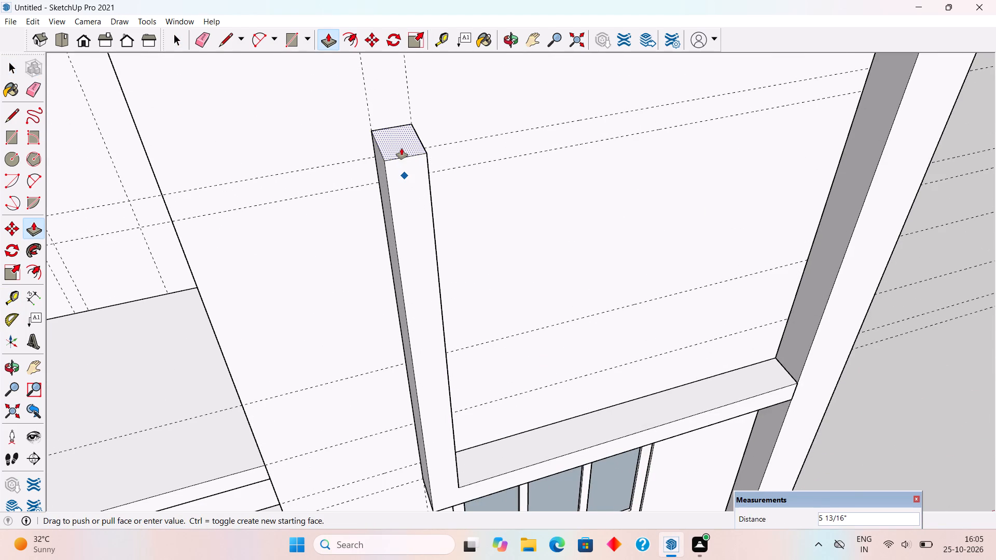
{"action": "type", "text": "2\""}
{"action": "key", "text": "Return"}
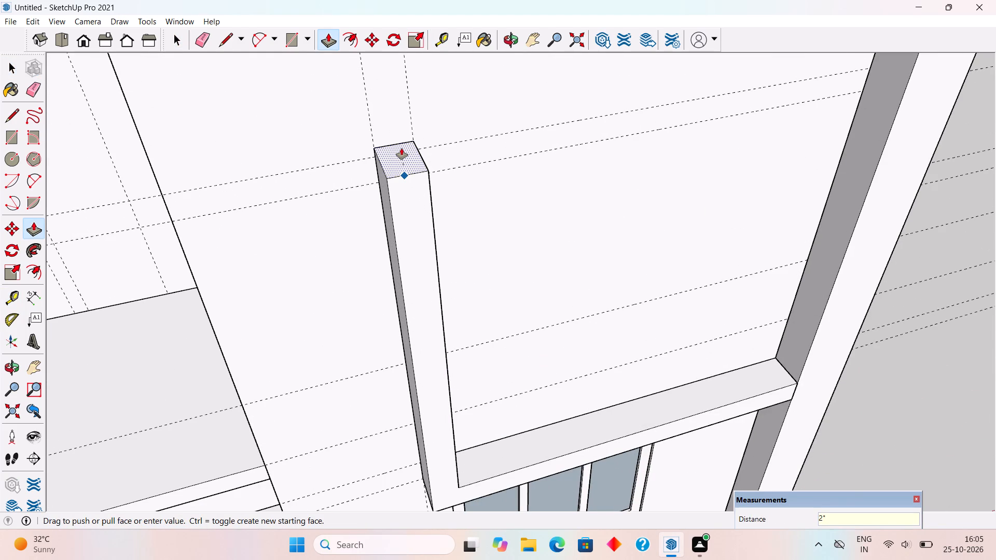
{"action": "key", "text": "space"}
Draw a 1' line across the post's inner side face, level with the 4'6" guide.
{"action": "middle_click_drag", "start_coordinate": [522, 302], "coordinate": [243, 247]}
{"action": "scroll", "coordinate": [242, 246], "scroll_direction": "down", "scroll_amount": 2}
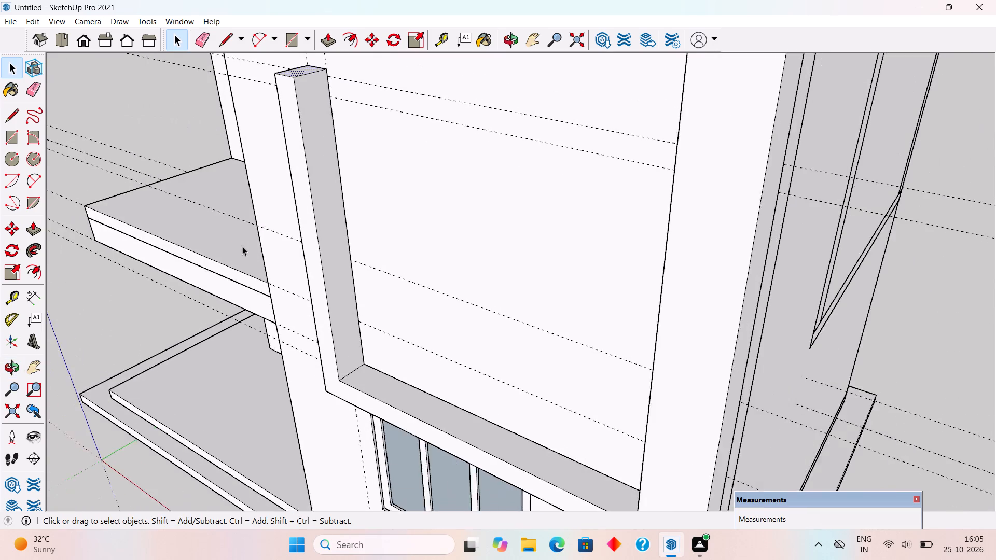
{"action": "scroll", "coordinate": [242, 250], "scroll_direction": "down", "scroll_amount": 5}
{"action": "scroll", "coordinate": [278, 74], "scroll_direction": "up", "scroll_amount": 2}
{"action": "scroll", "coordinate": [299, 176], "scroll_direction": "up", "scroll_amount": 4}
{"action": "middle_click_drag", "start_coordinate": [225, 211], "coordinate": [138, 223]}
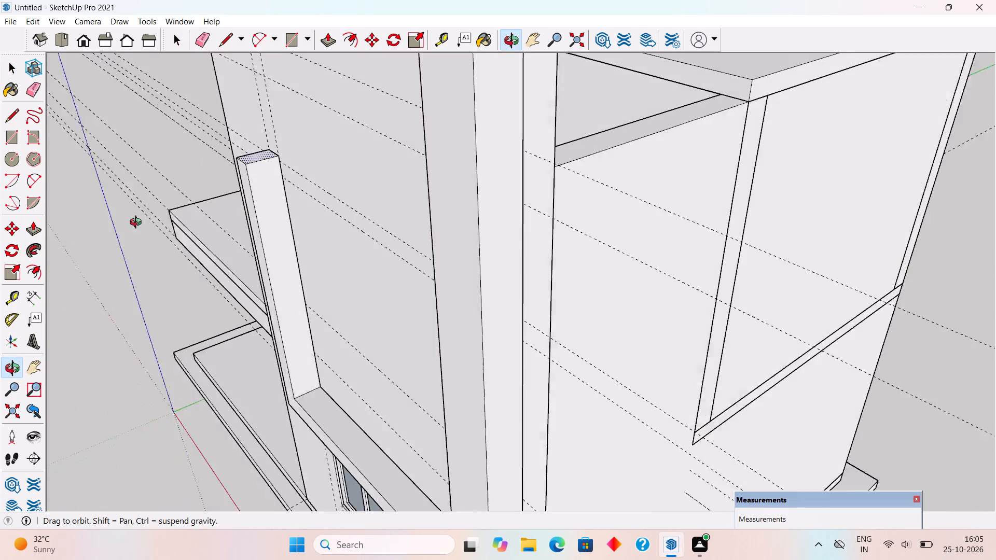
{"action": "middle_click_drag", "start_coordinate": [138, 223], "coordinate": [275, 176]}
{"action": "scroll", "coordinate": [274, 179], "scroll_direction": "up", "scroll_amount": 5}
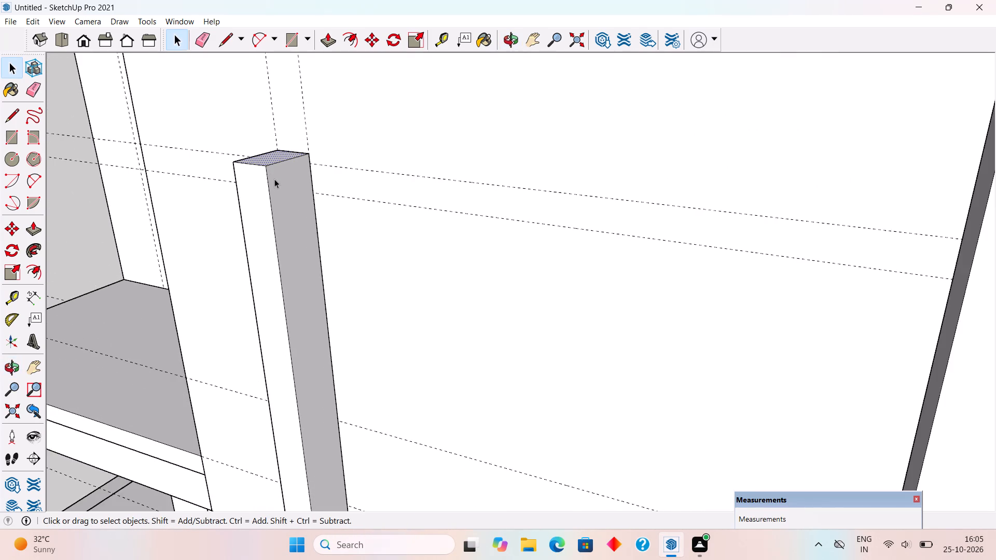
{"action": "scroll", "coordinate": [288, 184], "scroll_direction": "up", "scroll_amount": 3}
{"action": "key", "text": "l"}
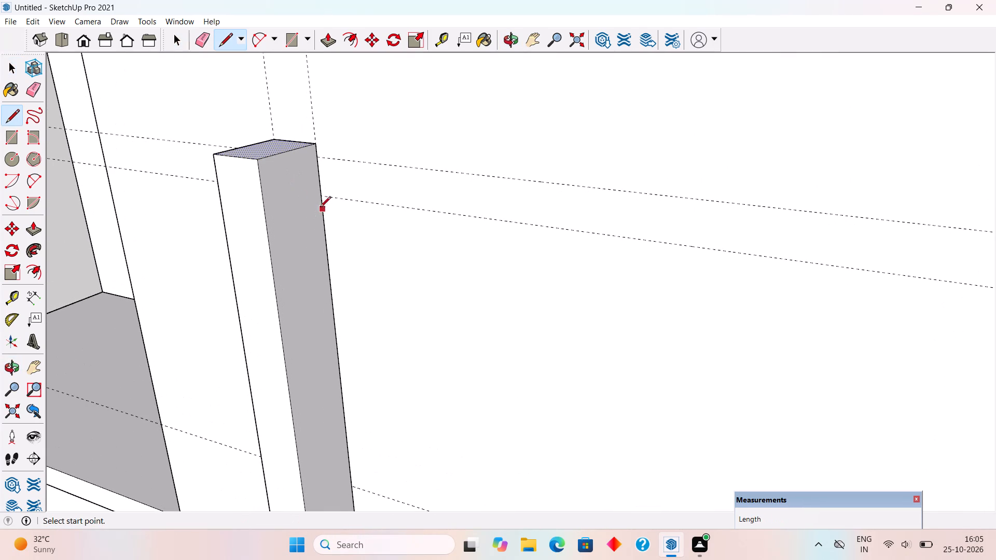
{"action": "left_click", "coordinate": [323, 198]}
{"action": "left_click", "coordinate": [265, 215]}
Measure from the post's top edge down to the line on its inner side face.
{"action": "key", "text": "t"}
{"action": "left_click", "coordinate": [291, 151]}
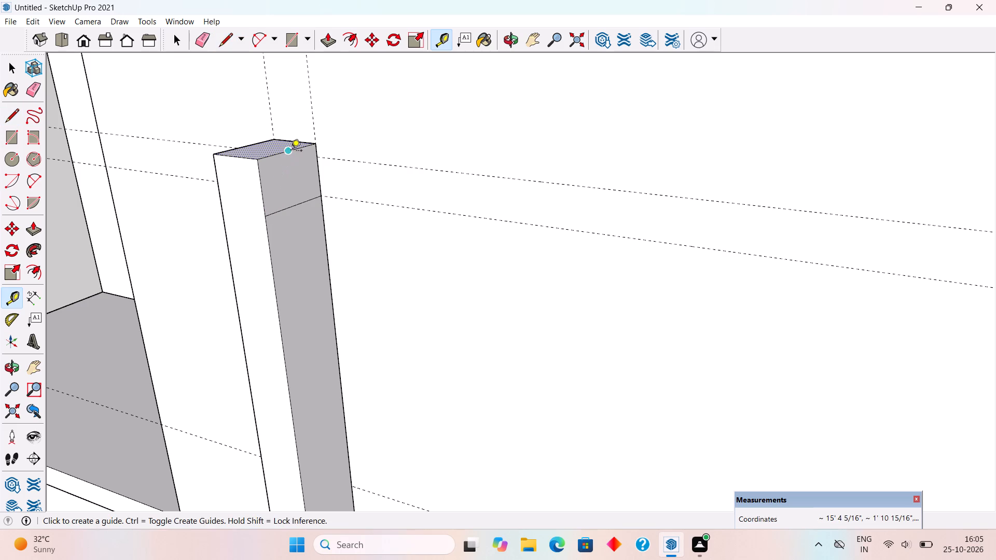
{"action": "key", "text": "space"}
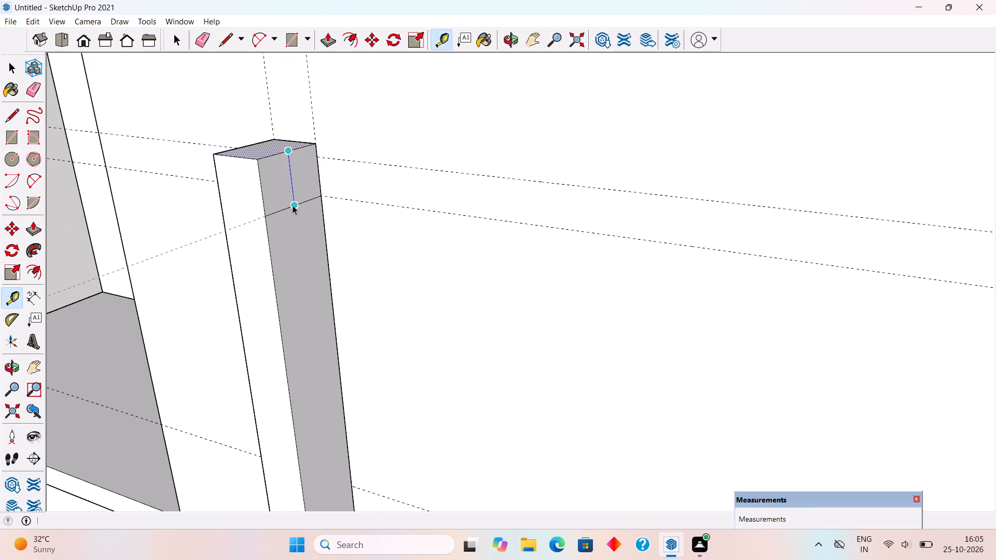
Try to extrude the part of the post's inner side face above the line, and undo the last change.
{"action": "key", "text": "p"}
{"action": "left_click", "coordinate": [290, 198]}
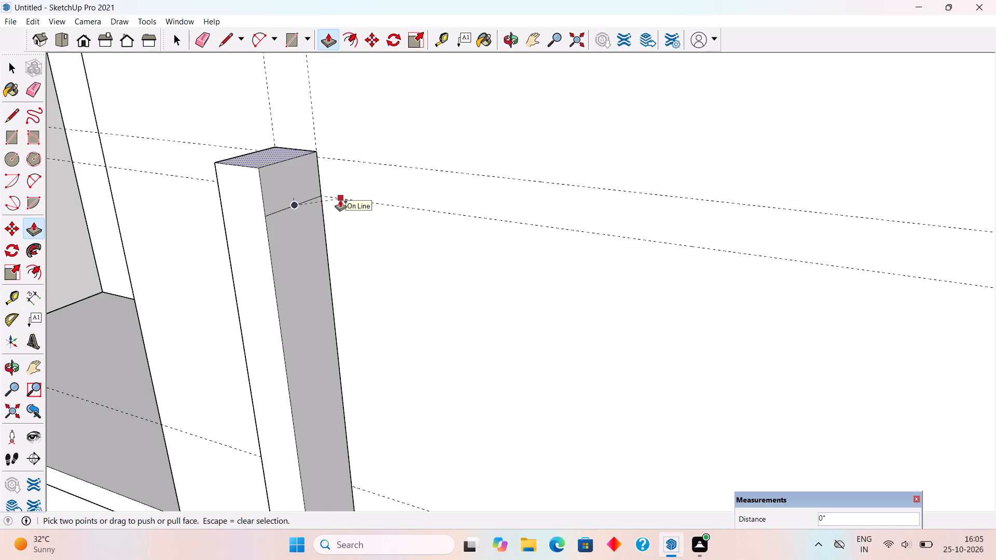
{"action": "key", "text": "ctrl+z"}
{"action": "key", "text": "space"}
Redraw the 1' line across the post's inner side face, level with the 4'6" guide.
{"action": "scroll", "coordinate": [326, 194], "scroll_direction": "up", "scroll_amount": 5}
{"action": "key", "text": "l"}
{"action": "left_click", "coordinate": [321, 197]}
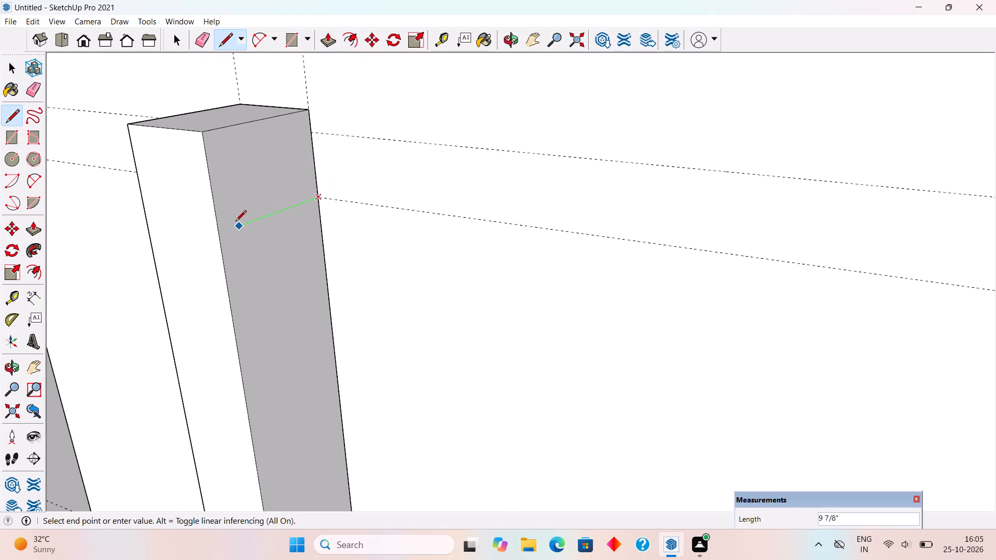
{"action": "left_click", "coordinate": [219, 233]}
Extrude the part of the post's inner side face above the line about 6'6" toward the pilaster as the frame's top beam.
{"action": "key", "text": "p"}
{"action": "left_click", "coordinate": [232, 203]}
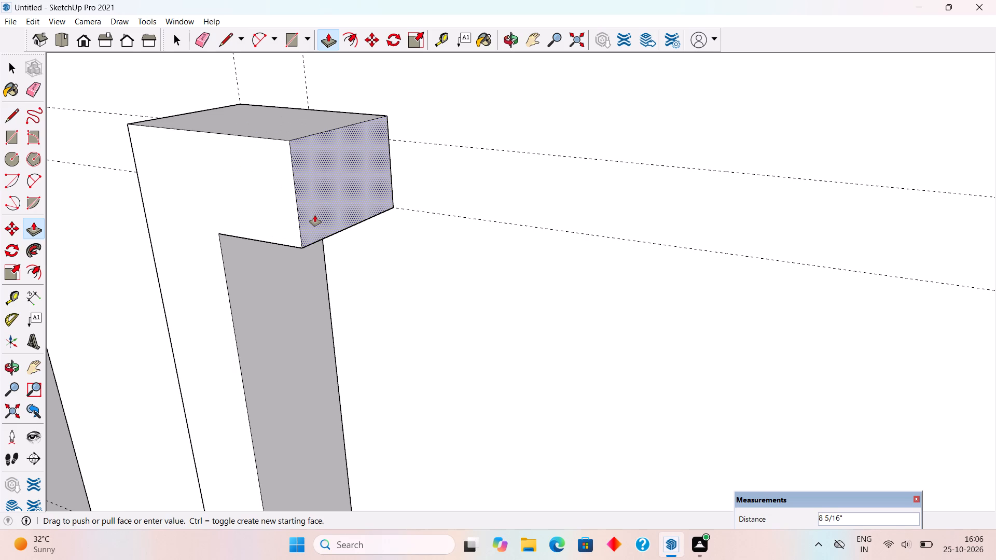
{"action": "scroll", "coordinate": [313, 216], "scroll_direction": "down", "scroll_amount": 5}
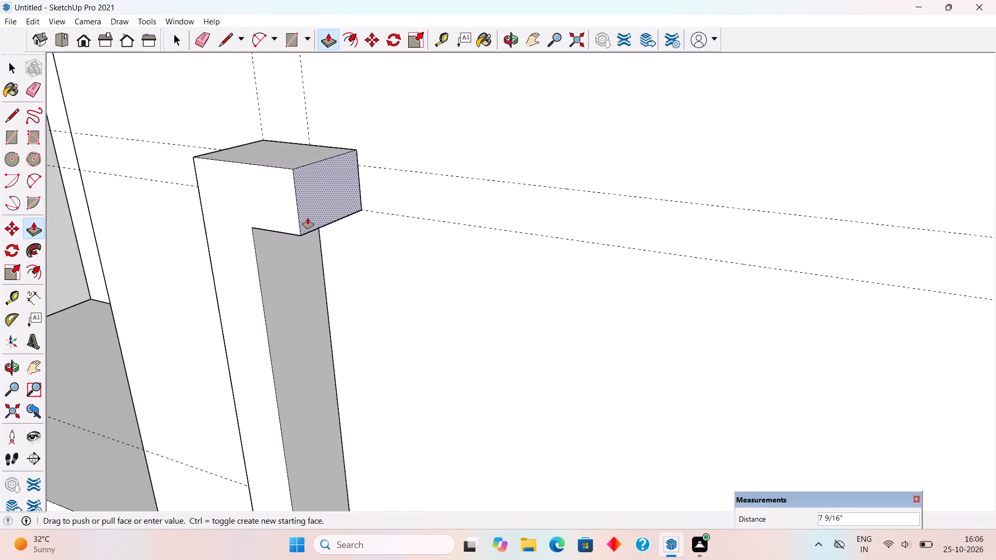
{"action": "scroll", "coordinate": [306, 218], "scroll_direction": "down", "scroll_amount": 10}
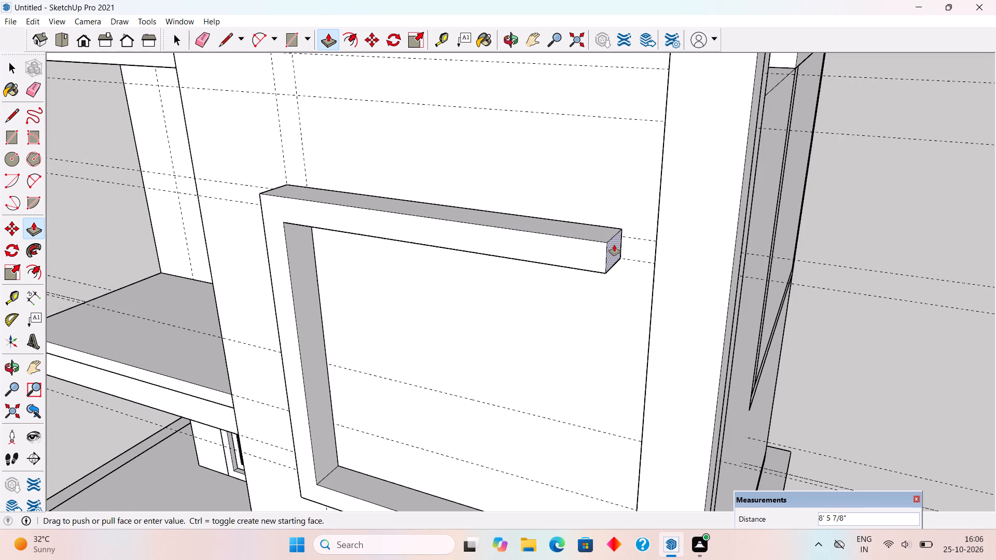
{"action": "middle_click_drag", "start_coordinate": [574, 253], "coordinate": [669, 91]}
{"action": "scroll", "coordinate": [672, 91], "scroll_direction": "down", "scroll_amount": 3}
{"action": "middle_click_drag", "start_coordinate": [610, 143], "coordinate": [610, 145]}
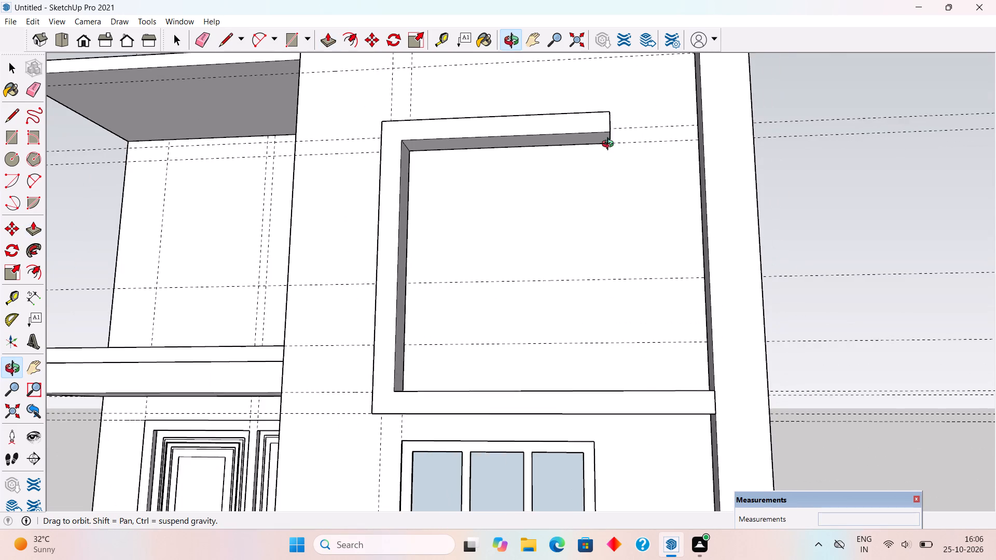
{"action": "middle_click_drag", "start_coordinate": [610, 145], "coordinate": [624, 217]}
{"action": "left_click", "coordinate": [617, 217]}
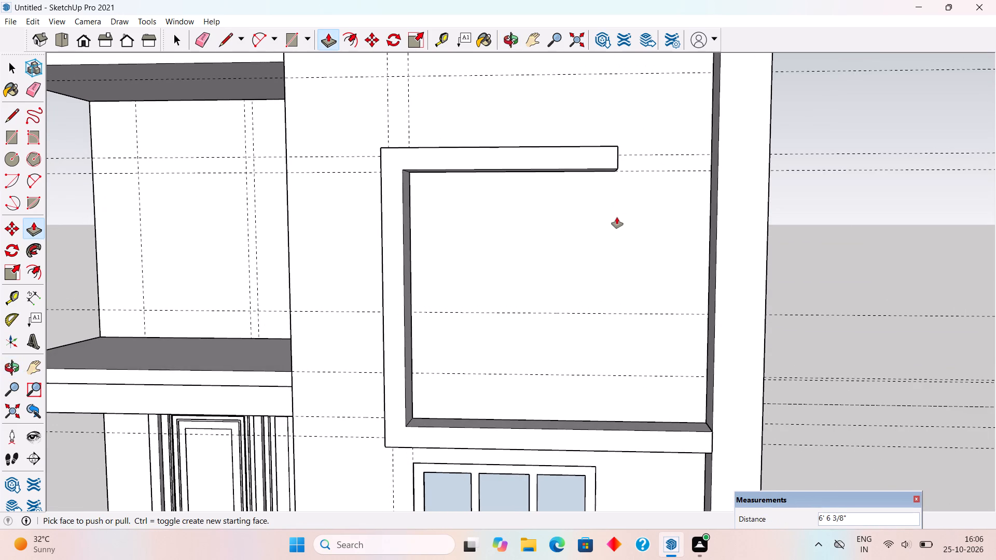
Place a vertical guide on the front wall 1' in from the pilaster's inner edge.
{"action": "key", "text": "t"}
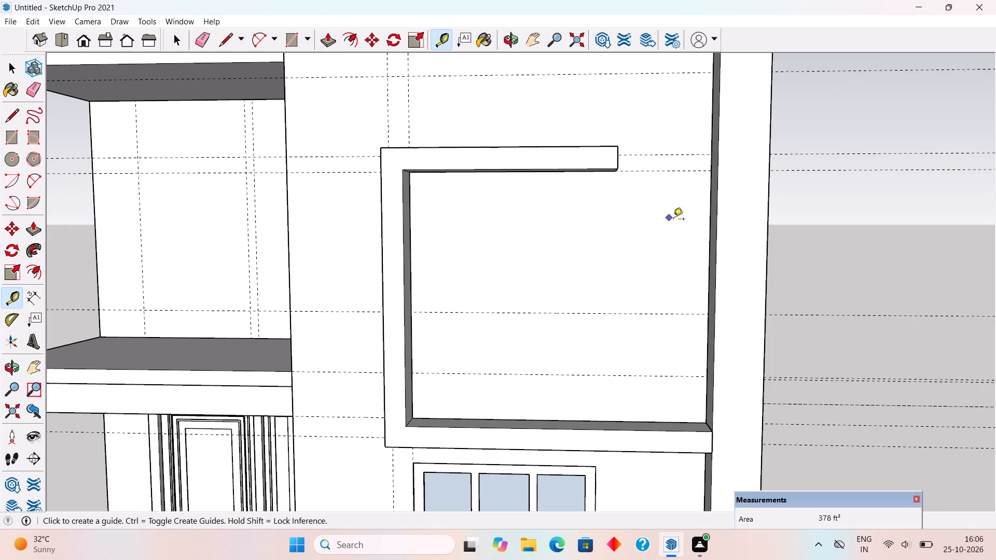
{"action": "left_click", "coordinate": [708, 204]}
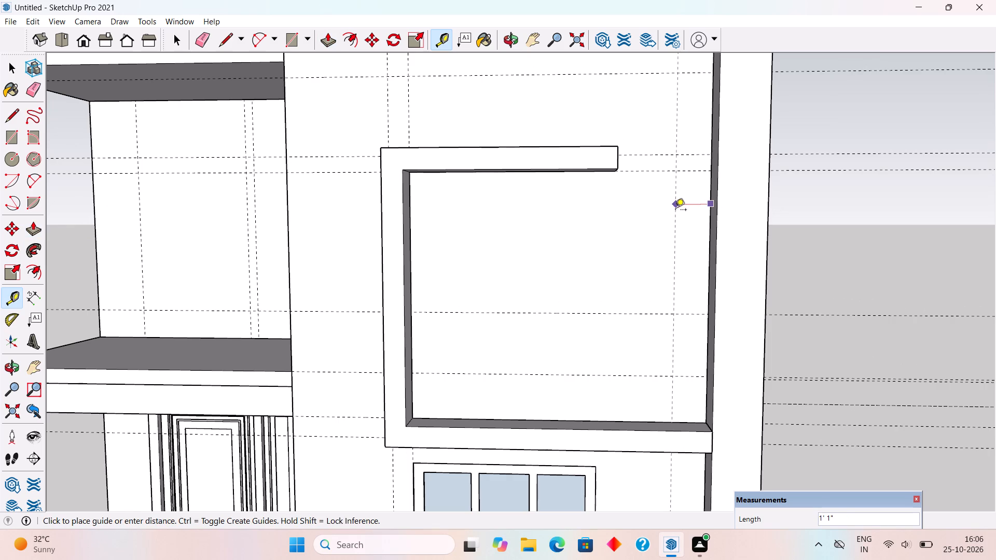
{"action": "type", "text": "1'"}
{"action": "key", "text": "Return"}
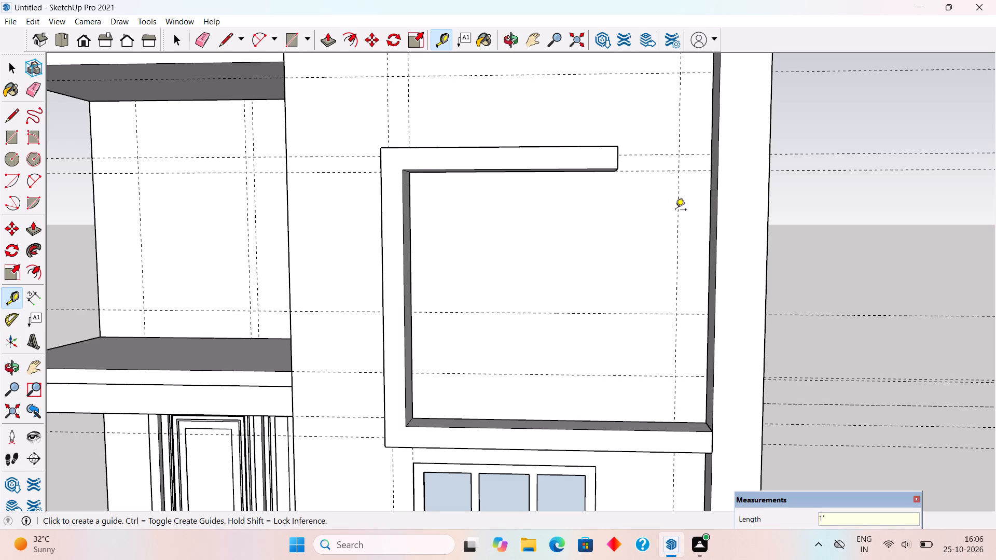
Place a second vertical guide 8" from the 1' guide, on the side away from the pilaster.
{"action": "scroll", "coordinate": [674, 213], "scroll_direction": "down", "scroll_amount": 1}
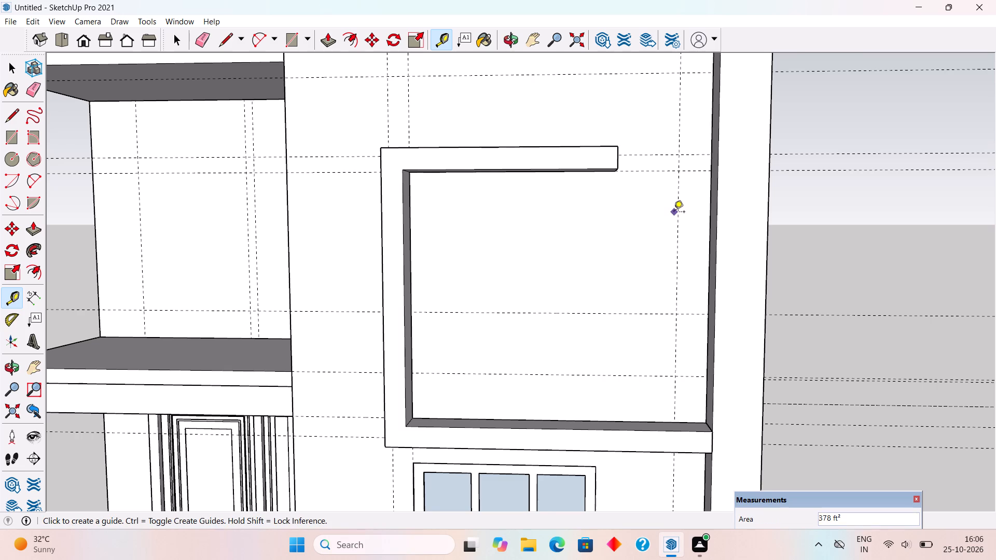
{"action": "left_click", "coordinate": [679, 219]}
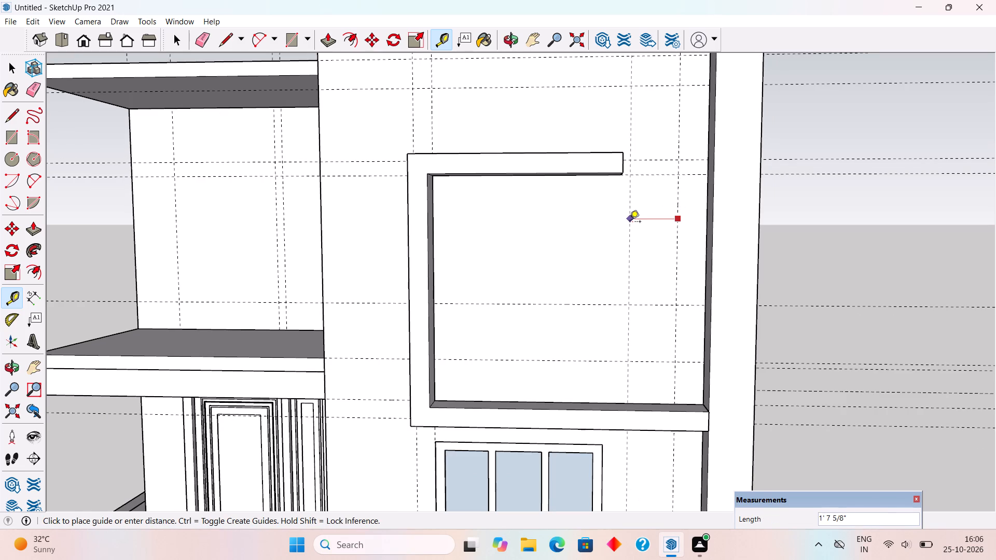
{"action": "type", "text": "8\""}
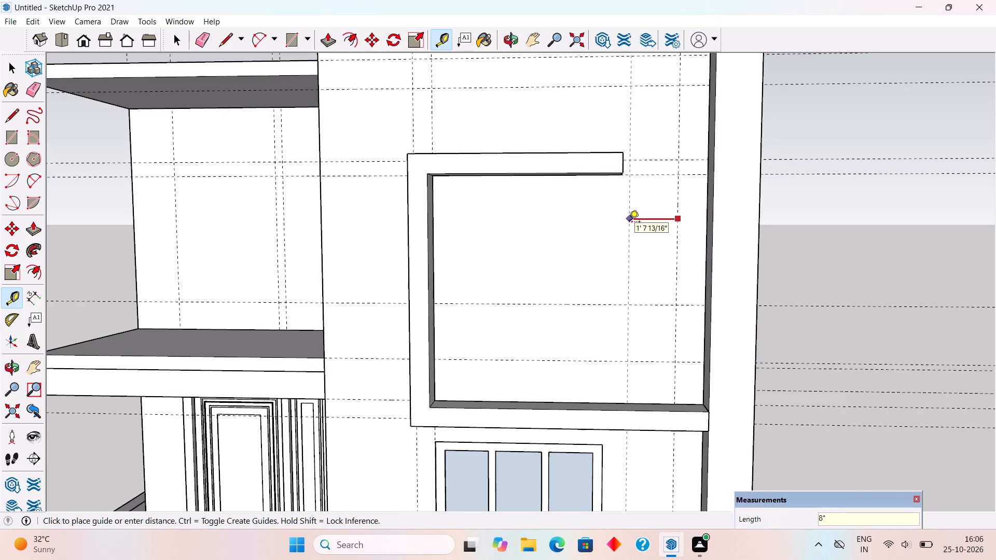
{"action": "key", "text": "Return"}
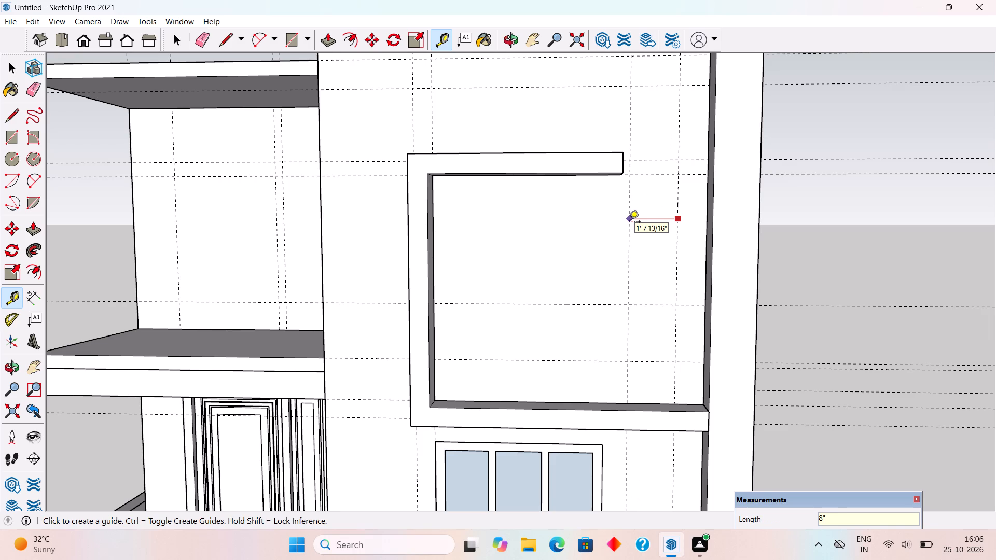
Place a vertical guide along the edge of the front-wall window nearest the pilaster.
{"action": "scroll", "coordinate": [629, 222], "scroll_direction": "down", "scroll_amount": 3}
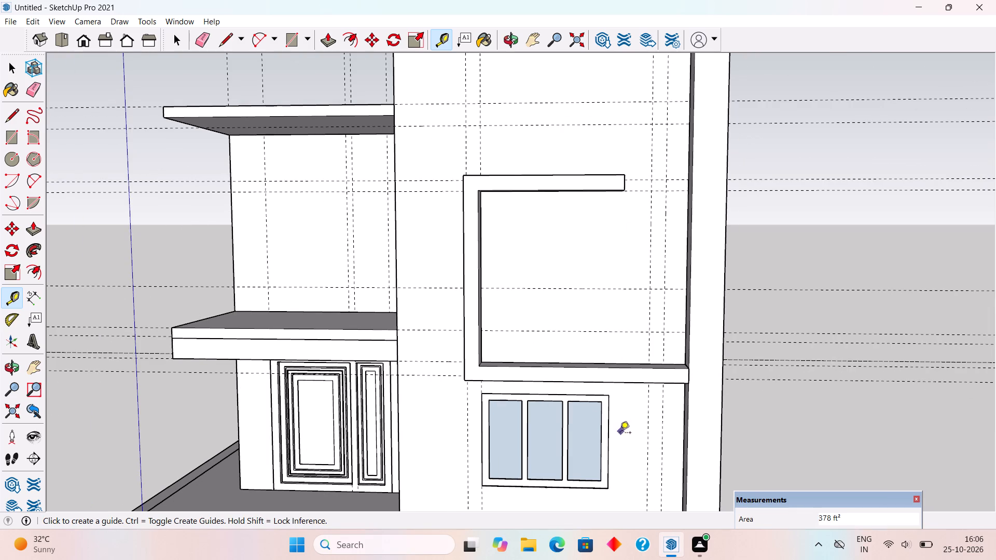
{"action": "double_click", "coordinate": [606, 447]}
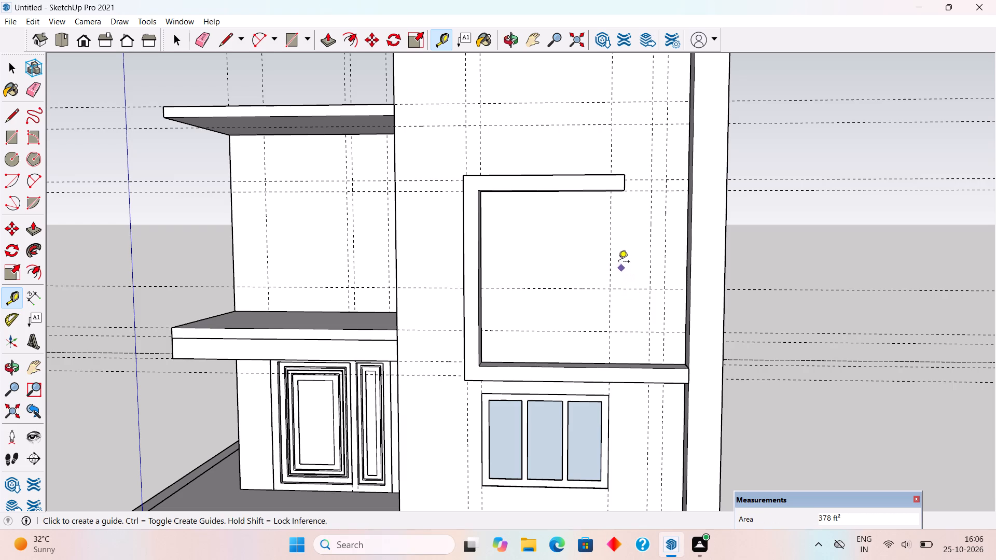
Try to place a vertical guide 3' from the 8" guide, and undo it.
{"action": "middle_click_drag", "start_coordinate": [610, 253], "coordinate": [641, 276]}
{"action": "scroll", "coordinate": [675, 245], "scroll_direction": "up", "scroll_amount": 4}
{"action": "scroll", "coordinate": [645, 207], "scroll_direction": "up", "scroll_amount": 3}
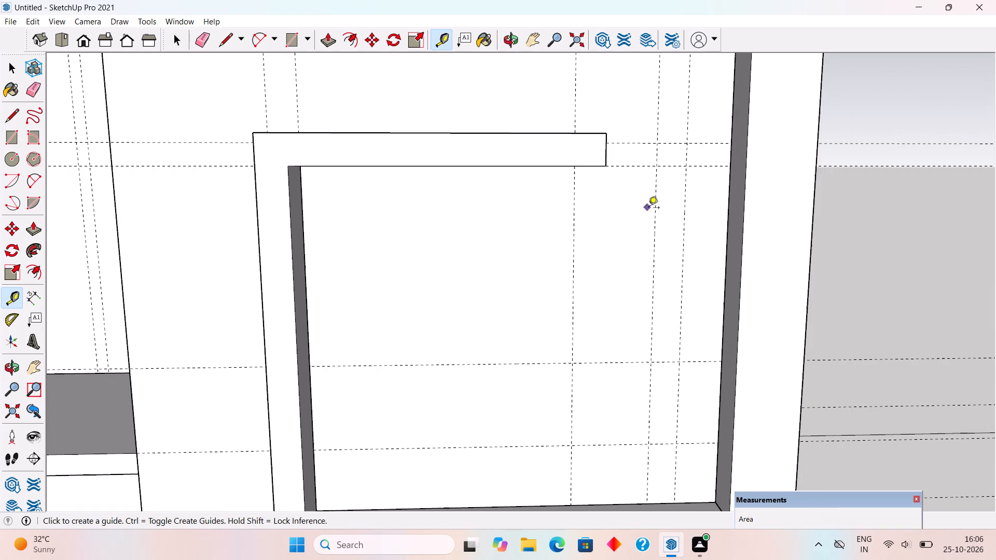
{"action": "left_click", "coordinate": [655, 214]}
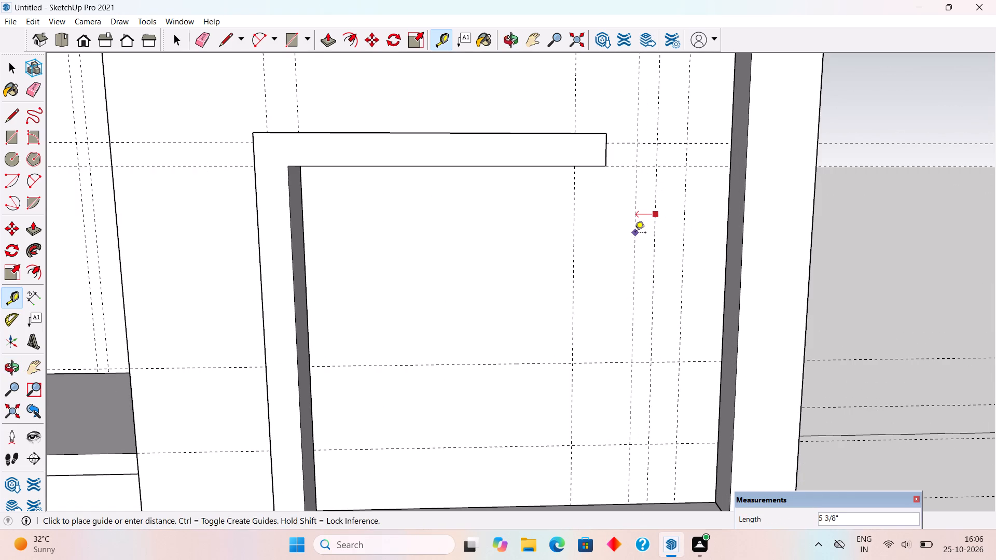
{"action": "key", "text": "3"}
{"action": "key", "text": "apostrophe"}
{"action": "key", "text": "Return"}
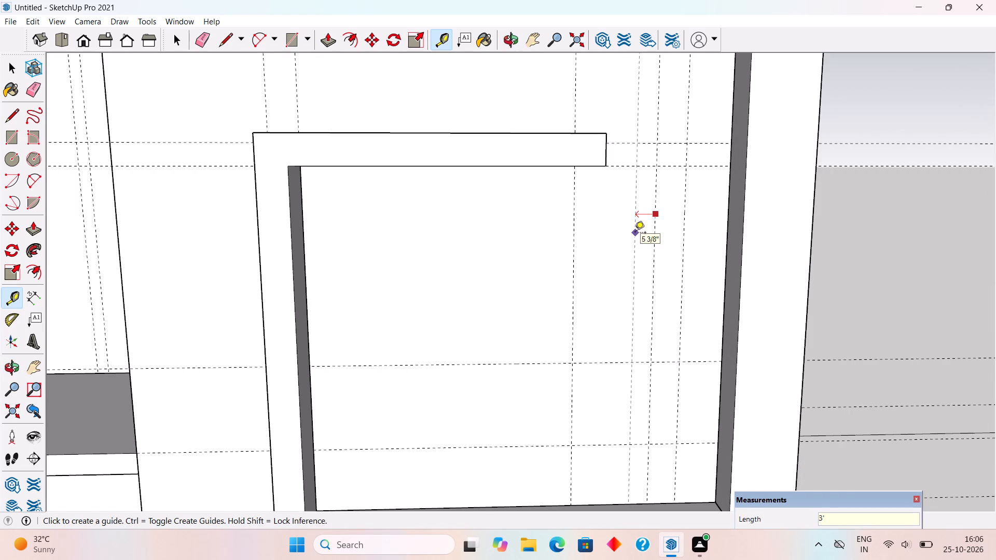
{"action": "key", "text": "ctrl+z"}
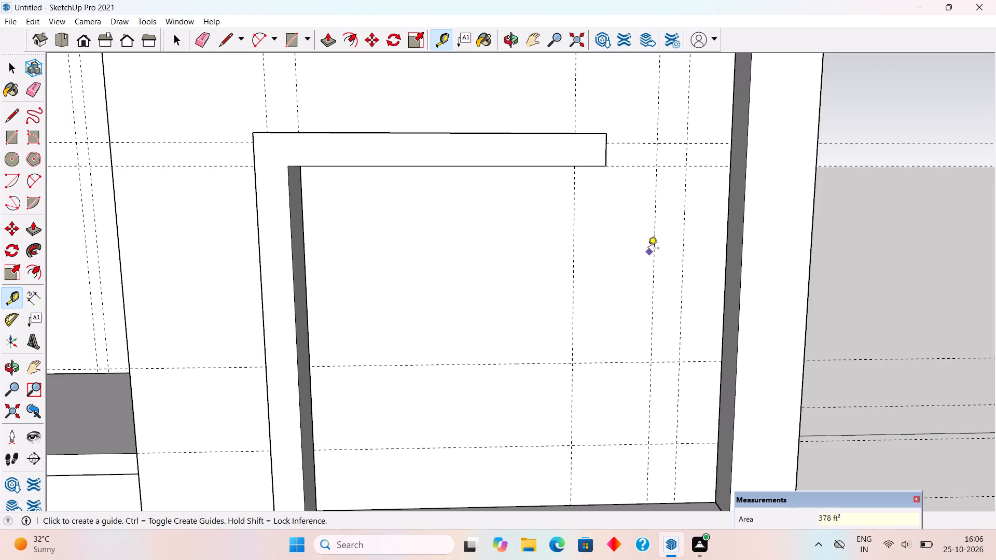
Extend the end face of the frame's top beam about 2'1" to the vertical guide 1' from the pilaster.
{"action": "key", "text": "space"}
{"action": "middle_click_drag", "start_coordinate": [601, 191], "coordinate": [479, 251]}
{"action": "scroll", "coordinate": [570, 202], "scroll_direction": "up", "scroll_amount": 7}
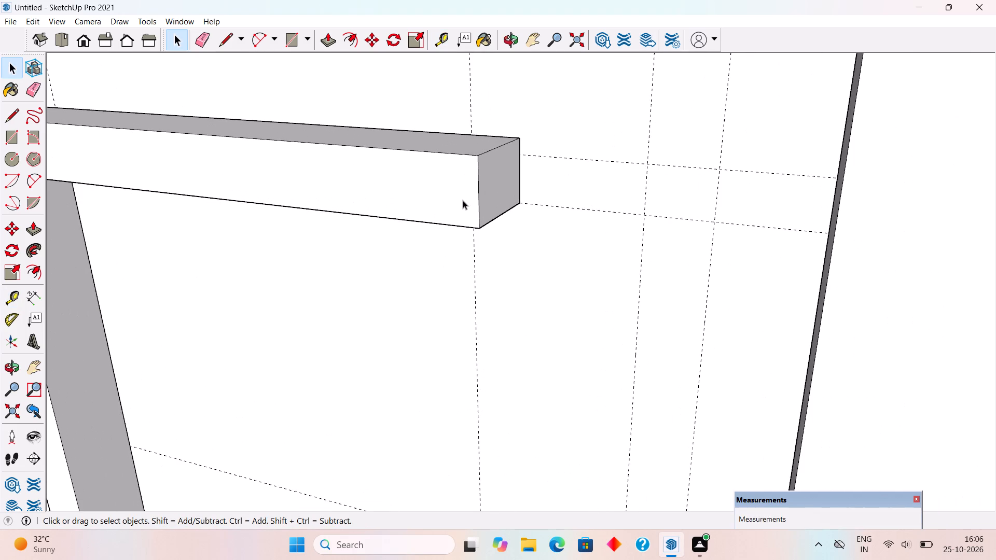
{"action": "left_click", "coordinate": [463, 200]}
{"action": "key", "text": "p"}
{"action": "key", "text": "space"}
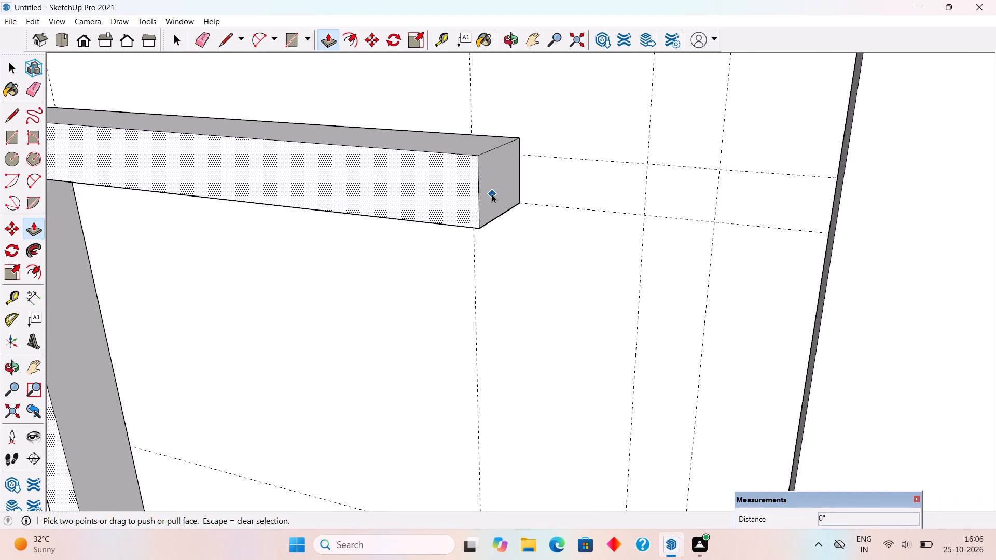
{"action": "left_click", "coordinate": [492, 194]}
{"action": "key", "text": "p"}
{"action": "left_click", "coordinate": [492, 194]}
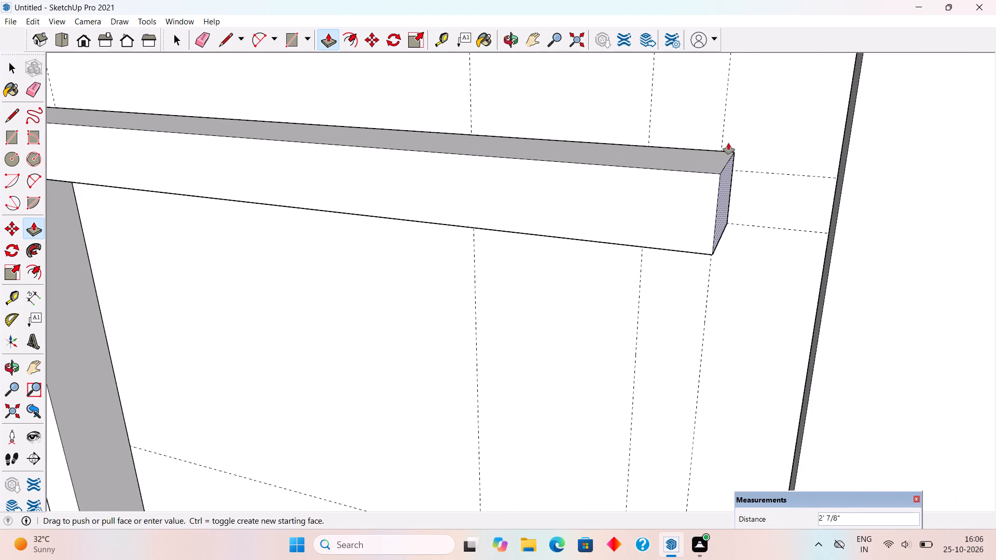
{"action": "left_click", "coordinate": [720, 133]}
Draw a 1' line across the underside of the top beam near its free end, starting at the 8" guide.
{"action": "scroll", "coordinate": [690, 340], "scroll_direction": "down", "scroll_amount": 8}
{"action": "middle_click_drag", "start_coordinate": [677, 398], "coordinate": [763, 224]}
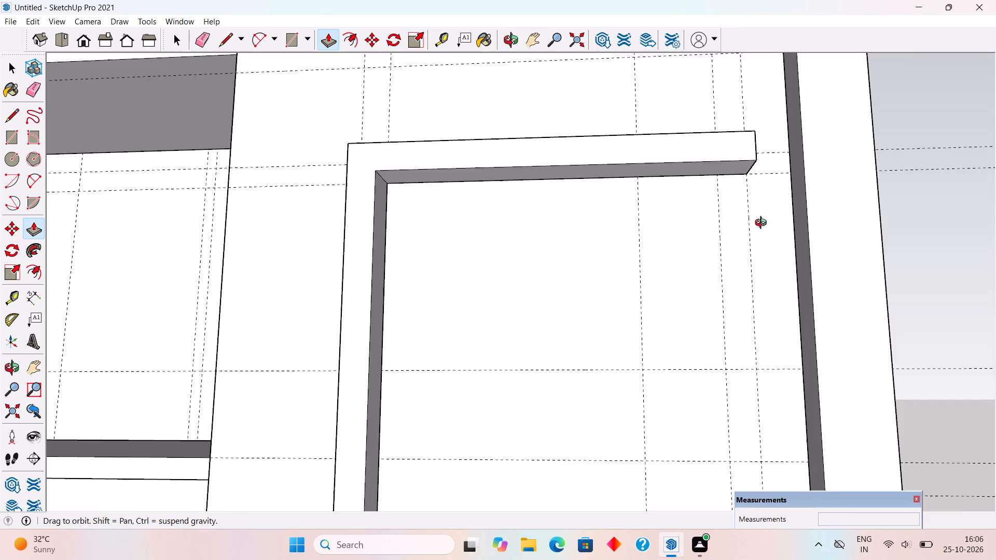
{"action": "middle_click_drag", "start_coordinate": [763, 224], "coordinate": [763, 209]}
{"action": "scroll", "coordinate": [749, 166], "scroll_direction": "up", "scroll_amount": 4}
{"action": "key", "text": "l"}
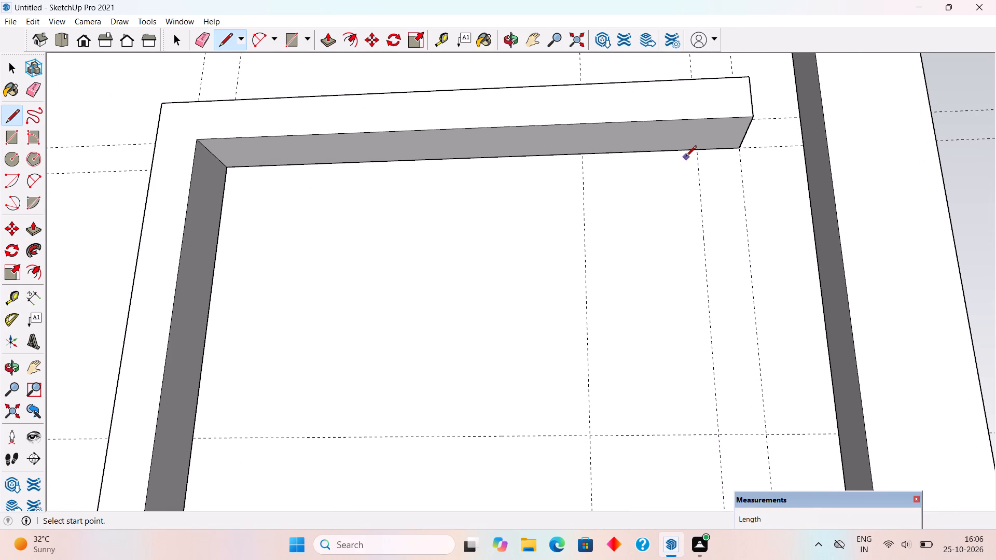
{"action": "left_click", "coordinate": [695, 151]}
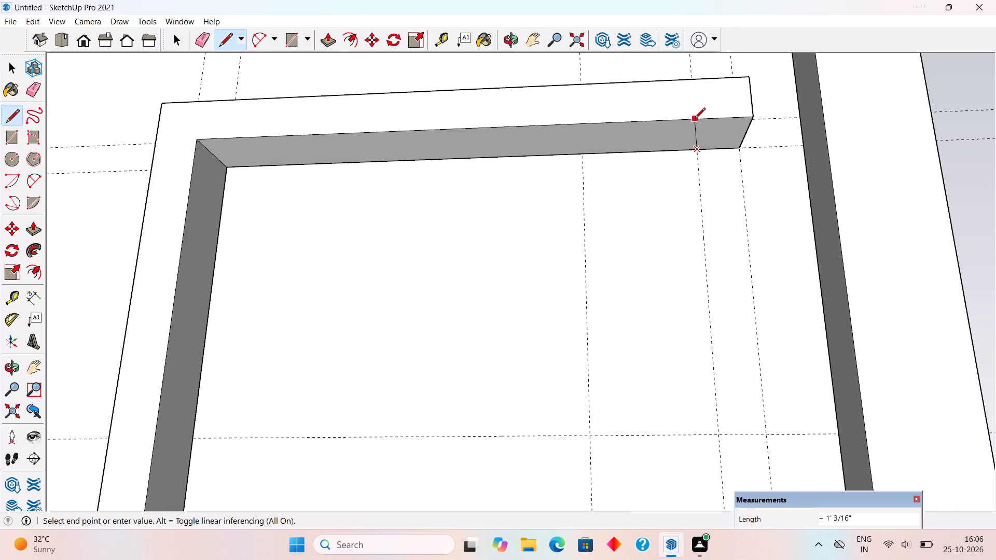
{"action": "left_click", "coordinate": [702, 119]}
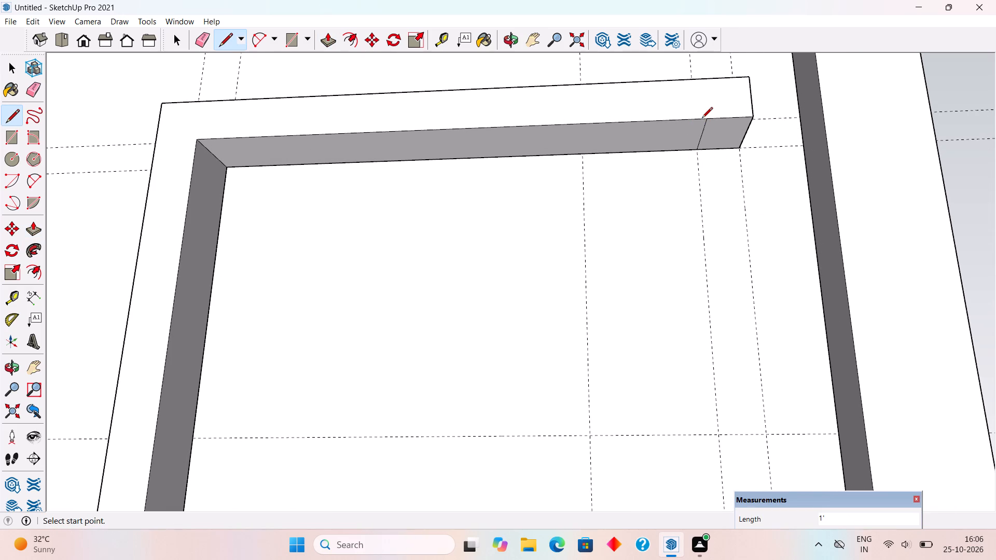
Extrude the end section of the top beam's underside 6'10" downward to form the frame's second post.
{"action": "key", "text": "p"}
{"action": "left_click", "coordinate": [728, 139]}
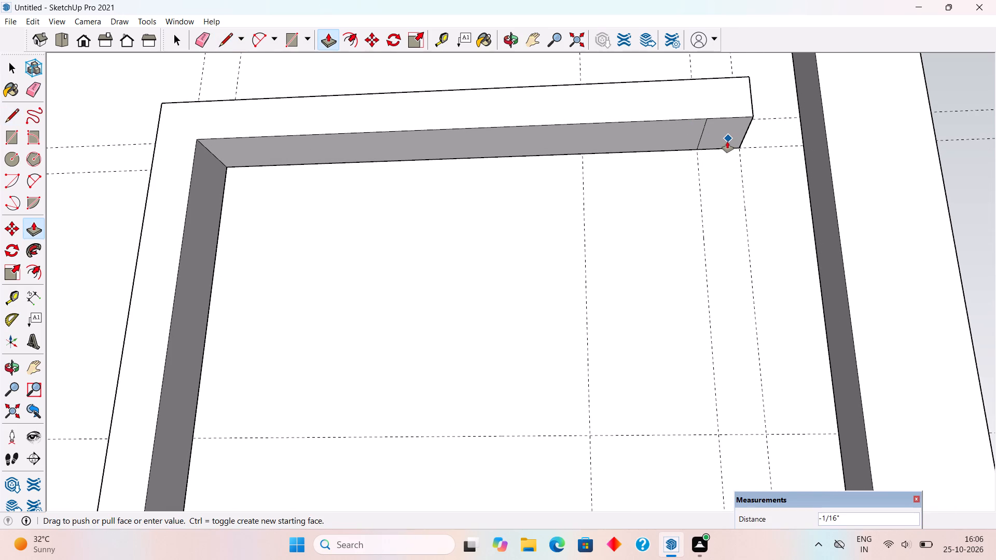
{"action": "key", "text": "space"}
{"action": "left_click", "coordinate": [727, 142]}
{"action": "key", "text": "p"}
{"action": "left_click", "coordinate": [727, 142]}
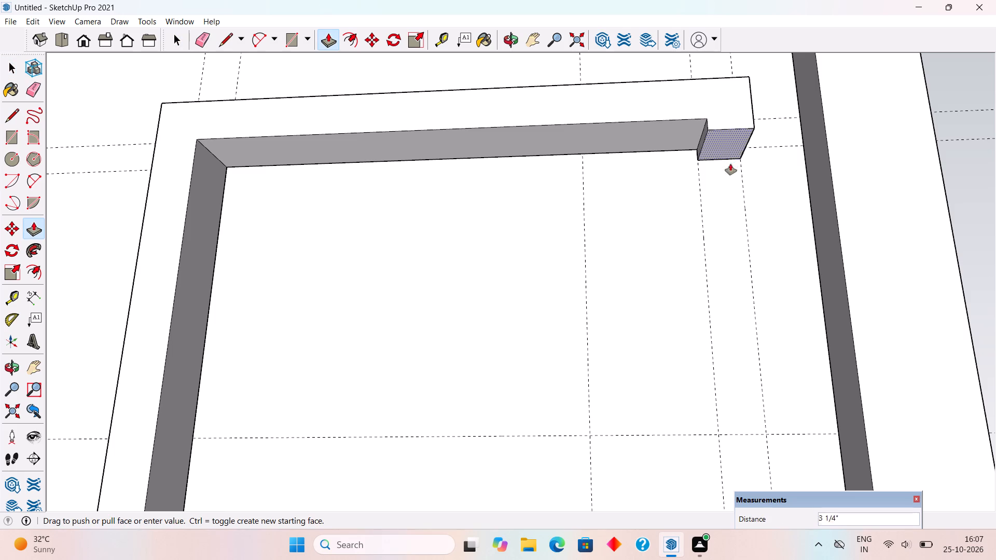
{"action": "scroll", "coordinate": [753, 254], "scroll_direction": "down", "scroll_amount": 10}
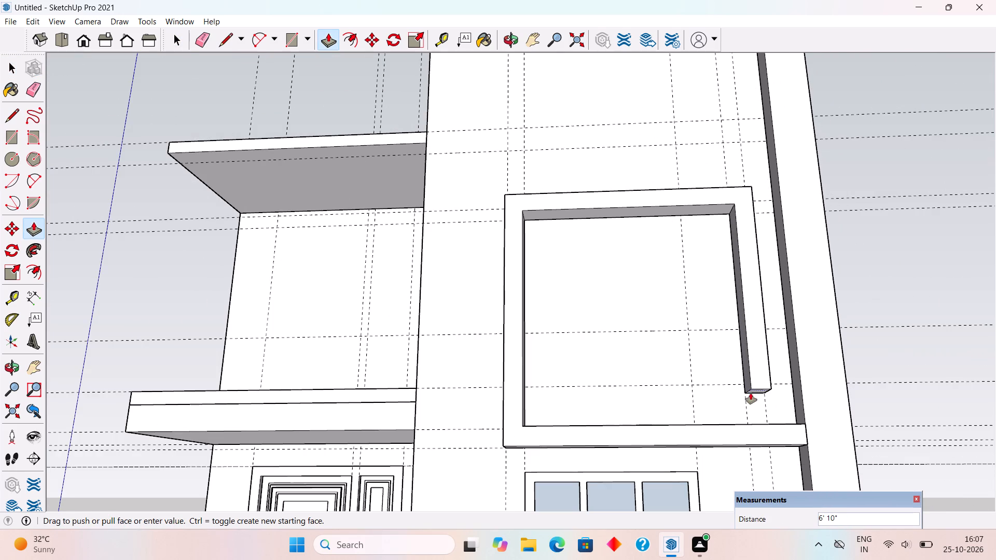
{"action": "left_click", "coordinate": [751, 393]}
Measure from the upper horizontal guide inside the frame up to the top beam's lower edge at the wall.
{"action": "middle_click_drag", "start_coordinate": [656, 265], "coordinate": [657, 362]}
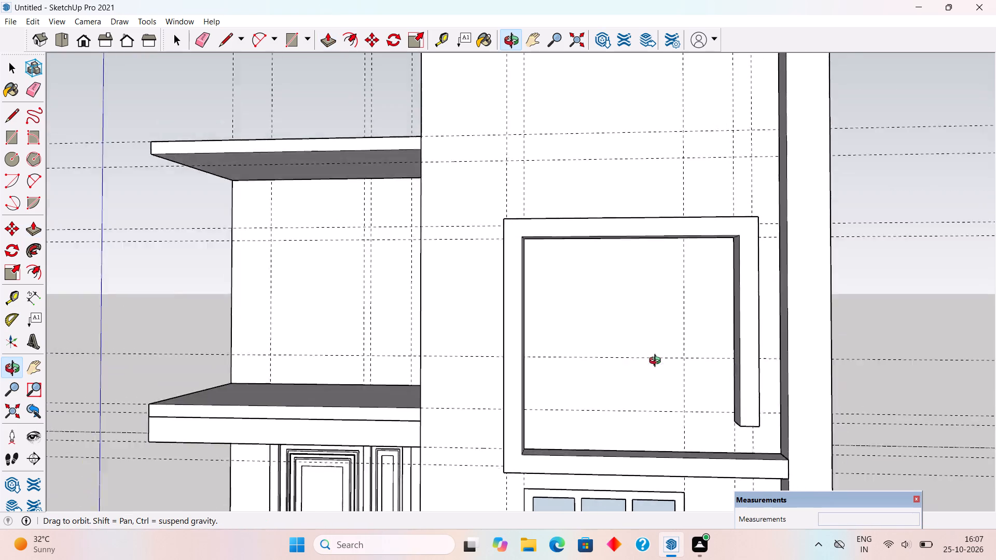
{"action": "middle_click_drag", "start_coordinate": [657, 362], "coordinate": [668, 391]}
{"action": "scroll", "coordinate": [668, 391], "scroll_direction": "down", "scroll_amount": 3}
{"action": "middle_click_drag", "start_coordinate": [703, 467], "coordinate": [619, 332]}
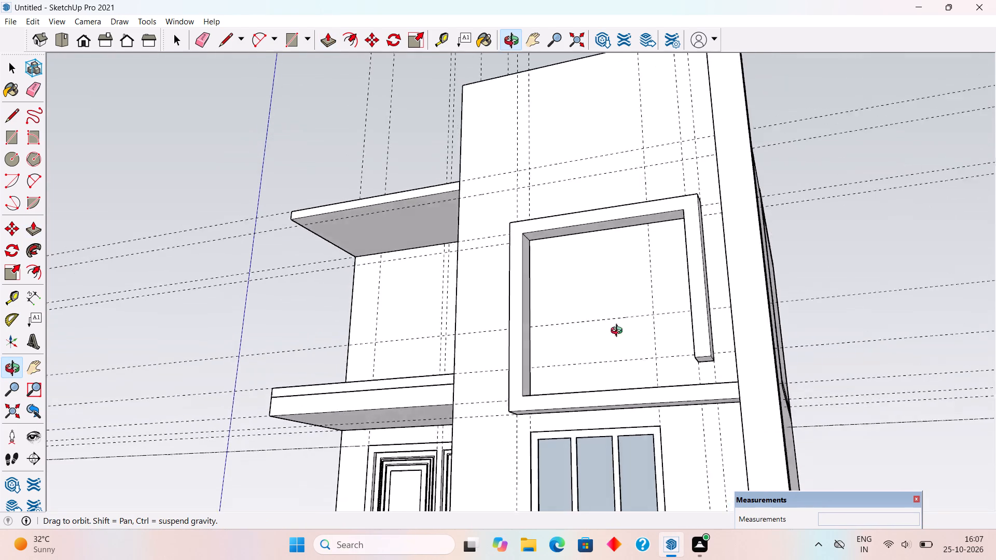
{"action": "middle_click_drag", "start_coordinate": [619, 332], "coordinate": [741, 427]}
{"action": "scroll", "coordinate": [738, 374], "scroll_direction": "up", "scroll_amount": 3}
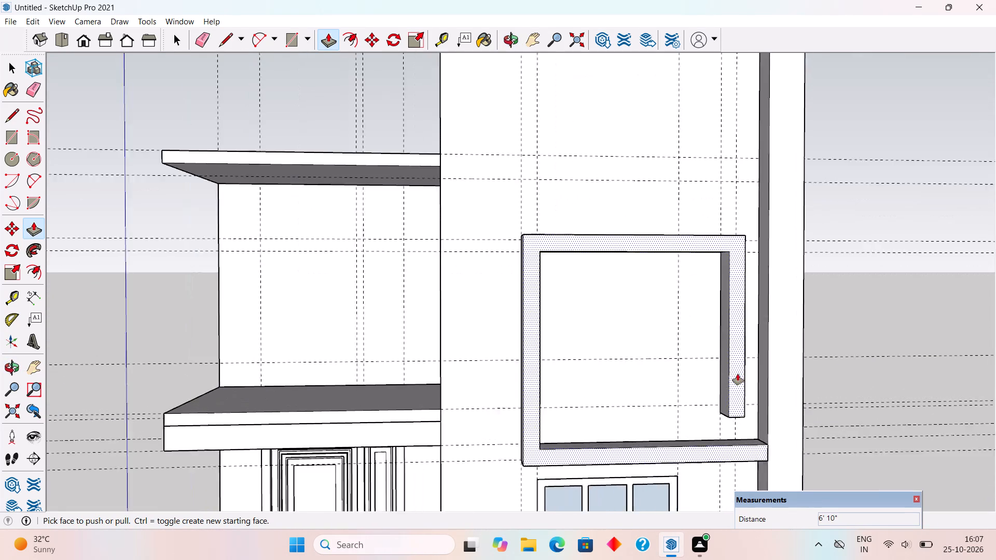
{"action": "scroll", "coordinate": [738, 374], "scroll_direction": "up", "scroll_amount": 1}
{"action": "key", "text": "space"}
{"action": "middle_click_drag", "start_coordinate": [623, 331], "coordinate": [528, 307]}
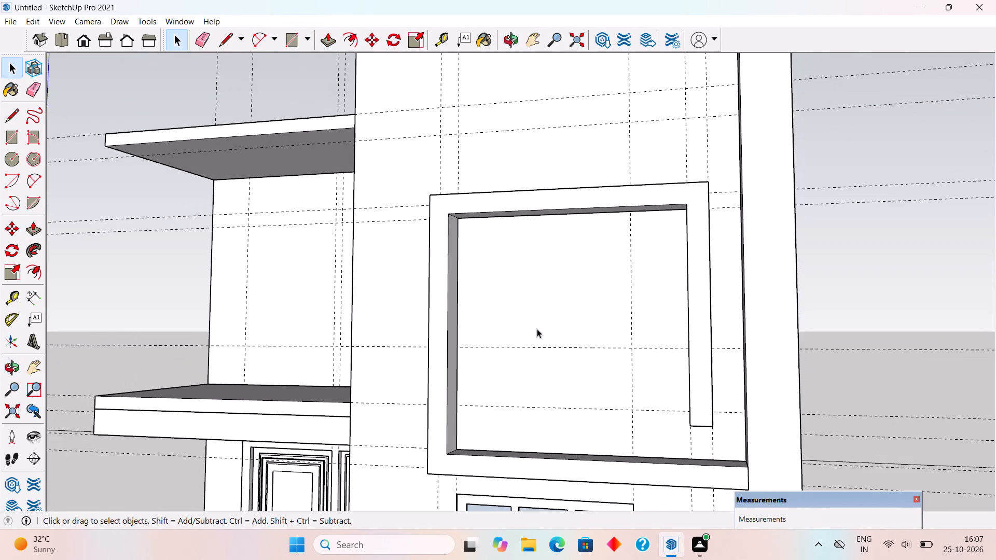
{"action": "scroll", "coordinate": [538, 330], "scroll_direction": "up", "scroll_amount": 4}
{"action": "middle_click_drag", "start_coordinate": [577, 359], "coordinate": [588, 303]}
{"action": "key", "text": "t"}
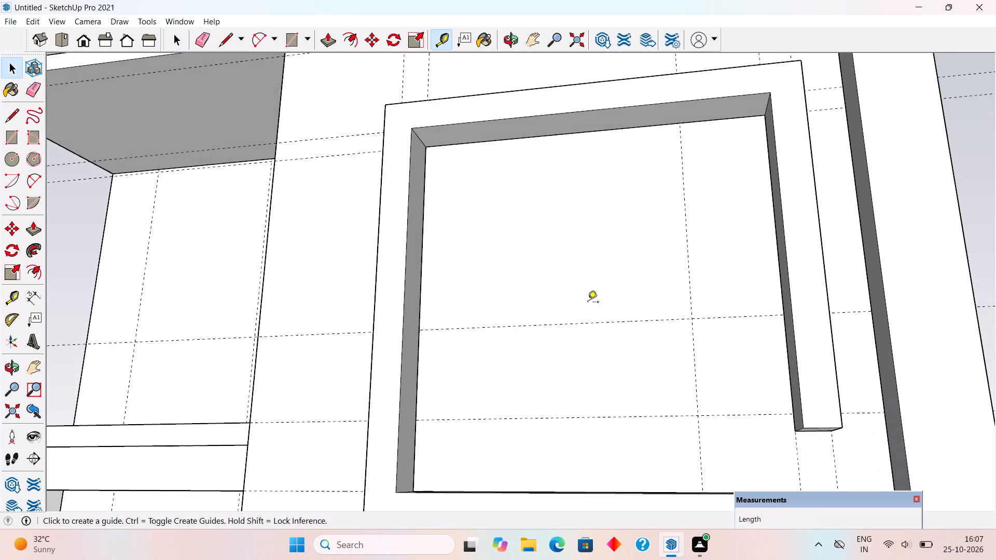
{"action": "left_click", "coordinate": [613, 320]}
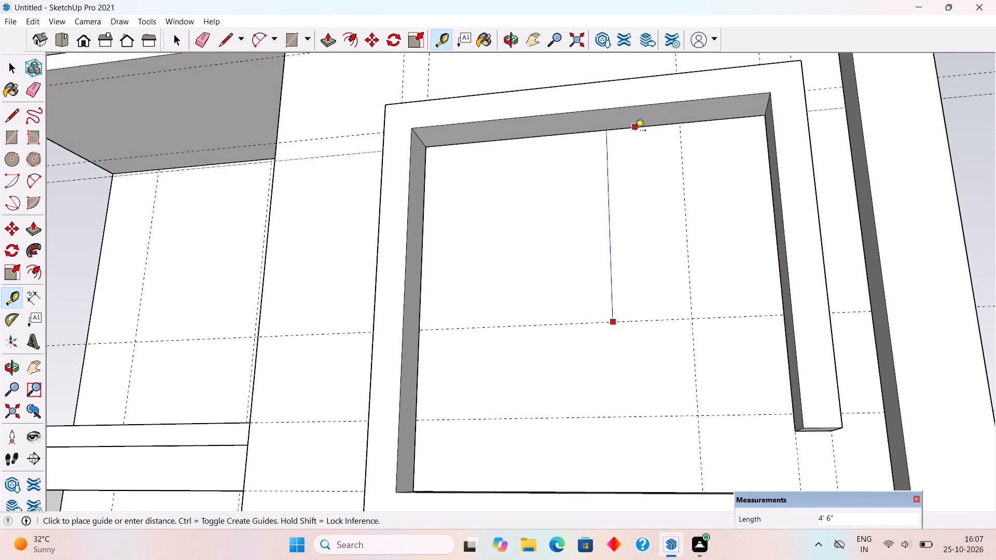
{"action": "left_click", "coordinate": [635, 131]}
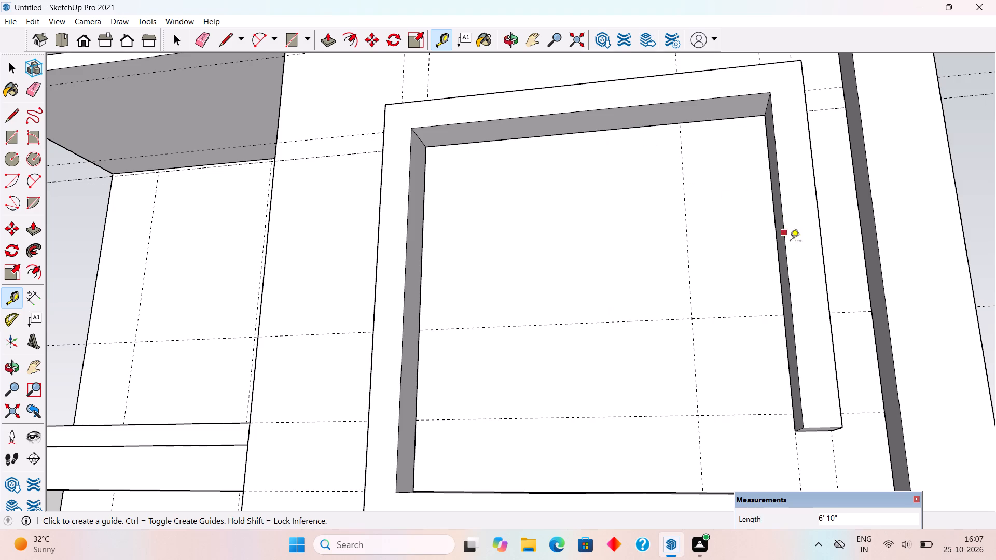
Examine the projecting frame's proportions against the front wall and the window below it.
{"action": "middle_click_drag", "start_coordinate": [811, 257], "coordinate": [861, 264]}
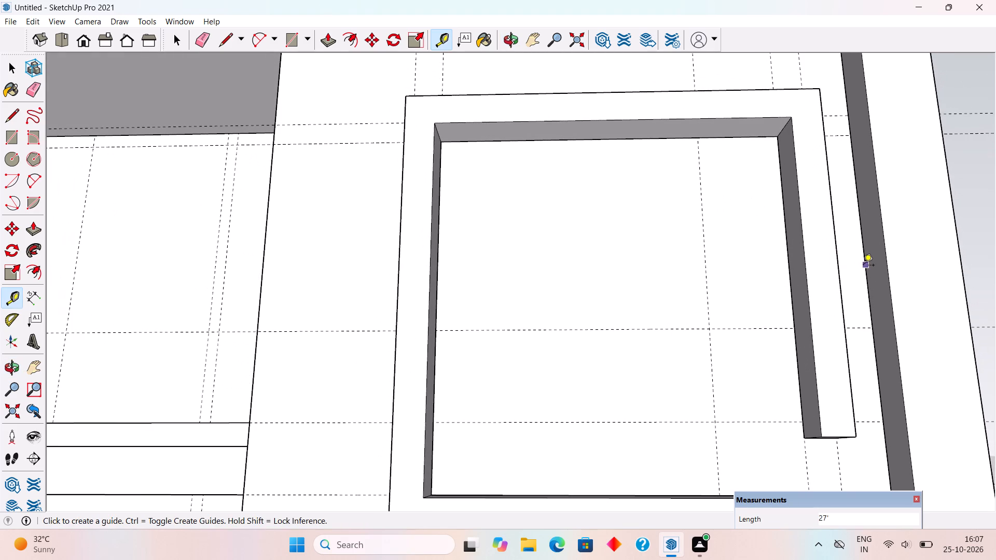
{"action": "scroll", "coordinate": [766, 299], "scroll_direction": "down", "scroll_amount": 1}
{"action": "scroll", "coordinate": [670, 298], "scroll_direction": "down", "scroll_amount": 7}
{"action": "middle_click_drag", "start_coordinate": [639, 409], "coordinate": [640, 445]}
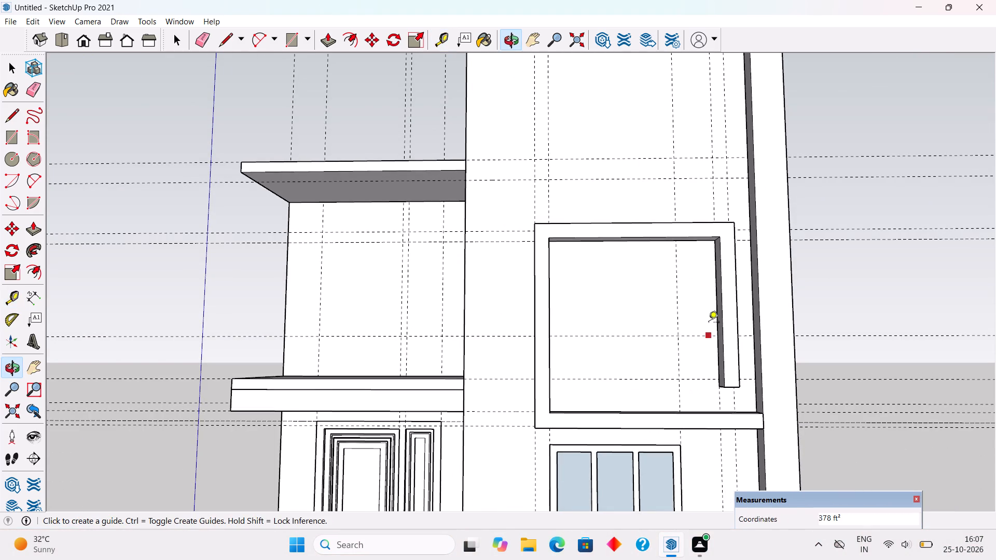
{"action": "key", "text": "space"}
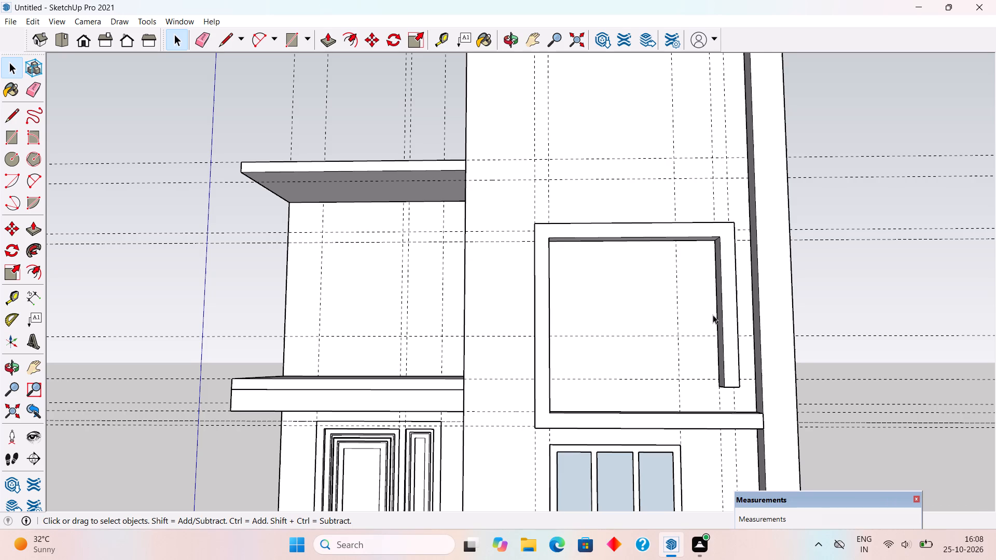
{"action": "scroll", "coordinate": [713, 315], "scroll_direction": "up", "scroll_amount": 2}
{"action": "scroll", "coordinate": [713, 315], "scroll_direction": "down", "scroll_amount": 5}
{"action": "scroll", "coordinate": [589, 258], "scroll_direction": "down", "scroll_amount": 1}
{"action": "middle_click_drag", "start_coordinate": [574, 314], "coordinate": [573, 412]}
{"action": "scroll", "coordinate": [573, 412], "scroll_direction": "down", "scroll_amount": 2}
{"action": "scroll", "coordinate": [645, 360], "scroll_direction": "up", "scroll_amount": 3}
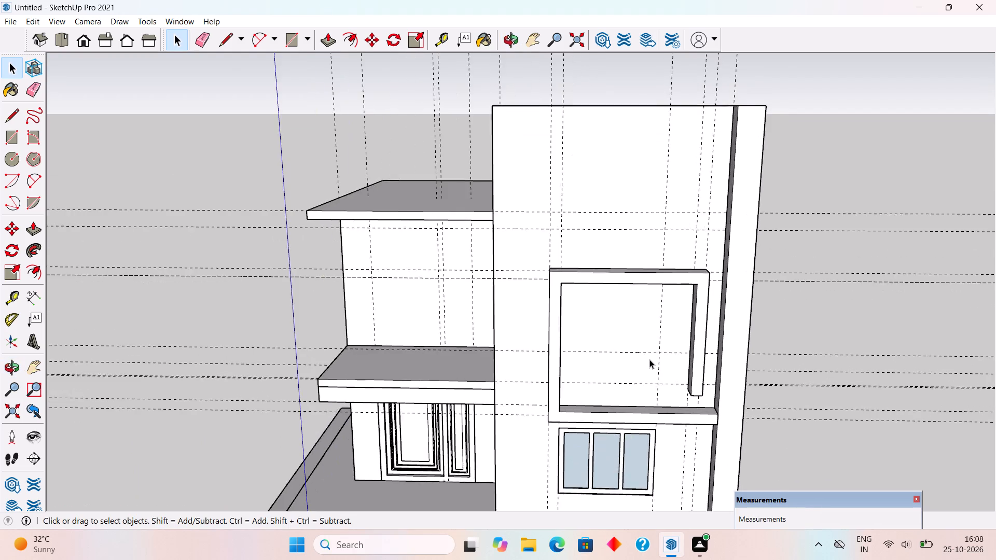
{"action": "scroll", "coordinate": [649, 359], "scroll_direction": "up", "scroll_amount": 7}
{"action": "scroll", "coordinate": [693, 331], "scroll_direction": "down", "scroll_amount": 5}
{"action": "scroll", "coordinate": [666, 393], "scroll_direction": "down", "scroll_amount": 2}
{"action": "middle_click_drag", "start_coordinate": [662, 457], "coordinate": [668, 414]}
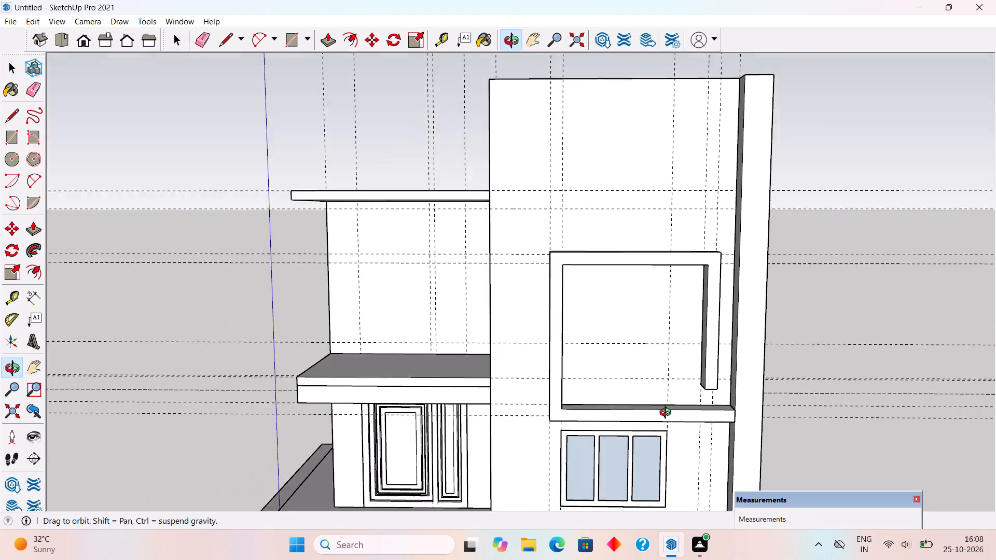
{"action": "middle_click_drag", "start_coordinate": [668, 414], "coordinate": [678, 369]}
{"action": "scroll", "coordinate": [678, 367], "scroll_direction": "down", "scroll_amount": 6}
{"action": "scroll", "coordinate": [656, 442], "scroll_direction": "up", "scroll_amount": 9}
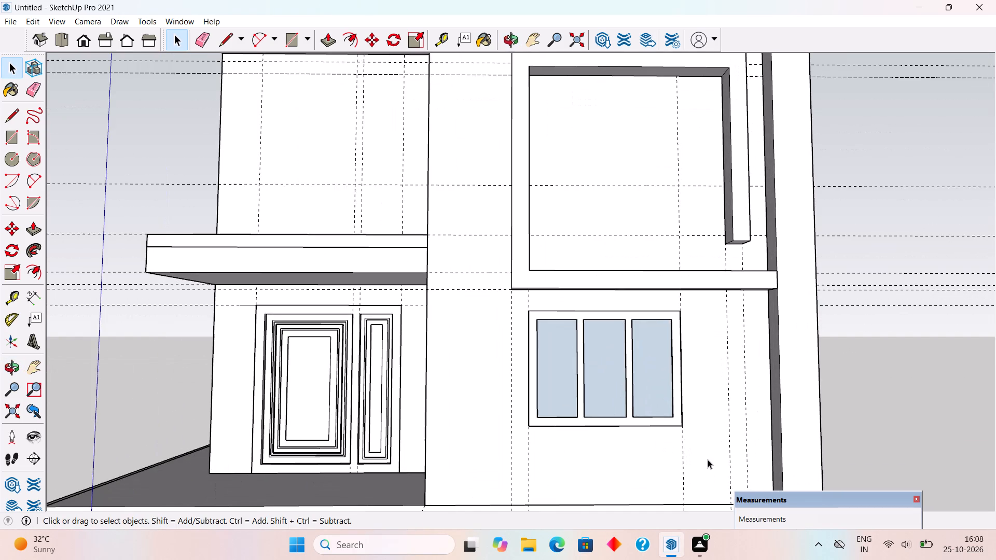
Measure the overall width of the ground-floor front window.
{"action": "key", "text": "t"}
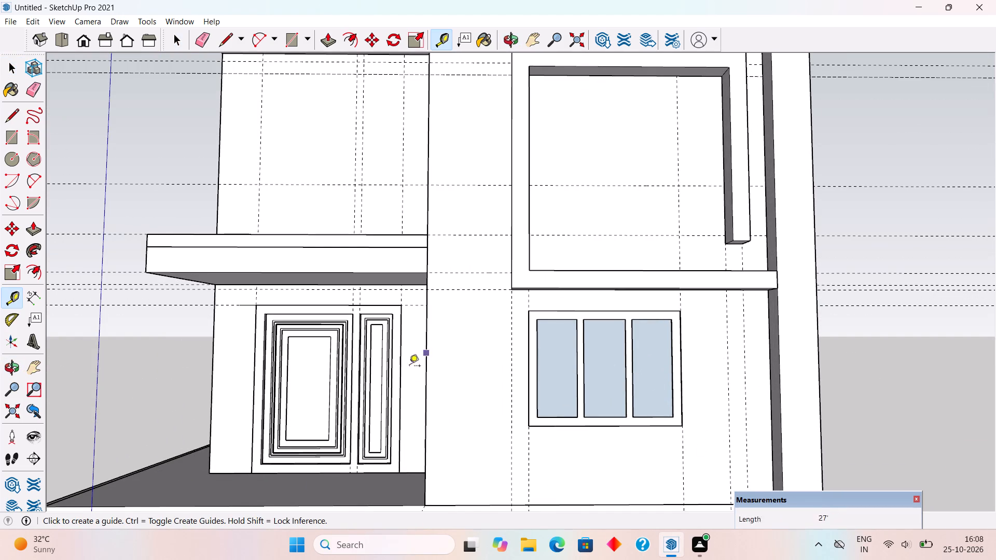
{"action": "left_click", "coordinate": [684, 370]}
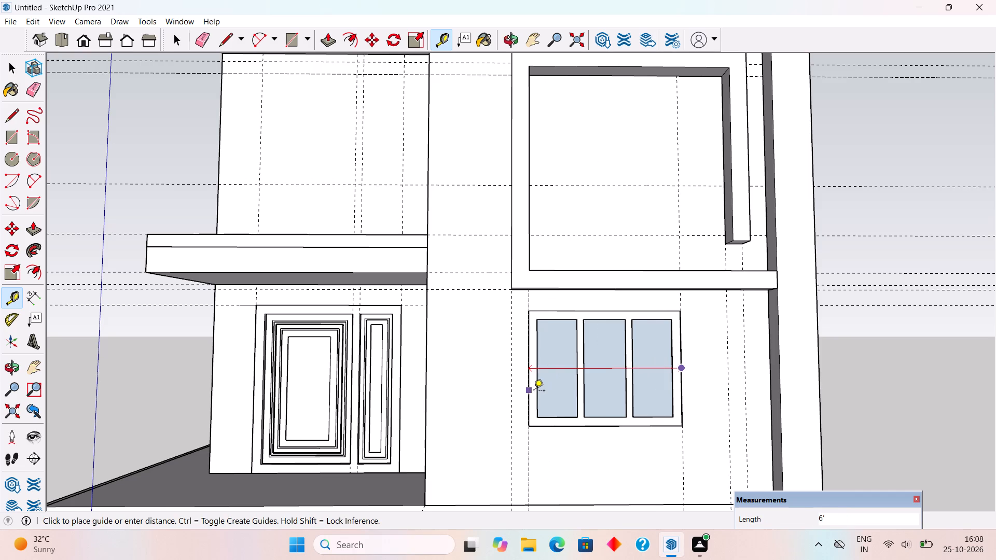
{"action": "key", "text": "space"}
Place a vertical guide on the front wall 6' from the second post's inner face, towards the first post.
{"action": "type", "text": "t"}
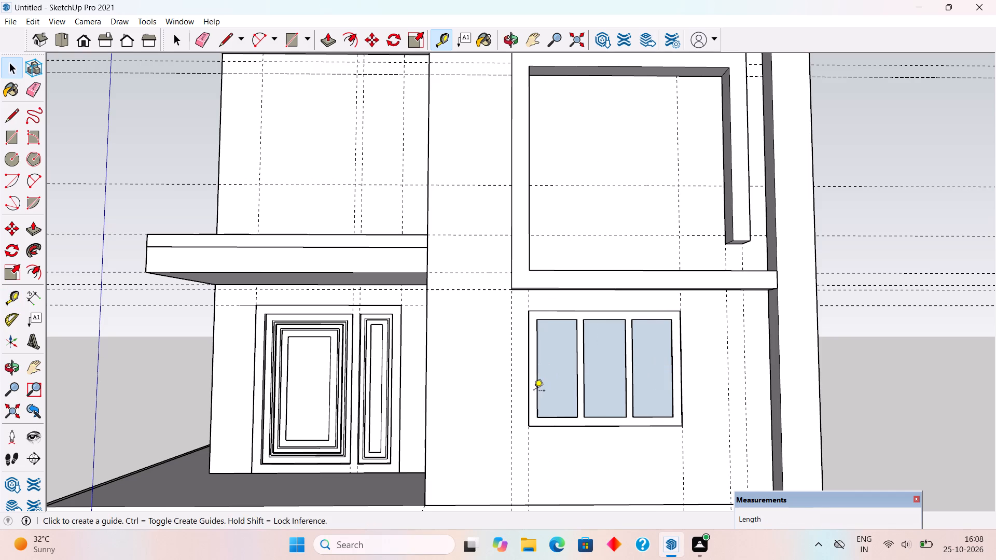
{"action": "scroll", "coordinate": [703, 174], "scroll_direction": "up", "scroll_amount": 3}
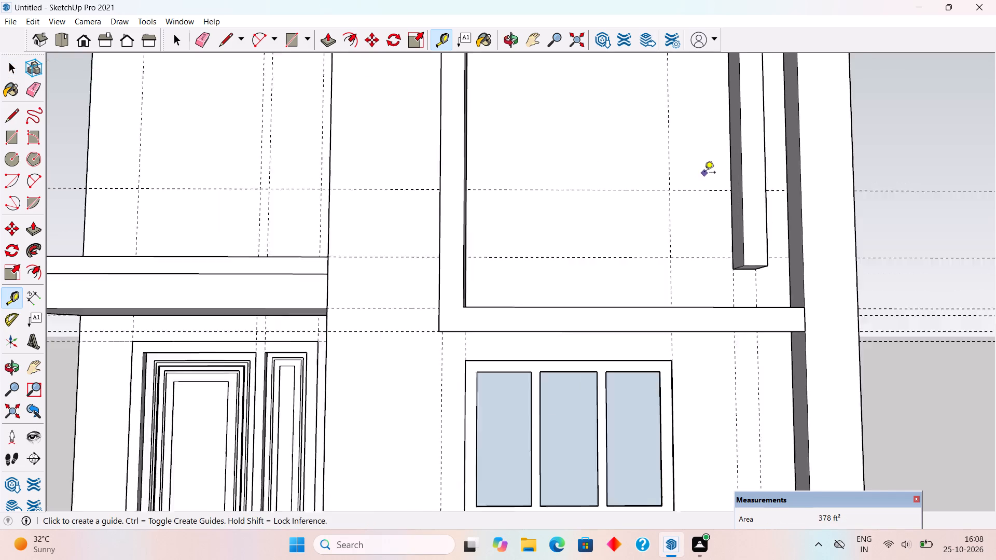
{"action": "scroll", "coordinate": [704, 173], "scroll_direction": "up", "scroll_amount": 1}
{"action": "left_click", "coordinate": [735, 150]}
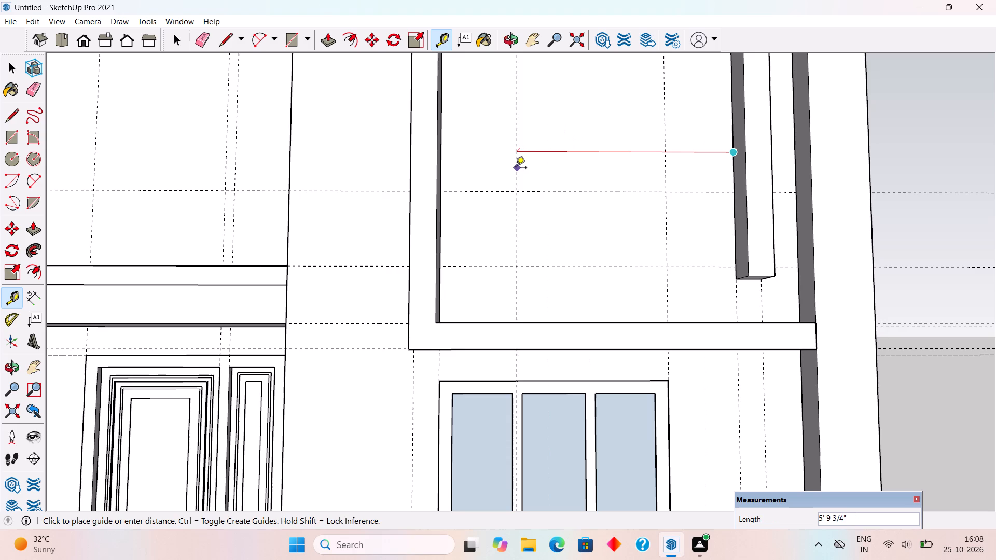
{"action": "type", "text": "6'"}
{"action": "key", "text": "Return"}
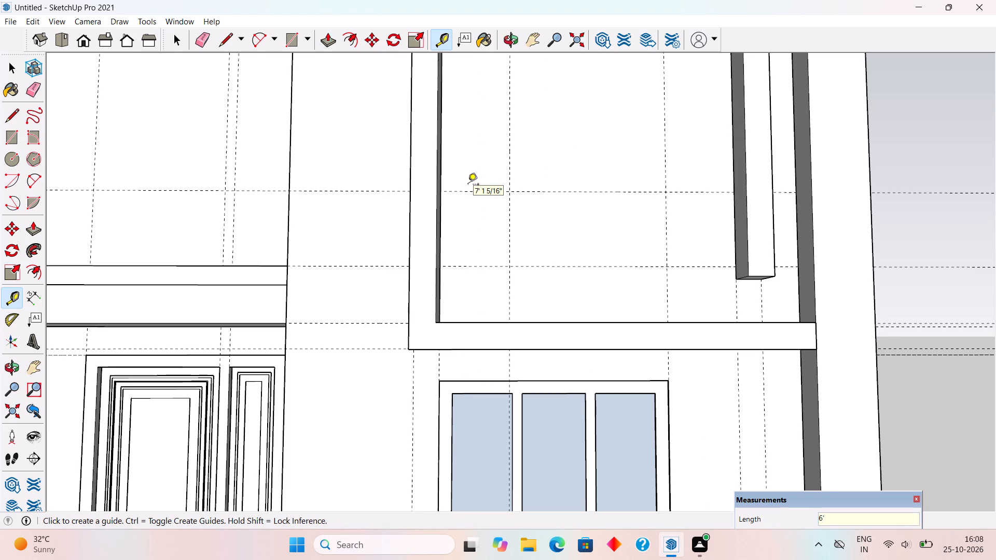
Place a vertical guide on the wall inside the frame, 1' from the first post's inner edge.
{"action": "scroll", "coordinate": [439, 220], "scroll_direction": "down", "scroll_amount": 2}
{"action": "middle_click_drag", "start_coordinate": [428, 251], "coordinate": [427, 287]}
{"action": "middle_click_drag", "start_coordinate": [425, 217], "coordinate": [394, 260]}
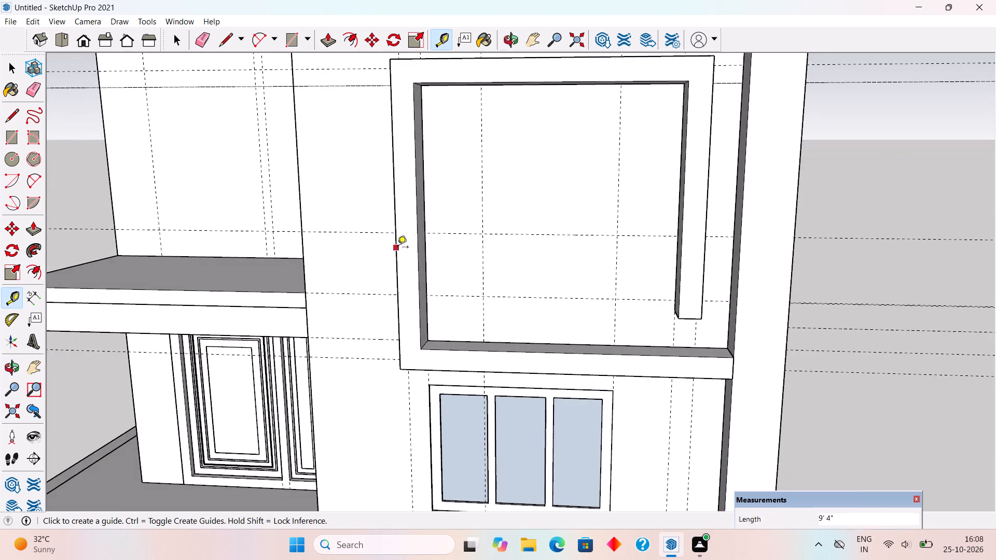
{"action": "scroll", "coordinate": [441, 212], "scroll_direction": "up", "scroll_amount": 5}
{"action": "left_click", "coordinate": [414, 232]}
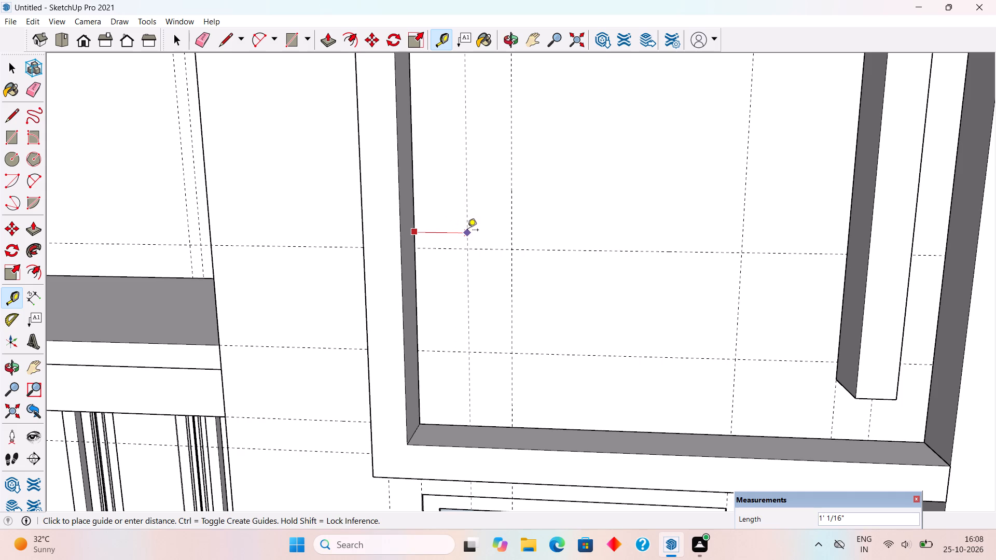
{"action": "type", "text": "1'"}
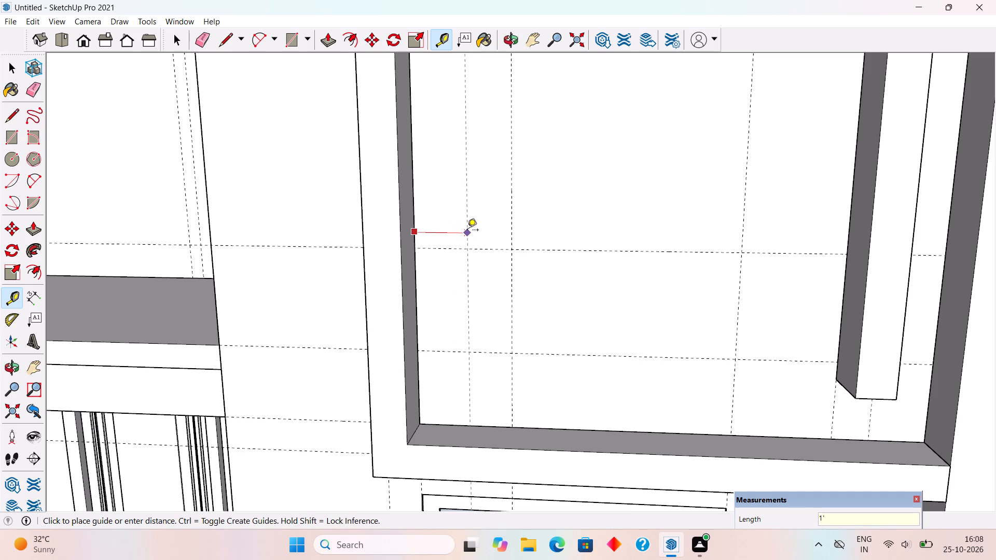
{"action": "key", "text": "Return"}
Place another vertical guide 6' from the 1' guide, towards the frame's second post.
{"action": "scroll", "coordinate": [462, 245], "scroll_direction": "down", "scroll_amount": 4}
{"action": "left_click", "coordinate": [464, 198]}
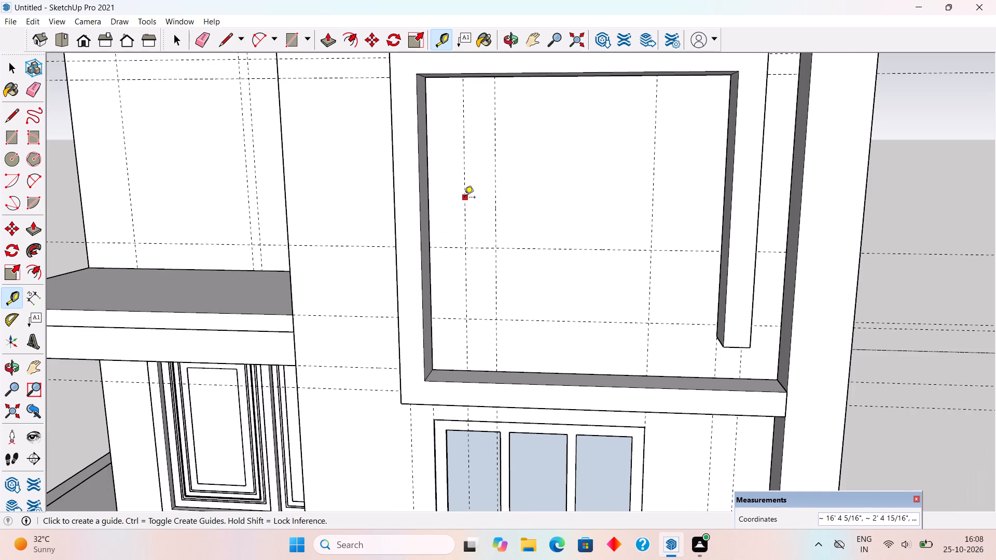
{"action": "type", "text": "6'"}
{"action": "key", "text": "Return"}
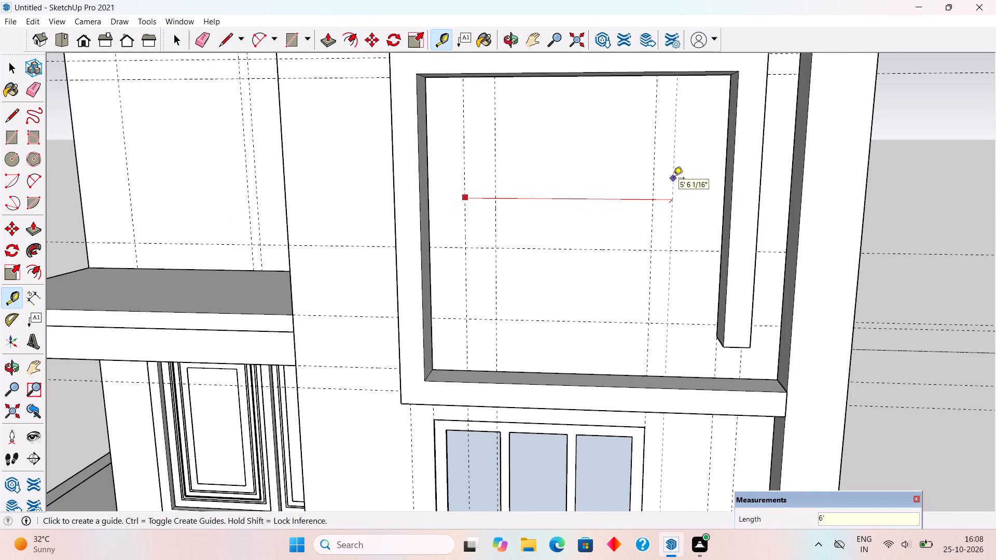
{"action": "key", "text": "space"}
Extend the second post's inner face 10" to the vertical guide marking the 6' span.
{"action": "type", "text": "p"}
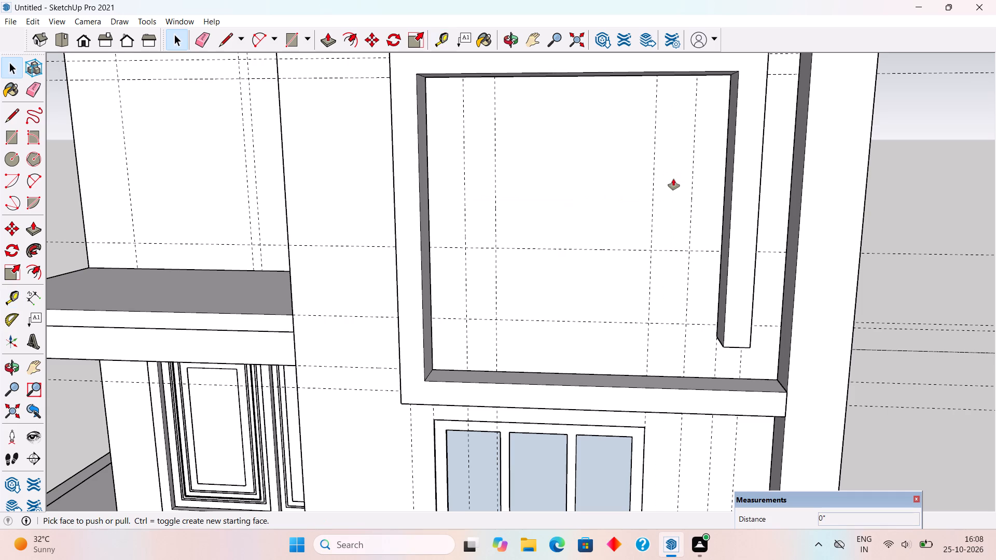
{"action": "left_click", "coordinate": [725, 200]}
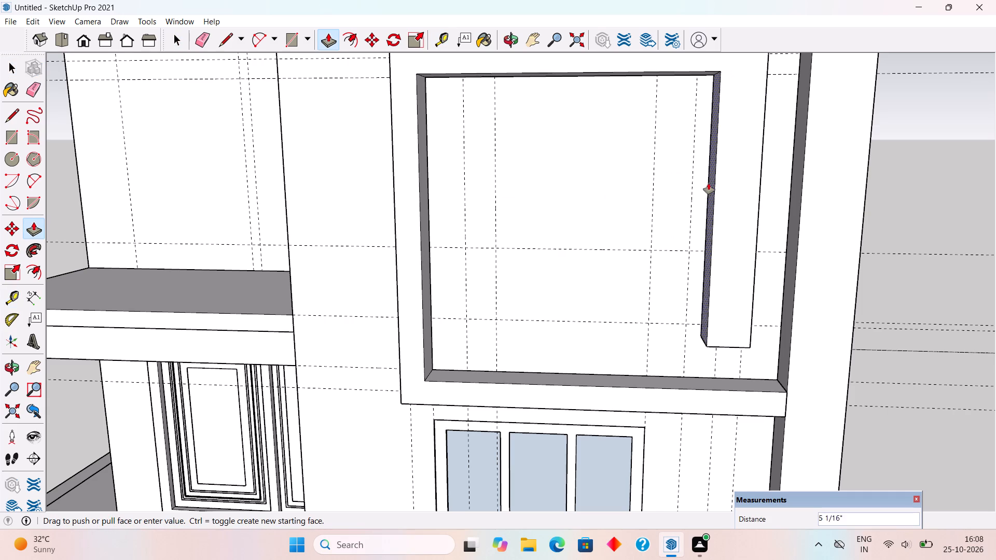
{"action": "left_click", "coordinate": [696, 152]}
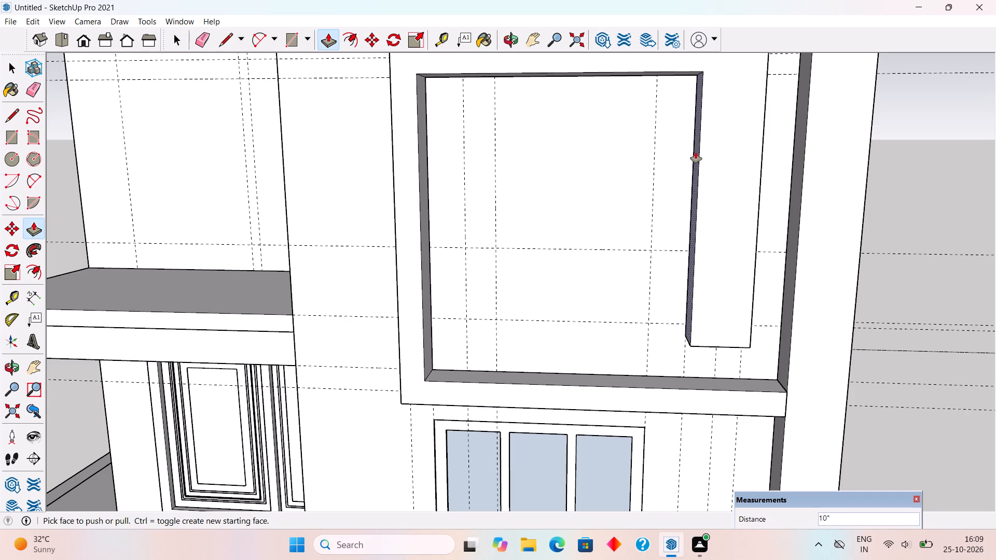
Push the second post's outer face inward 10".
{"action": "middle_click_drag", "start_coordinate": [698, 231], "coordinate": [488, 240]}
{"action": "scroll", "coordinate": [612, 254], "scroll_direction": "up", "scroll_amount": 2}
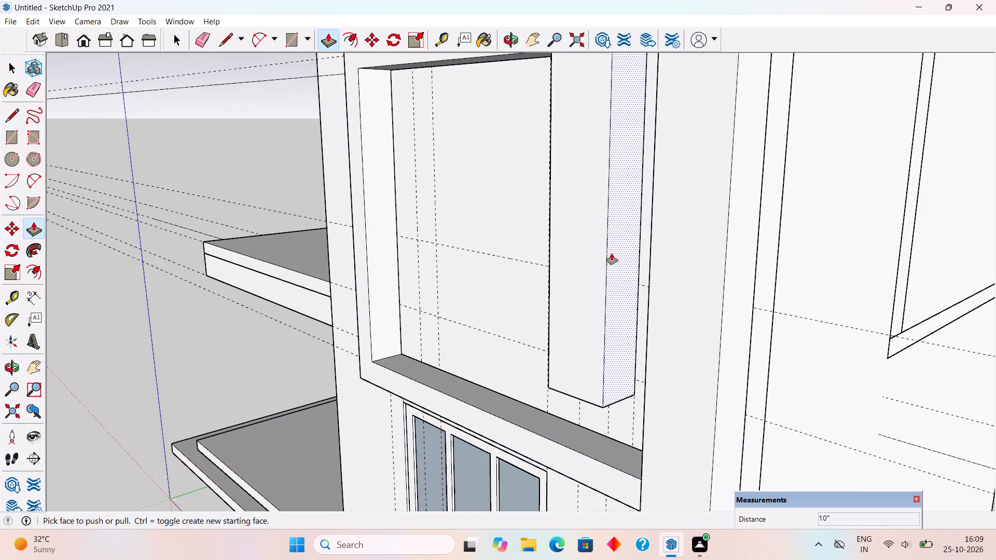
{"action": "left_click", "coordinate": [612, 254]}
{"action": "type", "text": "10\""}
{"action": "key", "text": "Return"}
{"action": "key", "text": "space"}
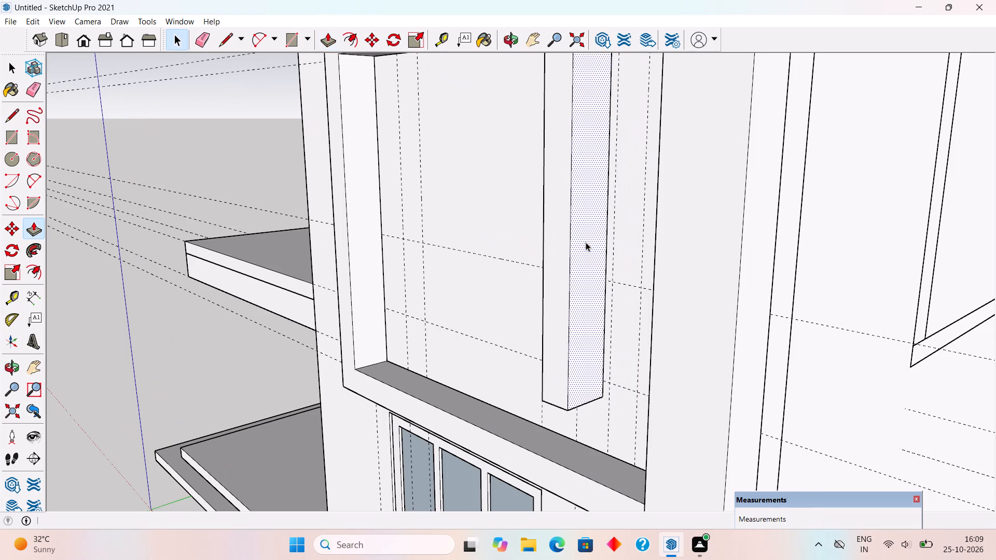
Open the main wall group and draw a 6' wide rectangle inside the frame, from the top beam down to the upper horizontal guide.
{"action": "scroll", "coordinate": [570, 253], "scroll_direction": "down", "scroll_amount": 6}
{"action": "middle_click_drag", "start_coordinate": [418, 367], "coordinate": [606, 351]}
{"action": "scroll", "coordinate": [606, 351], "scroll_direction": "down", "scroll_amount": 2}
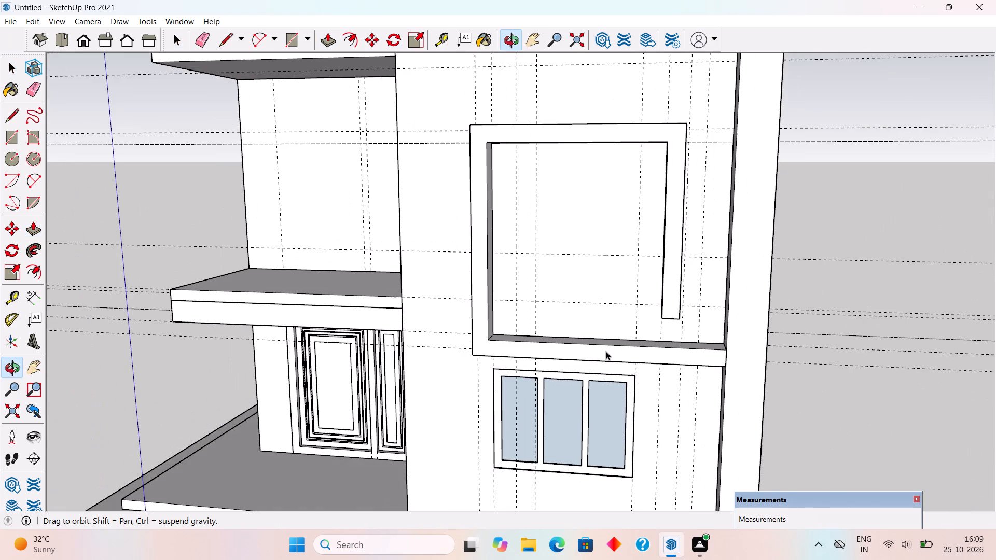
{"action": "middle_click_drag", "start_coordinate": [680, 358], "coordinate": [733, 329]}
{"action": "scroll", "coordinate": [574, 237], "scroll_direction": "up", "scroll_amount": 7}
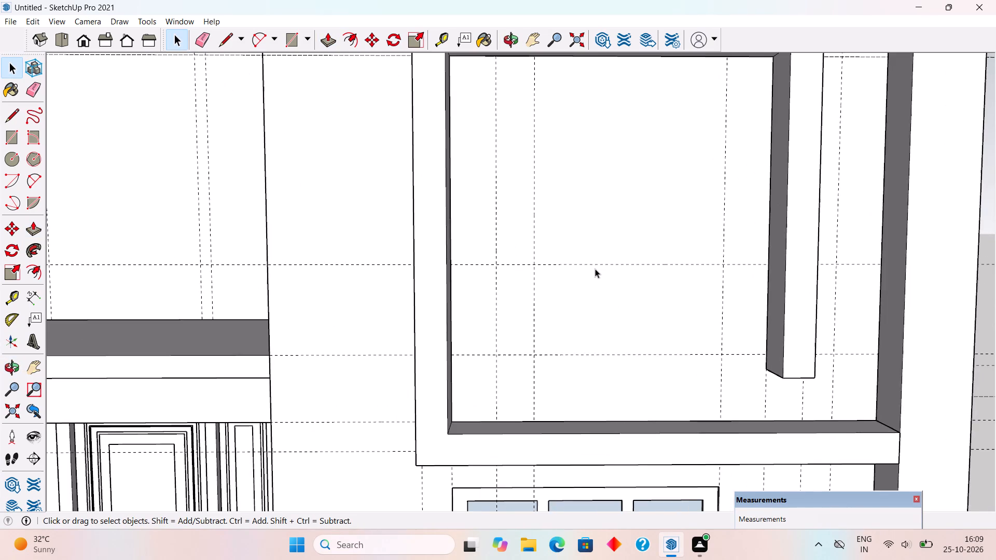
{"action": "middle_click_drag", "start_coordinate": [645, 302], "coordinate": [665, 278]}
{"action": "scroll", "coordinate": [667, 276], "scroll_direction": "down", "scroll_amount": 7}
{"action": "triple_click", "coordinate": [656, 228]}
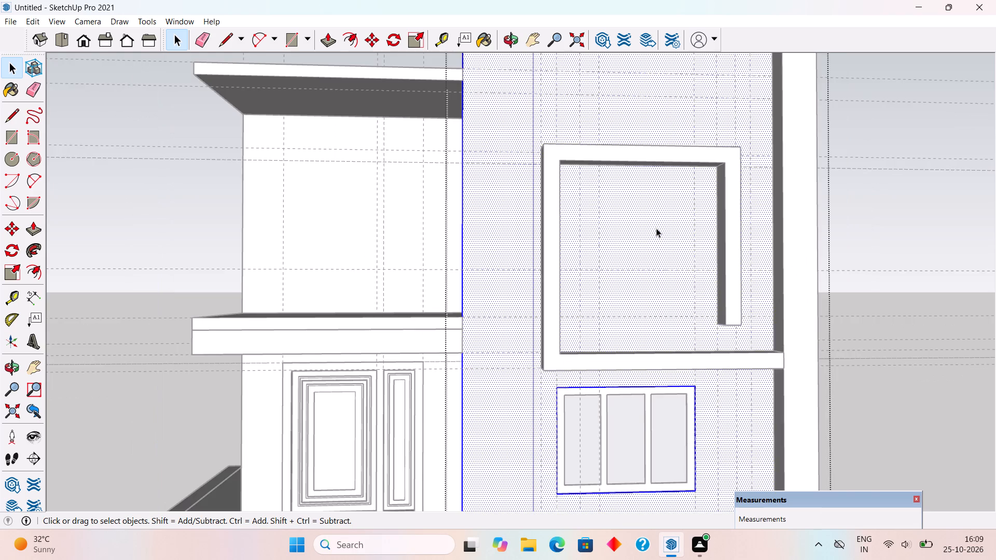
{"action": "scroll", "coordinate": [656, 228], "scroll_direction": "up", "scroll_amount": 6}
{"action": "middle_click_drag", "start_coordinate": [696, 218], "coordinate": [689, 173]}
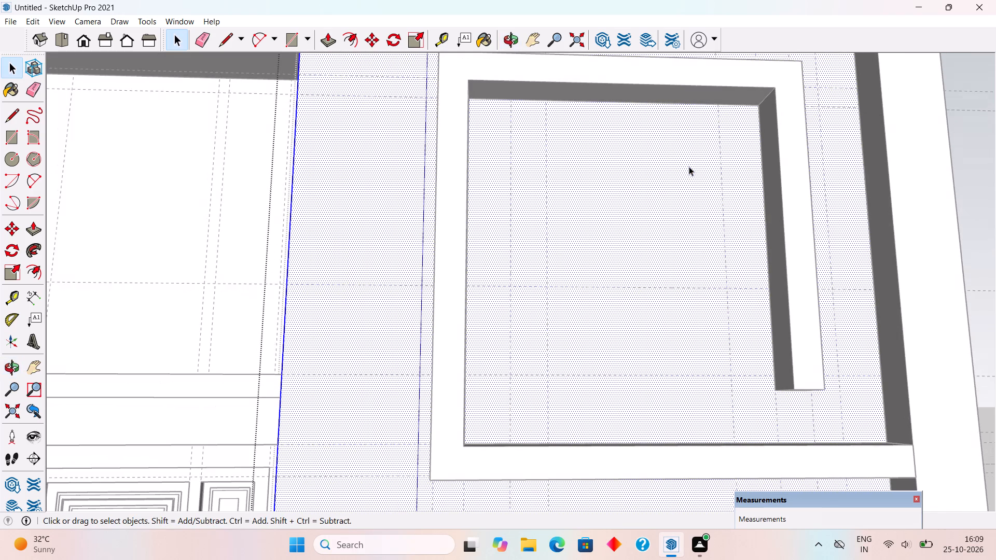
{"action": "key", "text": "r"}
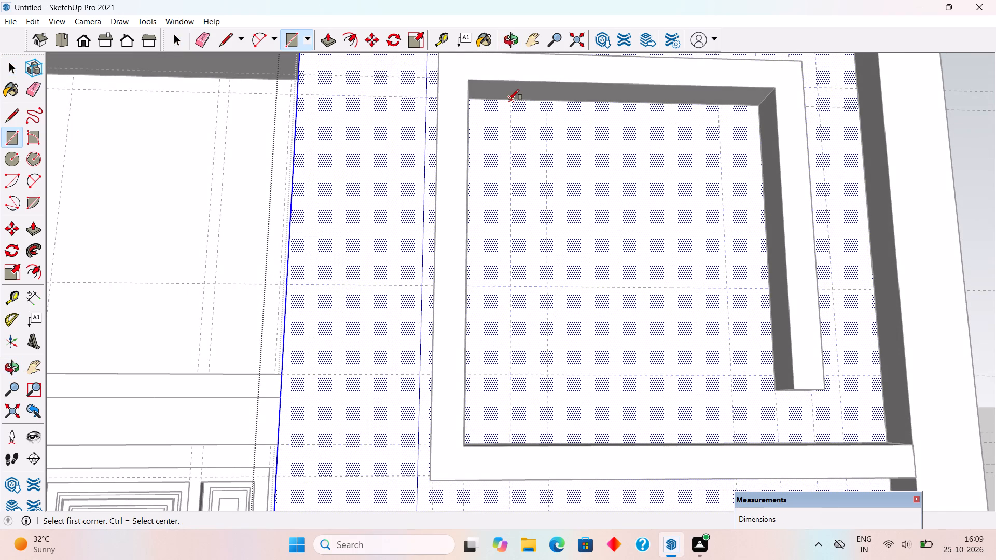
{"action": "left_click", "coordinate": [509, 100]}
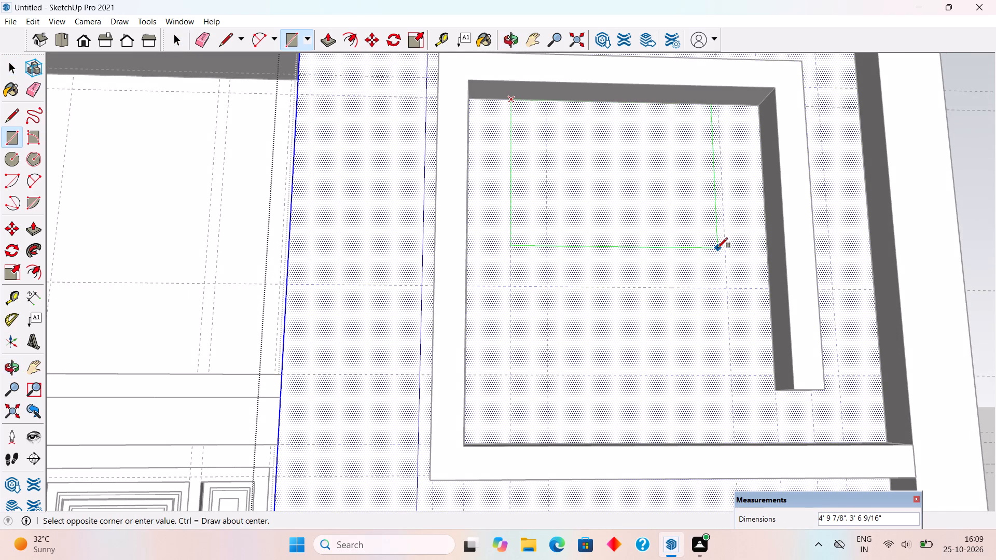
{"action": "left_click", "coordinate": [768, 288]}
Push the rectangle 9" through the front wall to cut the window opening, and leave the wall group.
{"action": "key", "text": "p"}
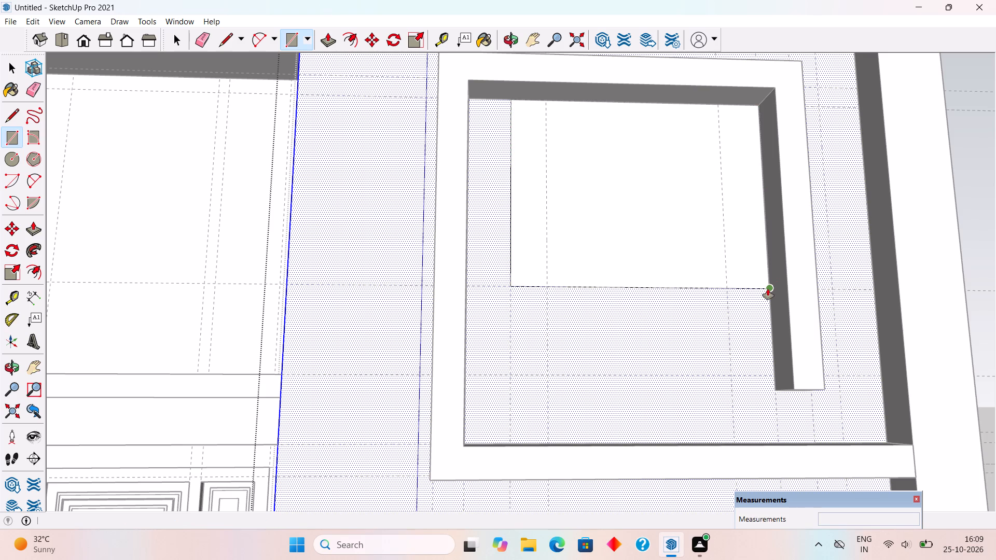
{"action": "left_click_drag", "start_coordinate": [693, 257], "coordinate": [631, 219]}
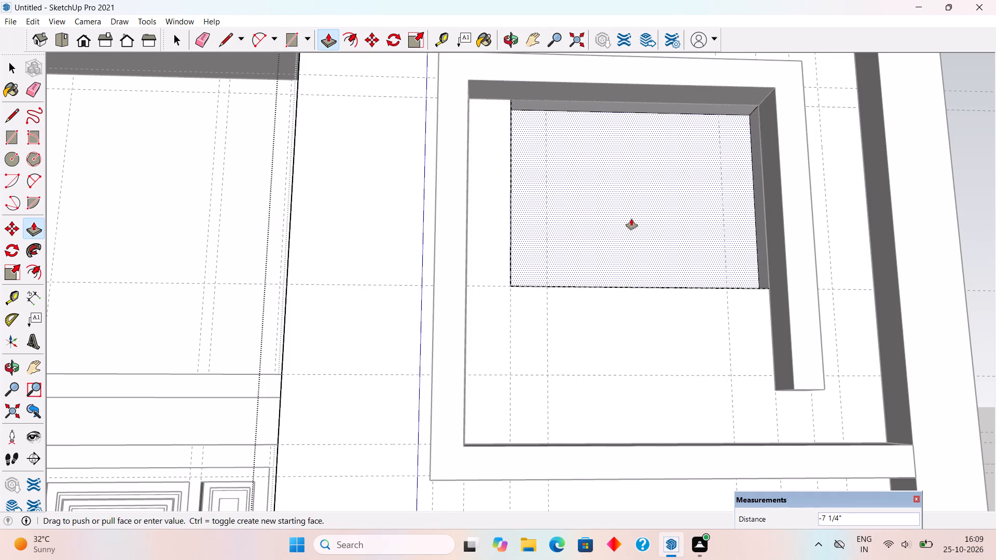
{"action": "left_click_drag", "start_coordinate": [631, 219], "coordinate": [672, 246]}
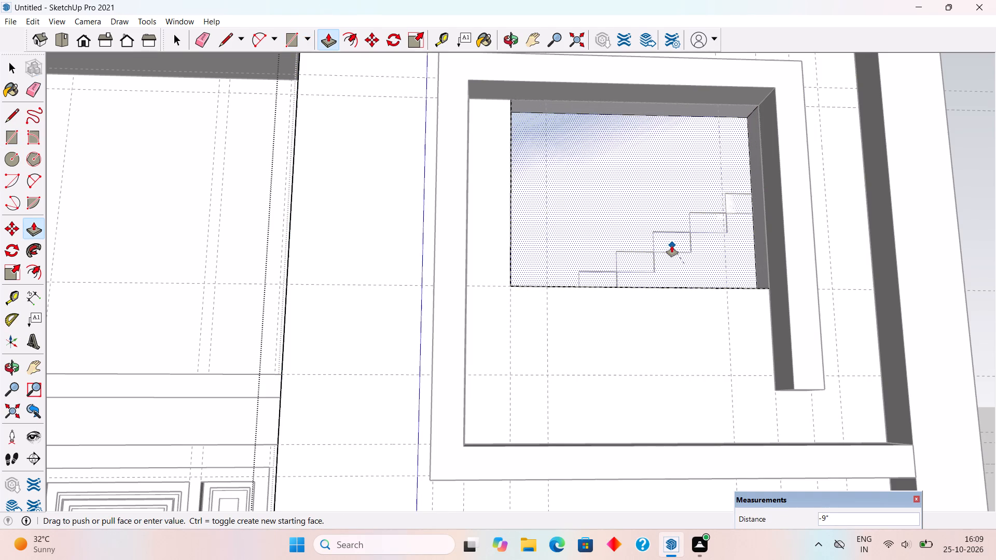
{"action": "key", "text": "space"}
{"action": "scroll", "coordinate": [658, 279], "scroll_direction": "down", "scroll_amount": 5}
{"action": "scroll", "coordinate": [649, 379], "scroll_direction": "down", "scroll_amount": 2}
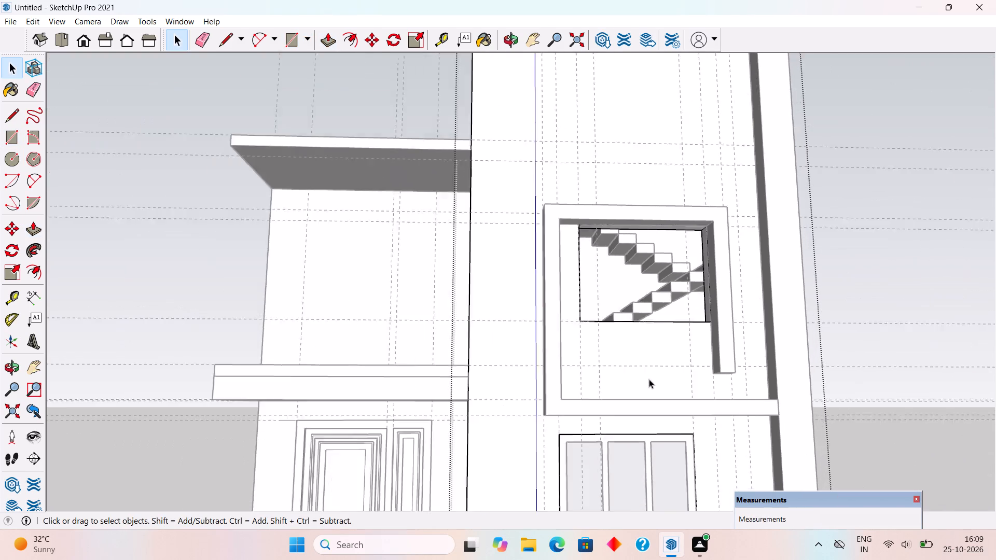
{"action": "scroll", "coordinate": [649, 379], "scroll_direction": "down", "scroll_amount": 2}
{"action": "left_click", "coordinate": [851, 296]}
Draw a 6' by 4' 6" rectangle filling the upper-floor window opening behind the projecting frame.
{"action": "middle_click_drag", "start_coordinate": [584, 271], "coordinate": [580, 349]}
{"action": "scroll", "coordinate": [649, 387], "scroll_direction": "up", "scroll_amount": 4}
{"action": "scroll", "coordinate": [700, 362], "scroll_direction": "up", "scroll_amount": 1}
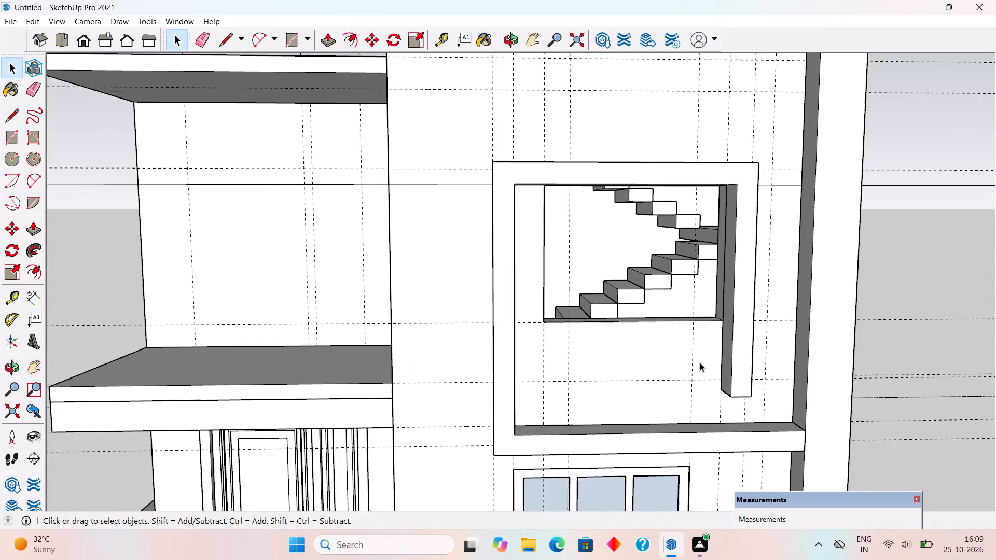
{"action": "scroll", "coordinate": [700, 362], "scroll_direction": "up", "scroll_amount": 2}
{"action": "middle_click_drag", "start_coordinate": [700, 356], "coordinate": [707, 308]}
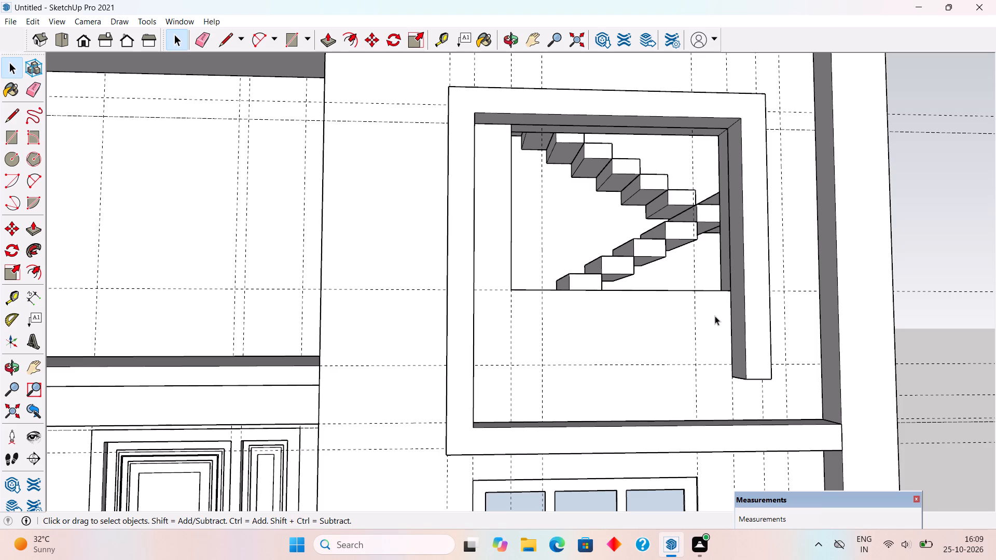
{"action": "key", "text": "r"}
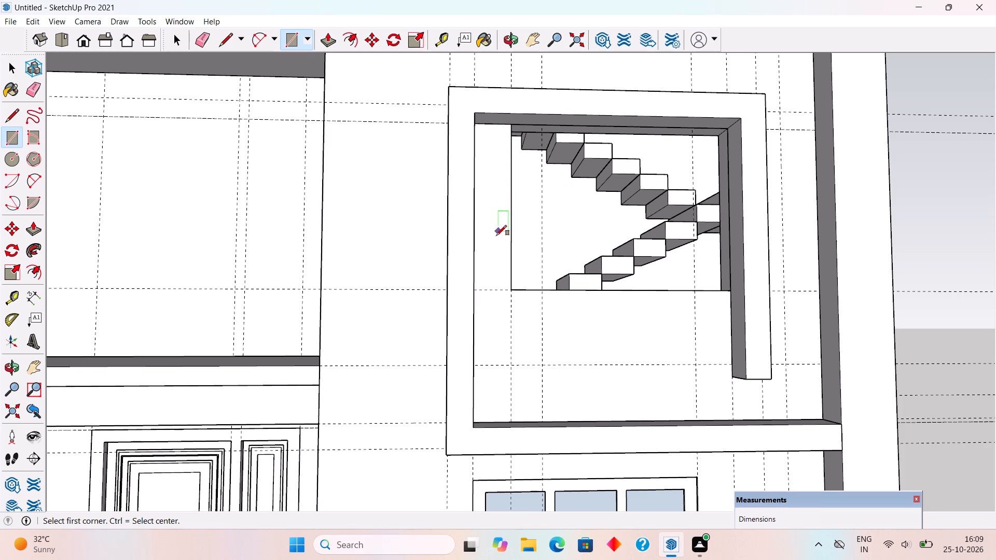
{"action": "left_click", "coordinate": [512, 124]}
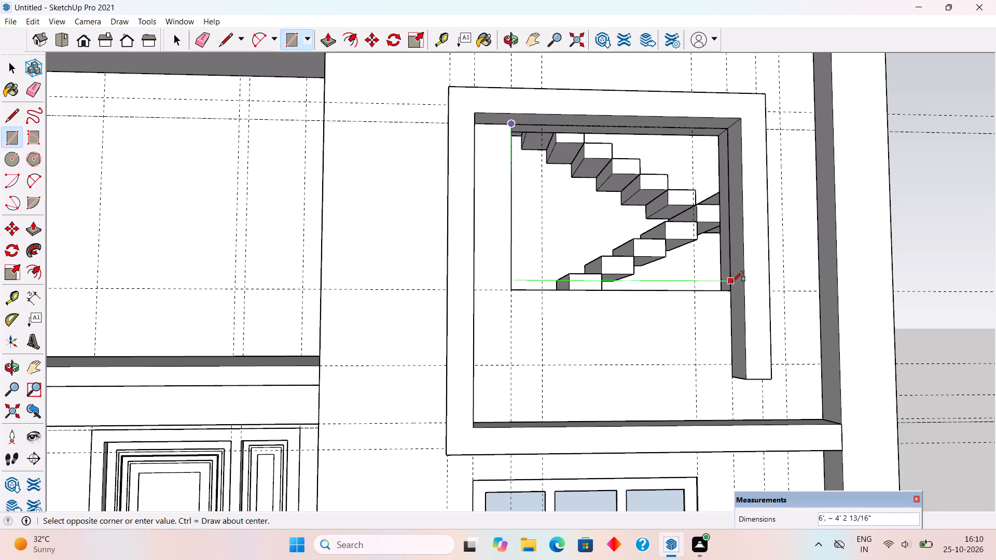
{"action": "left_click", "coordinate": [731, 287]}
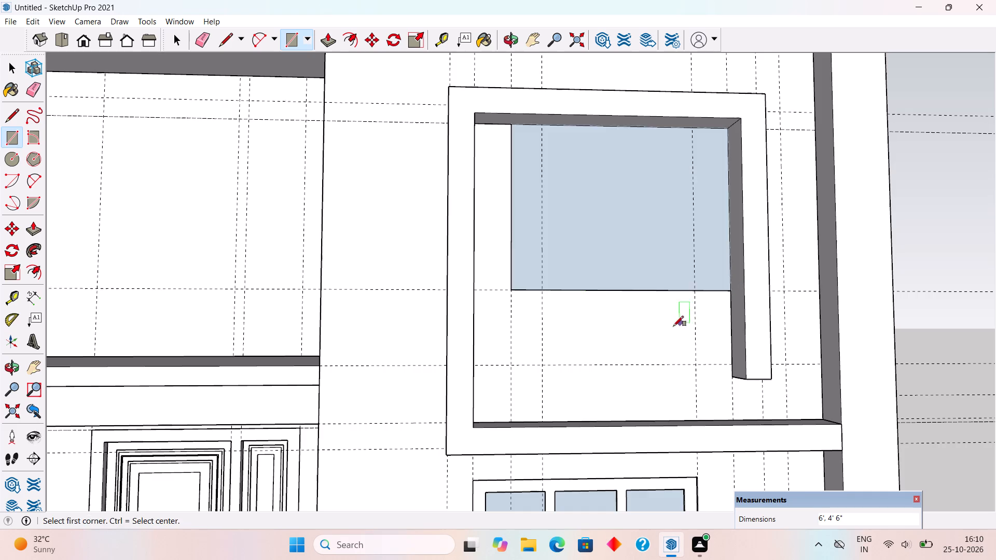
Offset the upper window rectangle's outline inward 4" to form the window frame border.
{"action": "middle_click_drag", "start_coordinate": [672, 337], "coordinate": [674, 413]}
{"action": "scroll", "coordinate": [674, 413], "scroll_direction": "down", "scroll_amount": 7}
{"action": "middle_click_drag", "start_coordinate": [657, 394], "coordinate": [579, 342]}
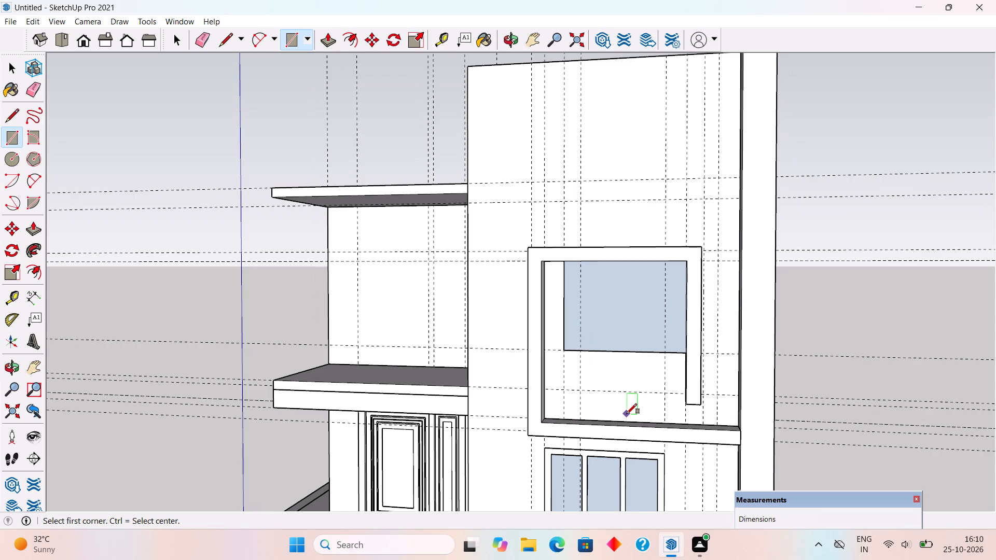
{"action": "key", "text": "f"}
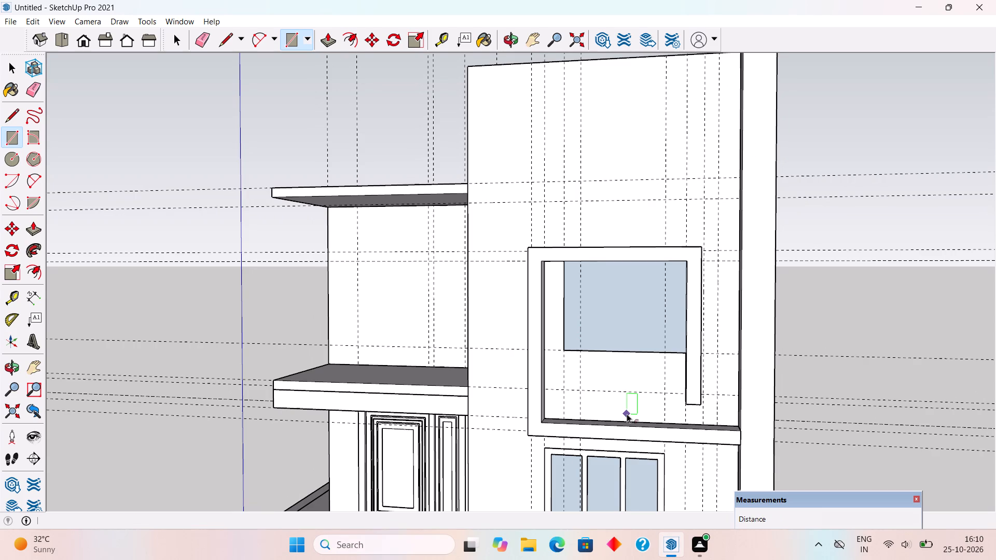
{"action": "left_click", "coordinate": [624, 343]}
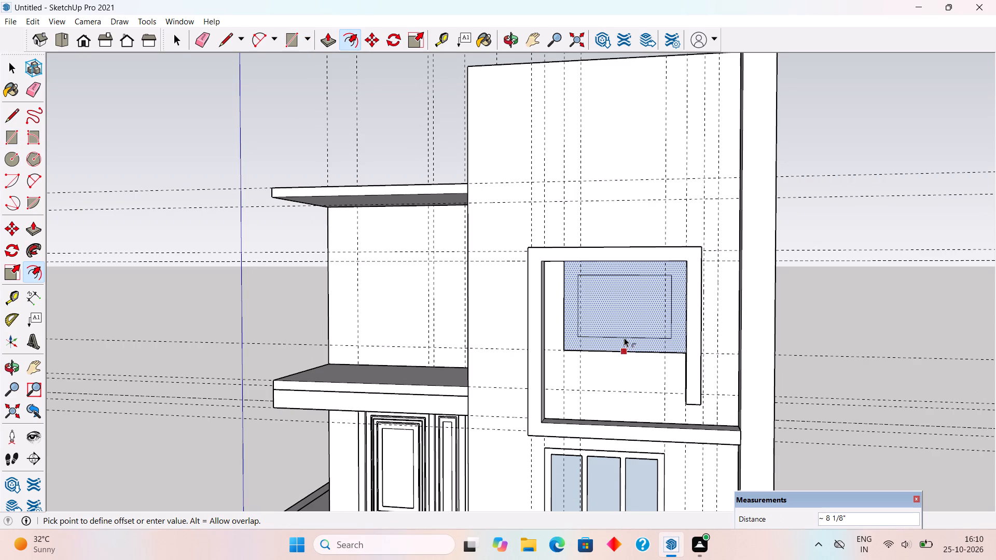
{"action": "type", "text": "4\""}
{"action": "key", "text": "Return"}
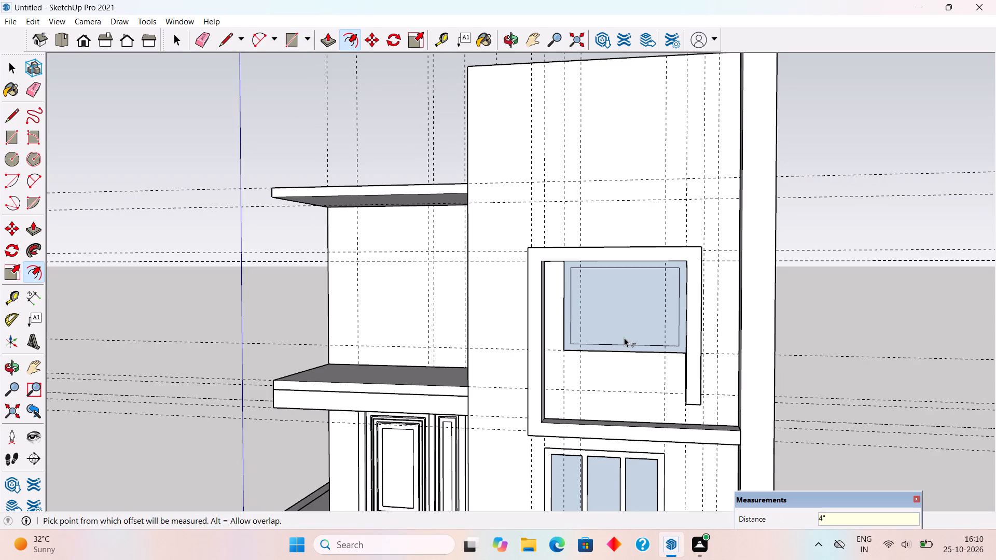
{"action": "key", "text": "space"}
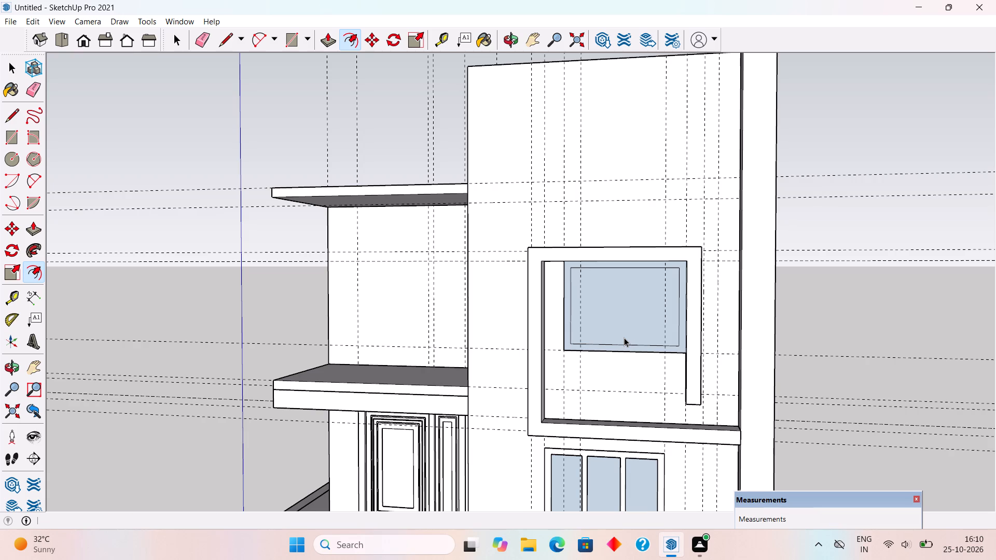
Measure from the far edge of the ground-floor window's first pane to the frame's outer edge.
{"action": "scroll", "coordinate": [624, 334], "scroll_direction": "down", "scroll_amount": 5}
{"action": "middle_click_drag", "start_coordinate": [597, 394], "coordinate": [739, 396]}
{"action": "scroll", "coordinate": [641, 448], "scroll_direction": "up", "scroll_amount": 9}
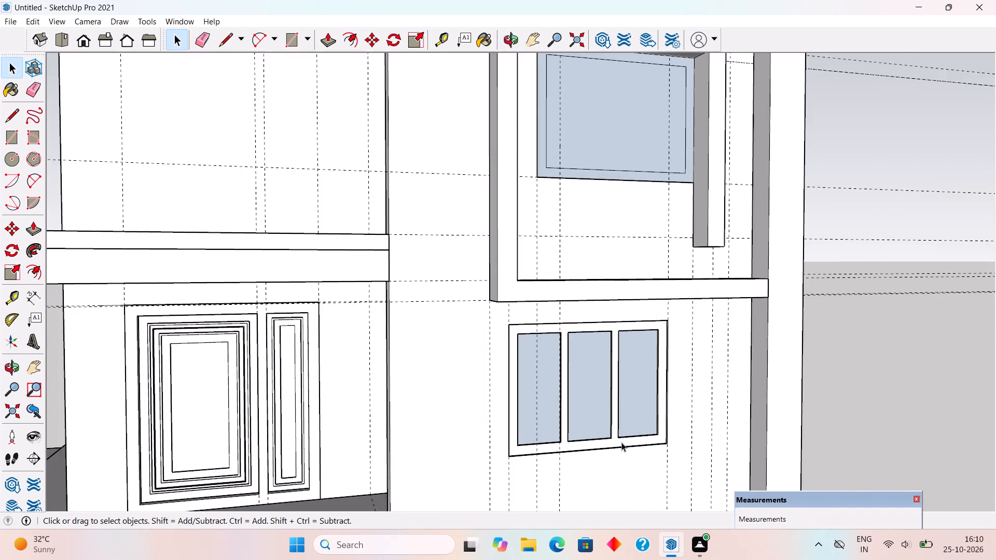
{"action": "scroll", "coordinate": [621, 442], "scroll_direction": "up", "scroll_amount": 9}
{"action": "middle_click_drag", "start_coordinate": [596, 416], "coordinate": [549, 430]}
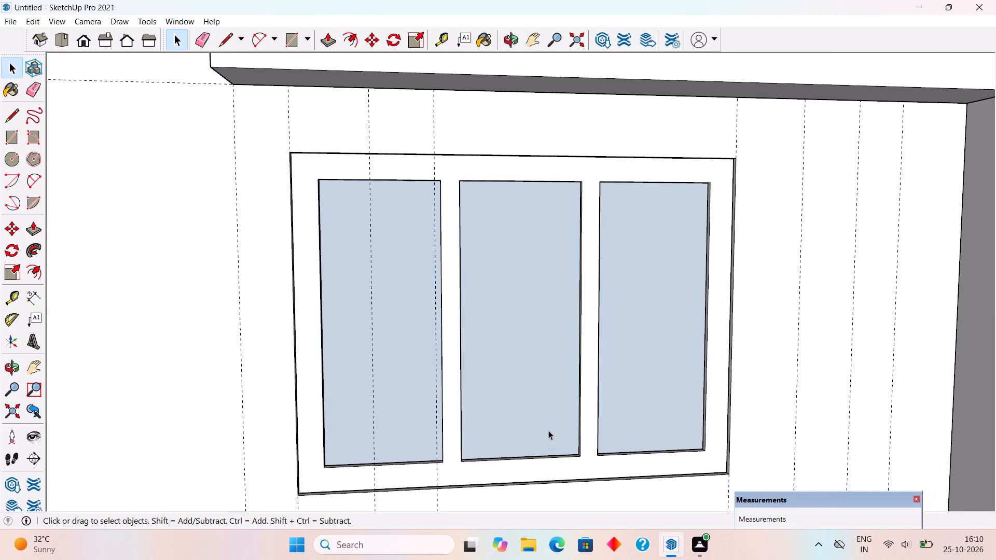
{"action": "key", "text": "t"}
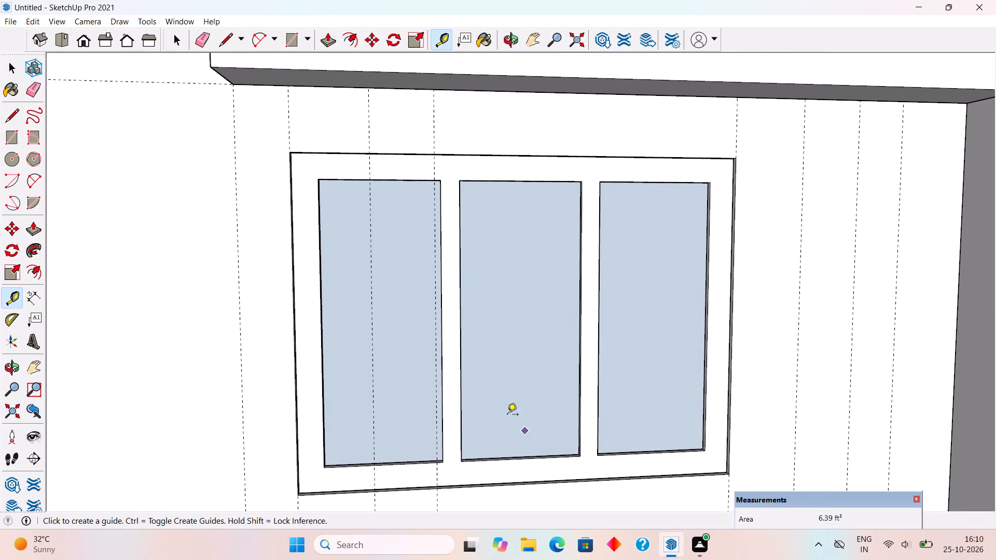
{"action": "left_click", "coordinate": [445, 354]}
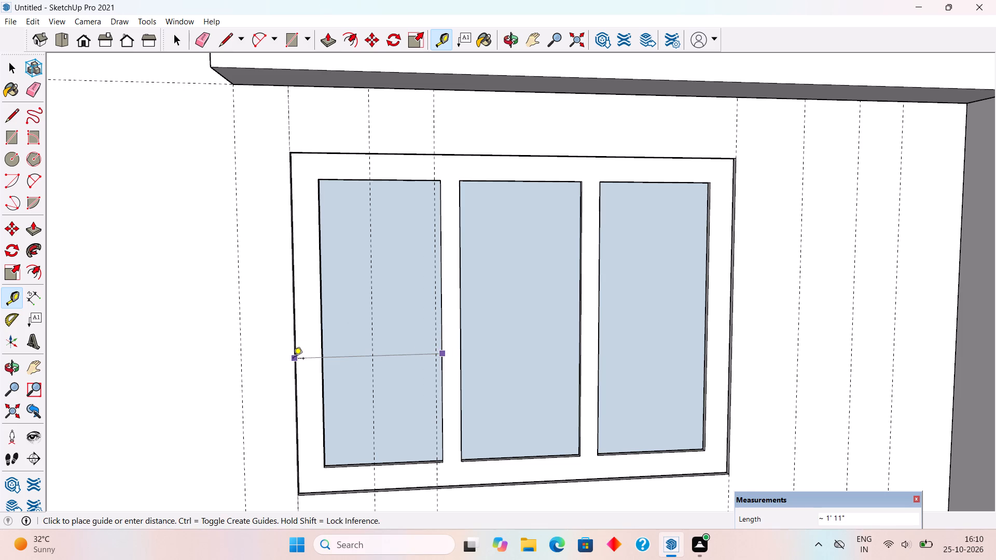
Measure the width of the ground-floor window's frame border beside its first pane.
{"action": "key", "text": "t"}
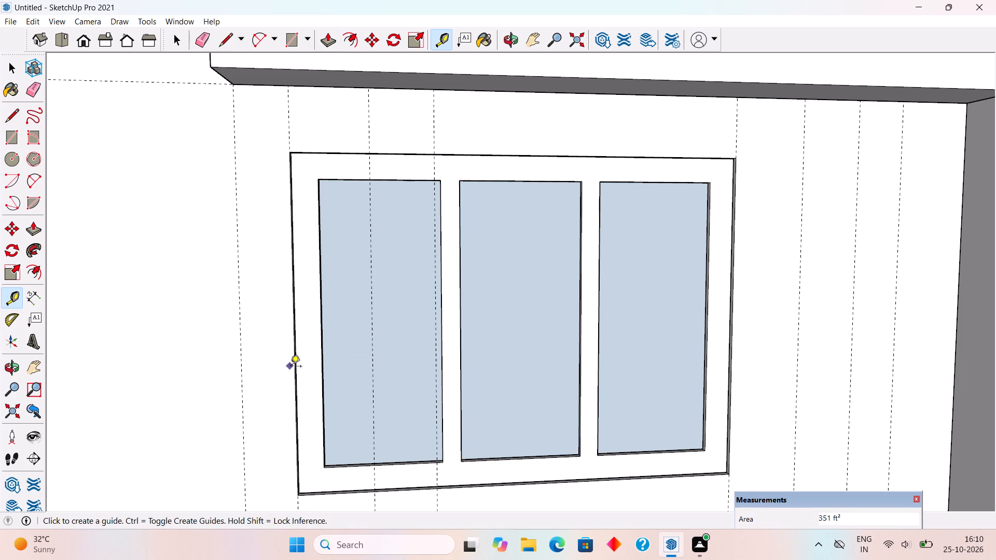
{"action": "left_click", "coordinate": [293, 373]}
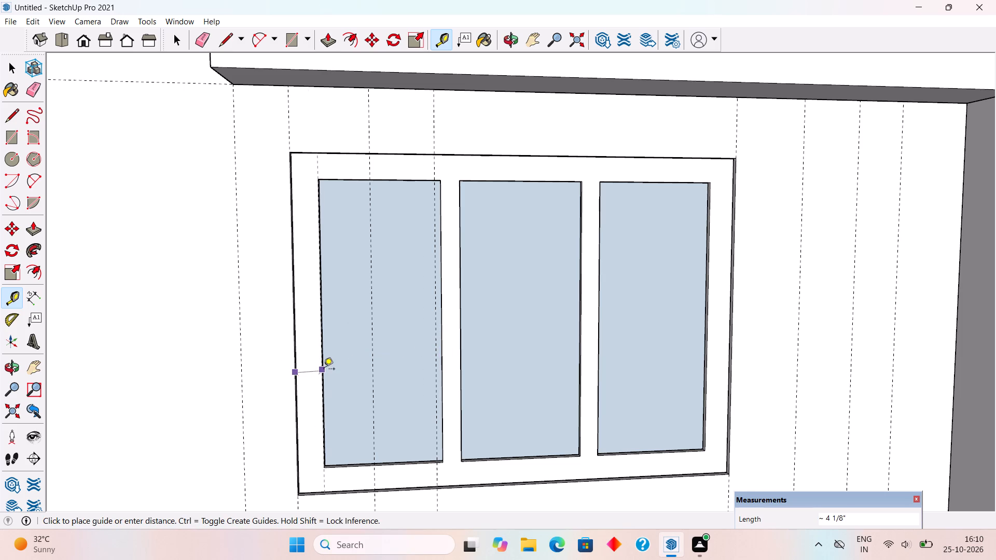
{"action": "scroll", "coordinate": [316, 390], "scroll_direction": "up", "scroll_amount": 3}
{"action": "middle_click_drag", "start_coordinate": [323, 405], "coordinate": [360, 429]}
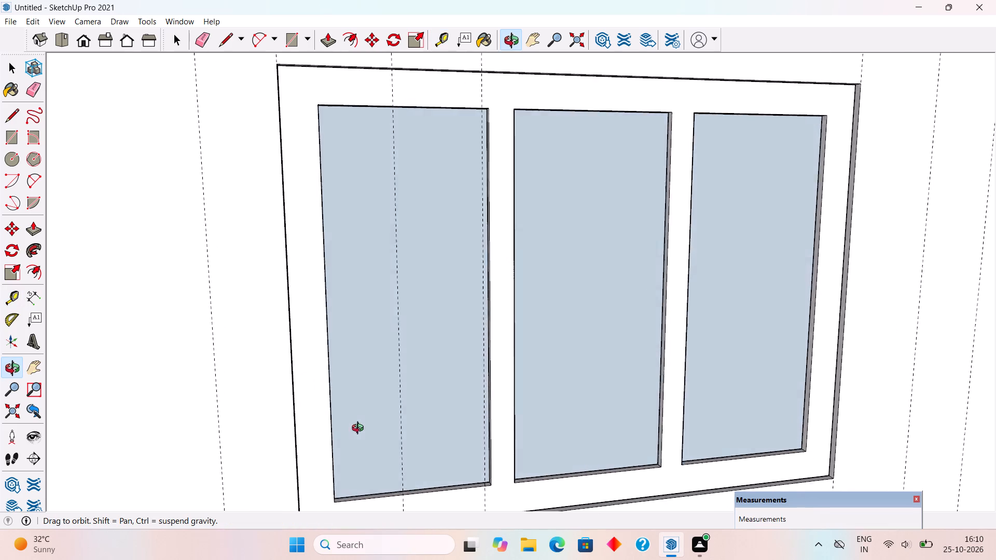
{"action": "middle_click_drag", "start_coordinate": [360, 429], "coordinate": [529, 427]}
{"action": "scroll", "coordinate": [397, 408], "scroll_direction": "up", "scroll_amount": 4}
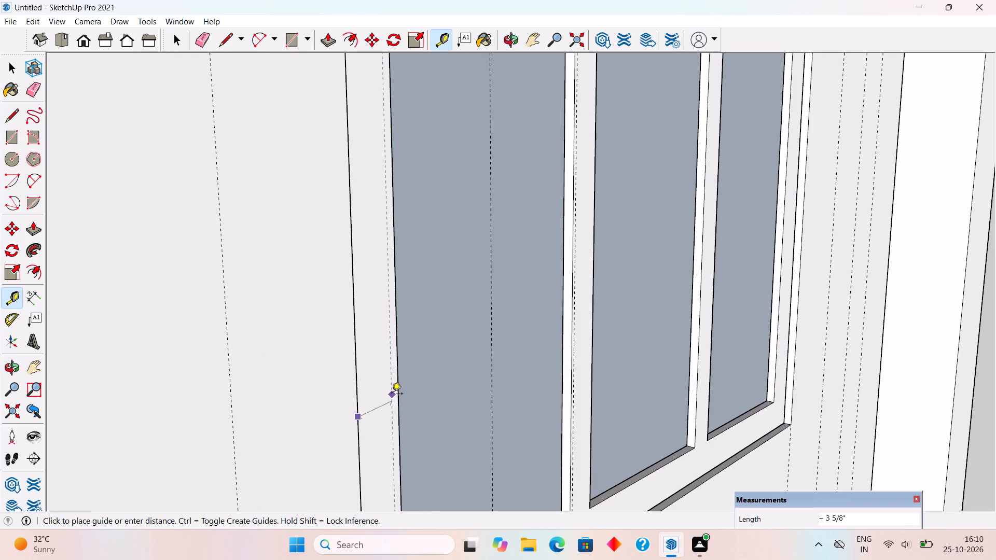
{"action": "middle_click_drag", "start_coordinate": [431, 426], "coordinate": [259, 377]}
{"action": "scroll", "coordinate": [243, 377], "scroll_direction": "down", "scroll_amount": 3}
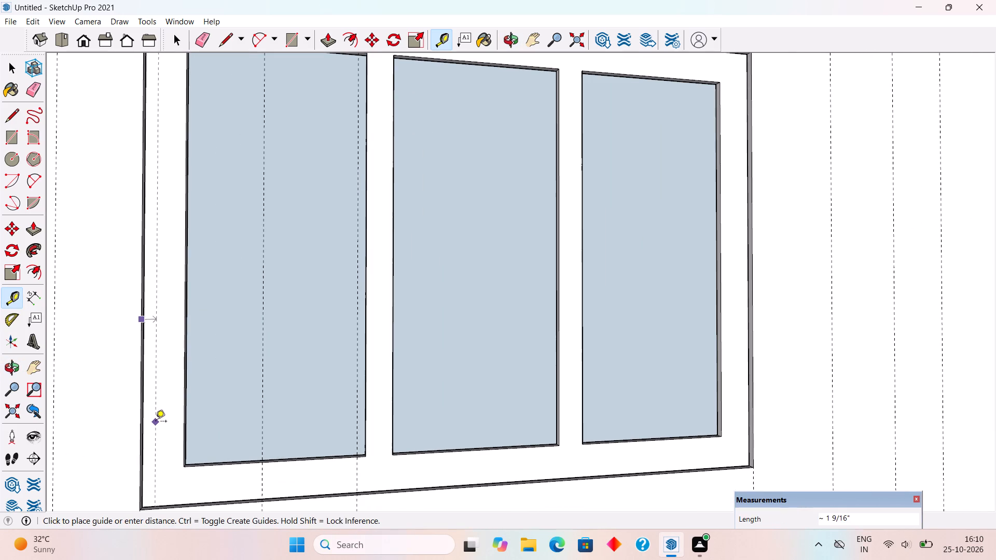
{"action": "key", "text": "t"}
{"action": "scroll", "coordinate": [126, 405], "scroll_direction": "up", "scroll_amount": 4}
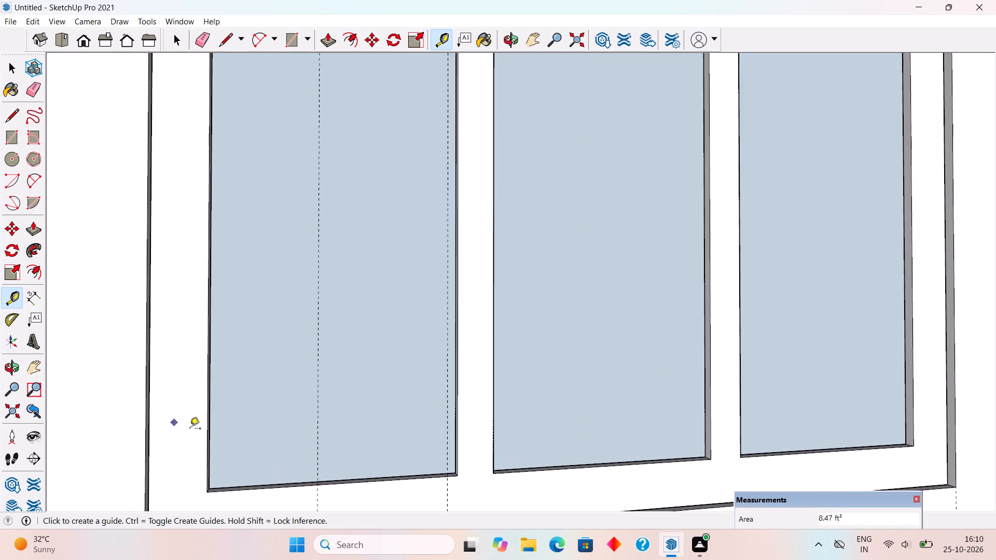
{"action": "scroll", "coordinate": [179, 445], "scroll_direction": "up", "scroll_amount": 9}
{"action": "left_click", "coordinate": [125, 379]}
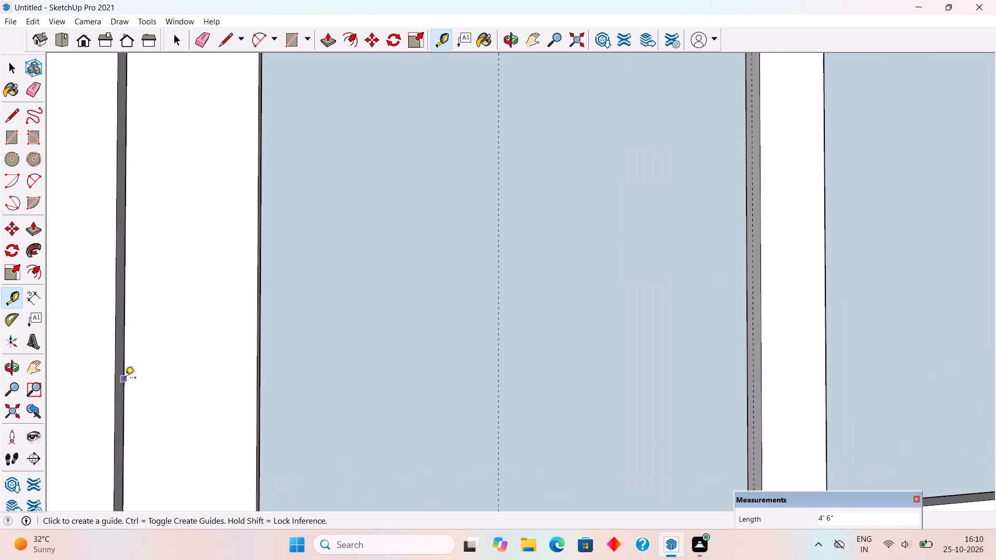
{"action": "scroll", "coordinate": [255, 401], "scroll_direction": "down", "scroll_amount": 5}
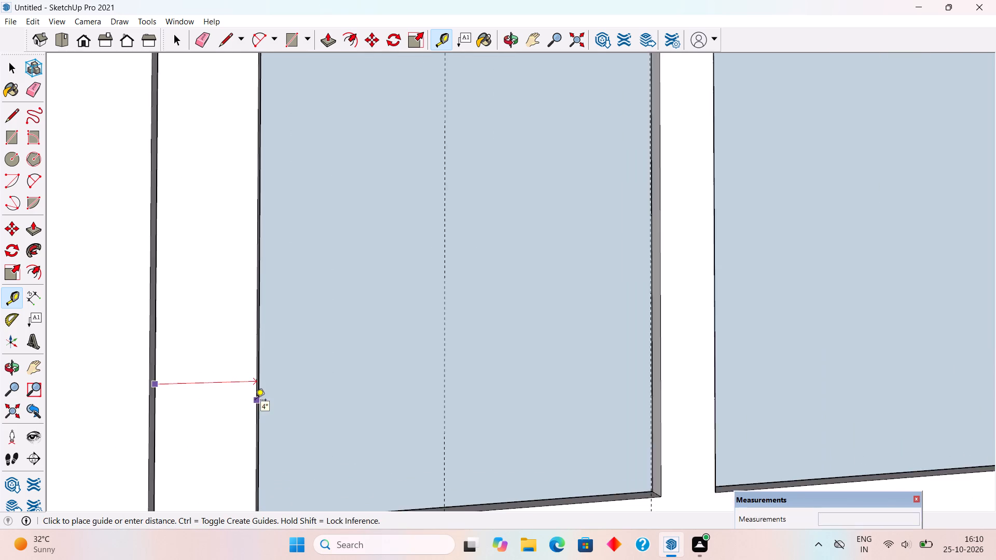
{"action": "key", "text": "space"}
Measure the ground-floor window's first pane and divider, from the pane's outer side towards the middle pane.
{"action": "scroll", "coordinate": [299, 402], "scroll_direction": "down", "scroll_amount": 5}
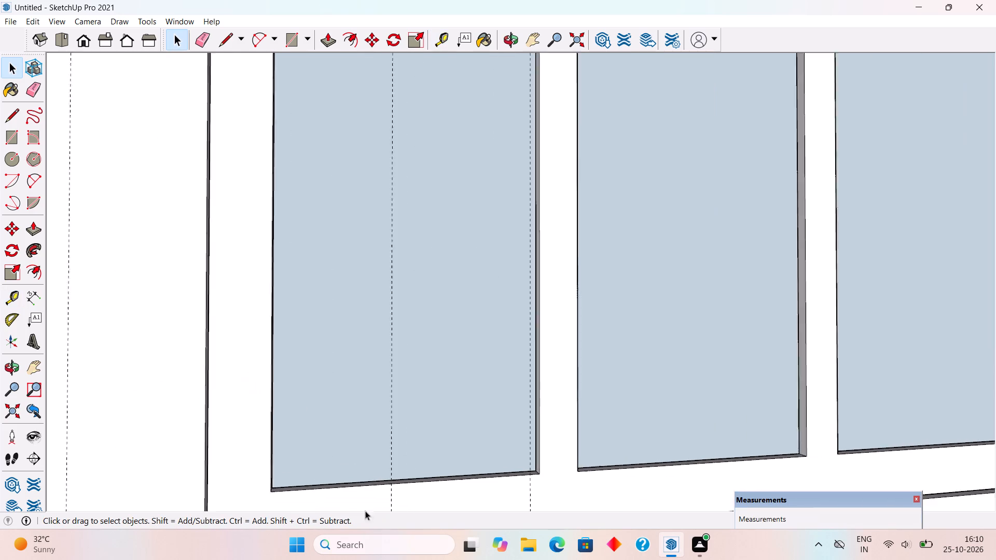
{"action": "scroll", "coordinate": [365, 511], "scroll_direction": "down", "scroll_amount": 3}
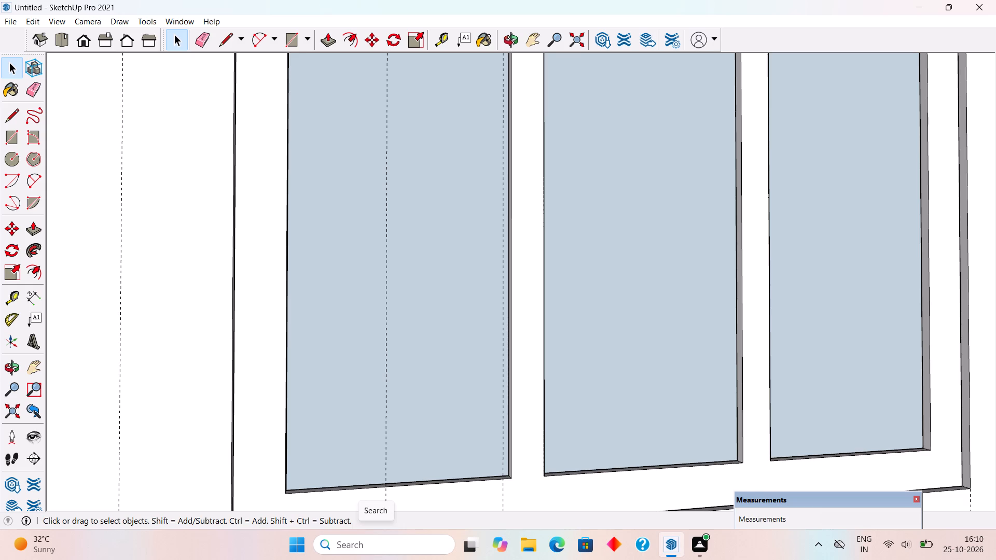
{"action": "scroll", "coordinate": [376, 538], "scroll_direction": "down", "scroll_amount": 15}
{"action": "scroll", "coordinate": [381, 559], "scroll_direction": "down", "scroll_amount": 14}
{"action": "scroll", "coordinate": [386, 410], "scroll_direction": "down", "scroll_amount": 16}
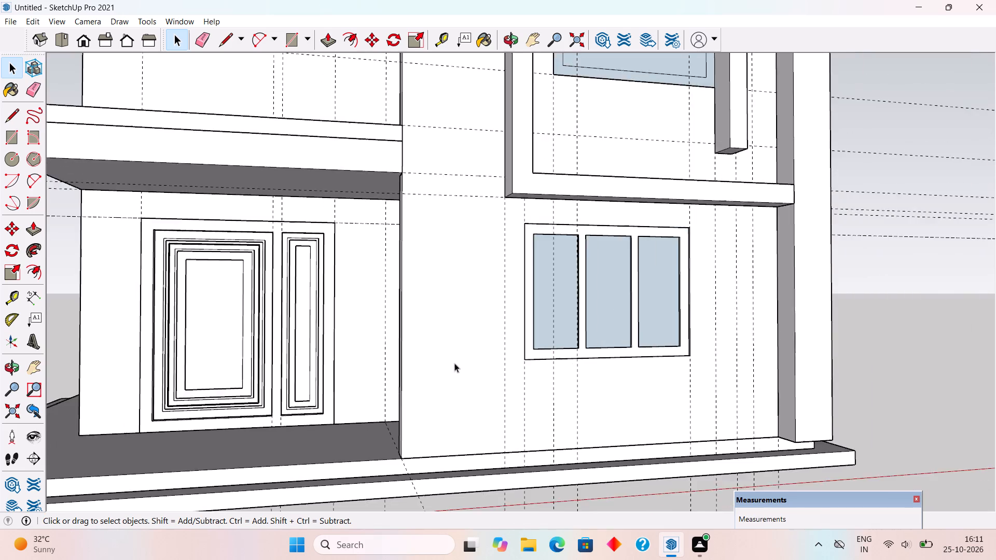
{"action": "scroll", "coordinate": [454, 363], "scroll_direction": "down", "scroll_amount": 8}
{"action": "scroll", "coordinate": [602, 153], "scroll_direction": "up", "scroll_amount": 5}
{"action": "scroll", "coordinate": [568, 193], "scroll_direction": "up", "scroll_amount": 2}
{"action": "scroll", "coordinate": [565, 194], "scroll_direction": "down", "scroll_amount": 2}
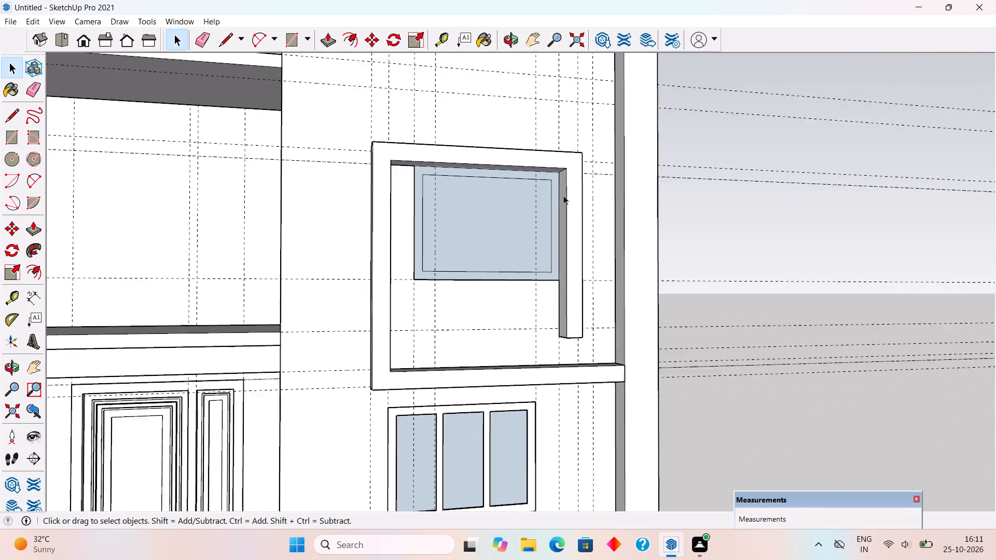
{"action": "scroll", "coordinate": [563, 195], "scroll_direction": "down", "scroll_amount": 2}
{"action": "middle_click_drag", "start_coordinate": [542, 201], "coordinate": [507, 219]}
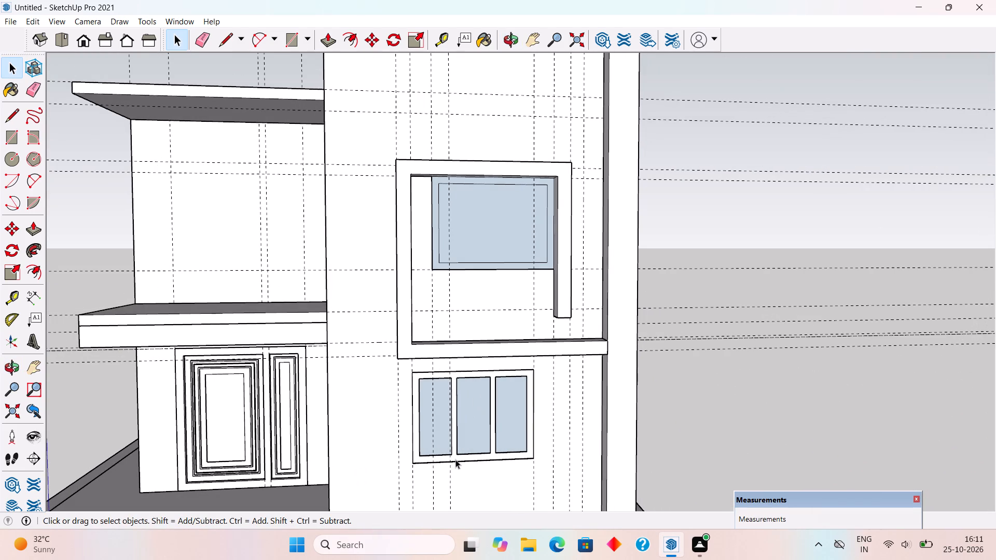
{"action": "key", "text": "t"}
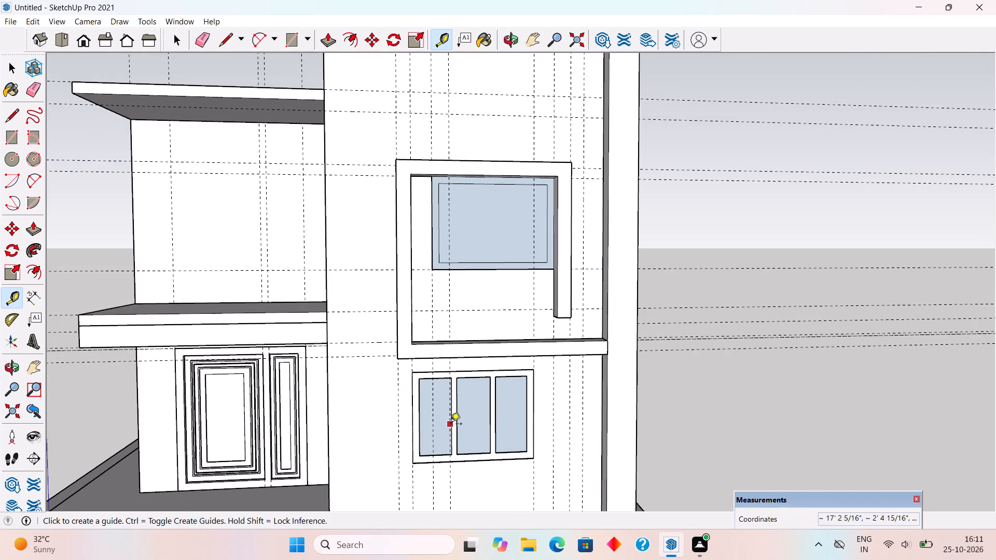
{"action": "left_click", "coordinate": [418, 426]}
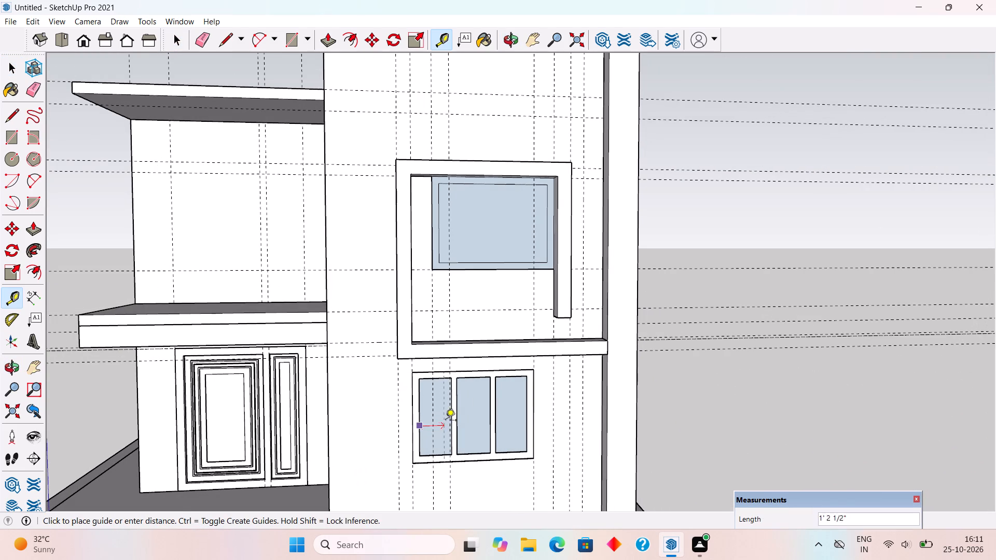
{"action": "scroll", "coordinate": [459, 419], "scroll_direction": "up", "scroll_amount": 11}
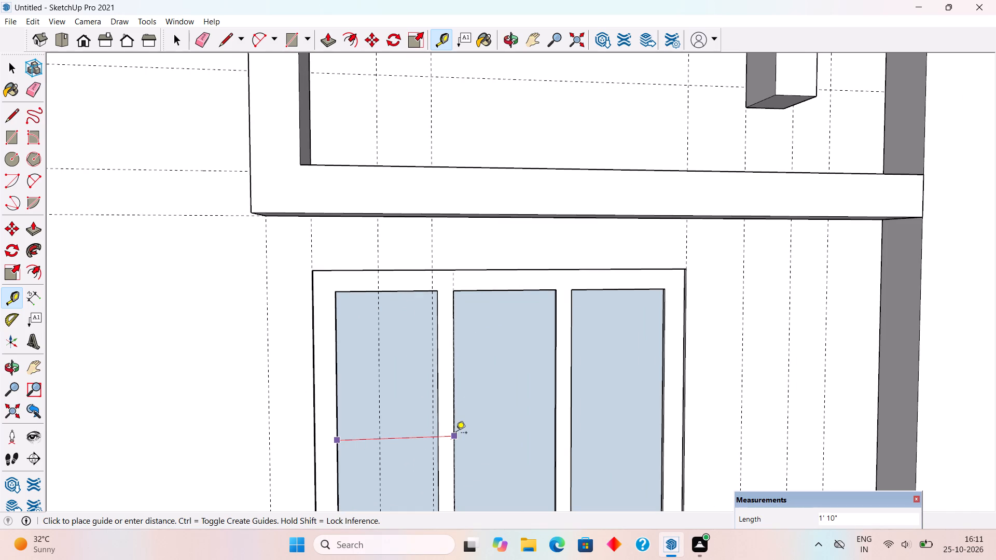
{"action": "scroll", "coordinate": [448, 423], "scroll_direction": "down", "scroll_amount": 3}
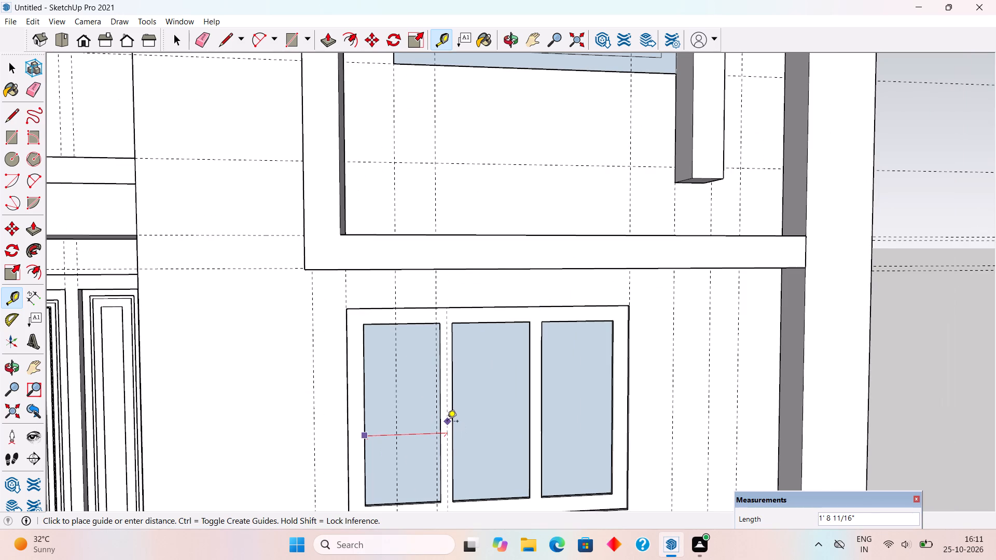
{"action": "key", "text": "space"}
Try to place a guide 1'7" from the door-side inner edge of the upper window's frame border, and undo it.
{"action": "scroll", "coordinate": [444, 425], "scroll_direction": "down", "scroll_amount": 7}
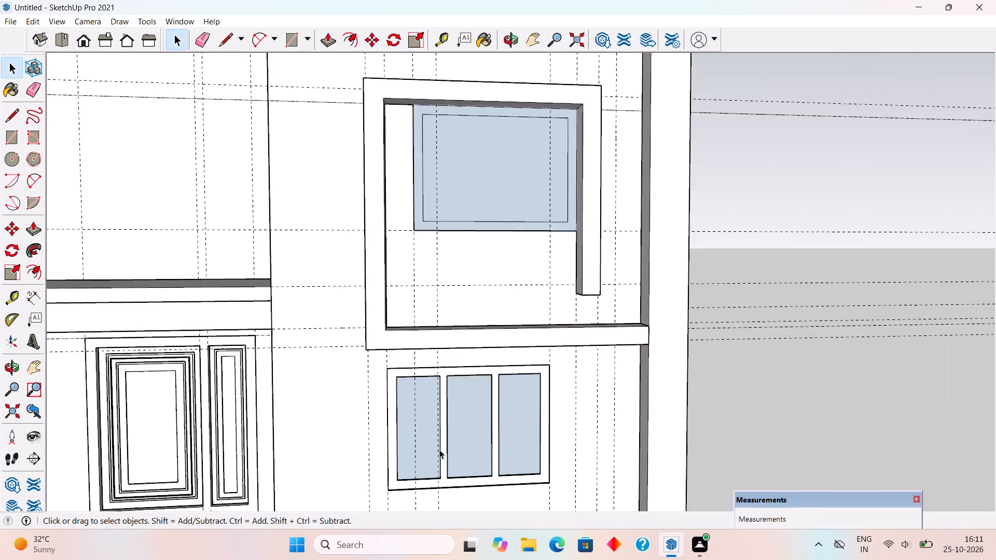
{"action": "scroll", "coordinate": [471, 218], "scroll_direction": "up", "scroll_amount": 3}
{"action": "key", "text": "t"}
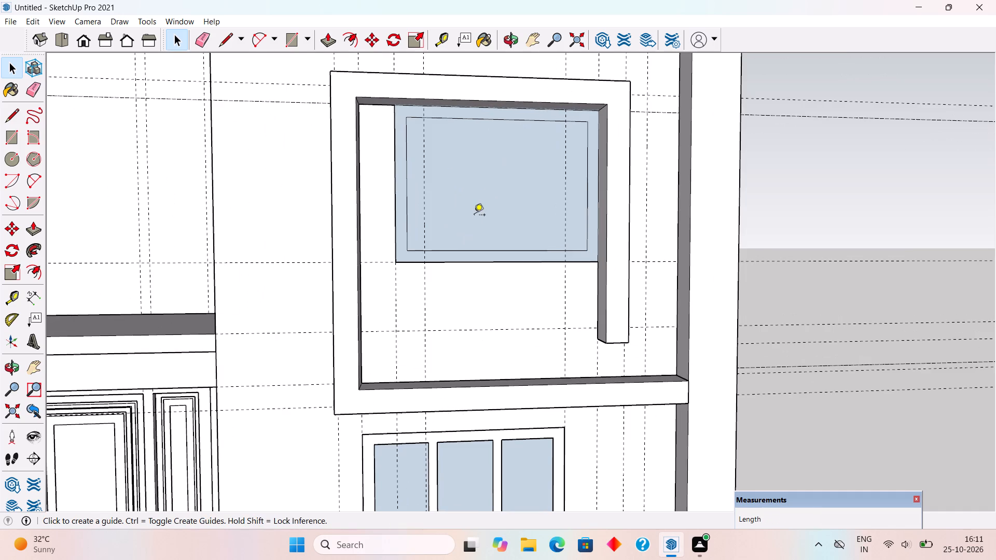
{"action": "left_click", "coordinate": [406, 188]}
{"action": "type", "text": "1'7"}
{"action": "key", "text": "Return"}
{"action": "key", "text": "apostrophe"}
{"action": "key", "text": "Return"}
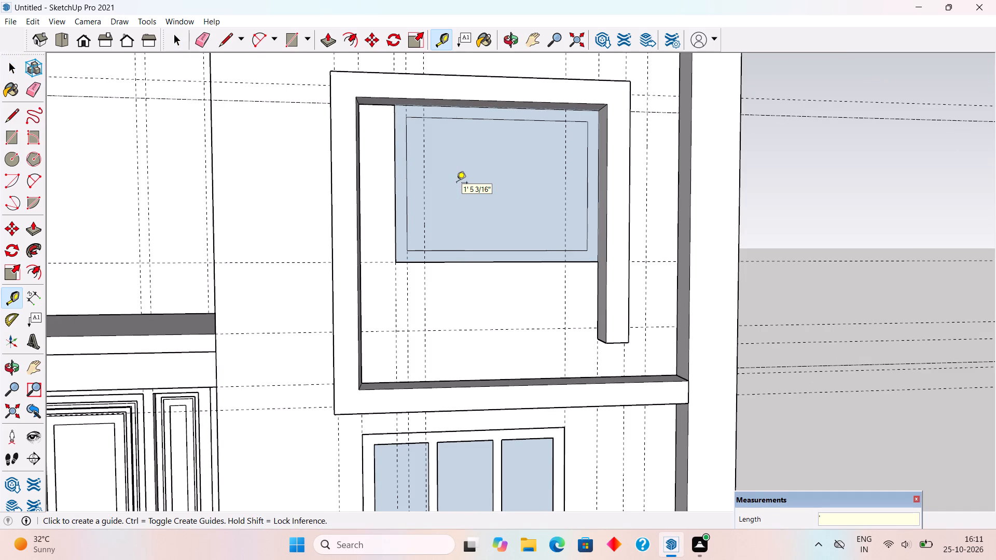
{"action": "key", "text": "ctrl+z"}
Place vertical guides for the upper window's first divider: 1'7" in from the border's door-side inner edge and 3" further inward.
{"action": "scroll", "coordinate": [457, 184], "scroll_direction": "down", "scroll_amount": 3}
{"action": "scroll", "coordinate": [422, 178], "scroll_direction": "up", "scroll_amount": 5}
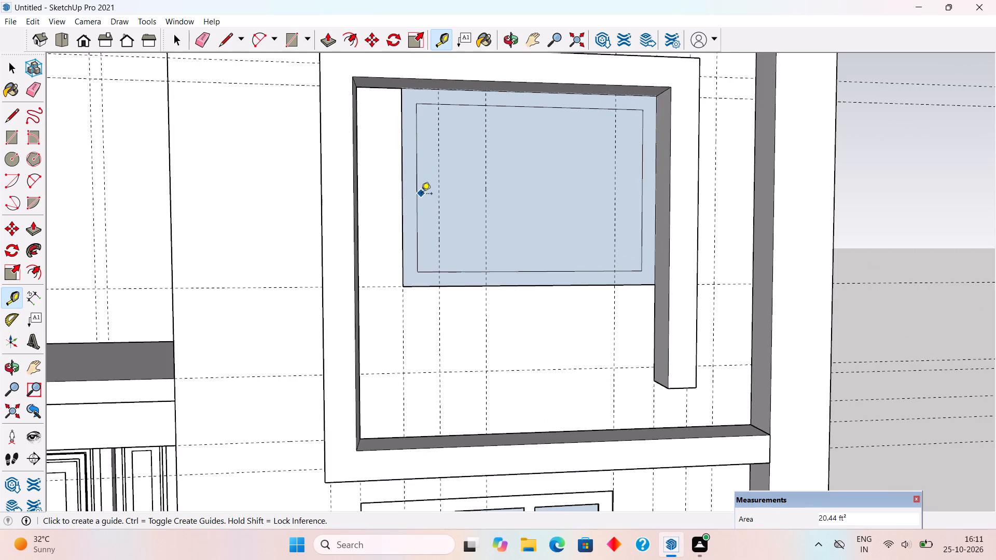
{"action": "left_click", "coordinate": [418, 206]}
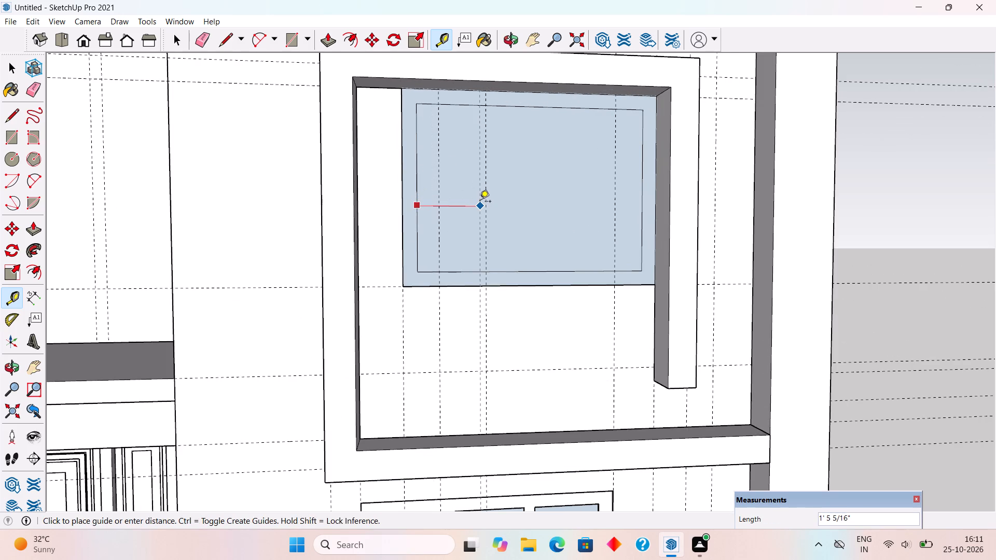
{"action": "type", "text": "1'7"}
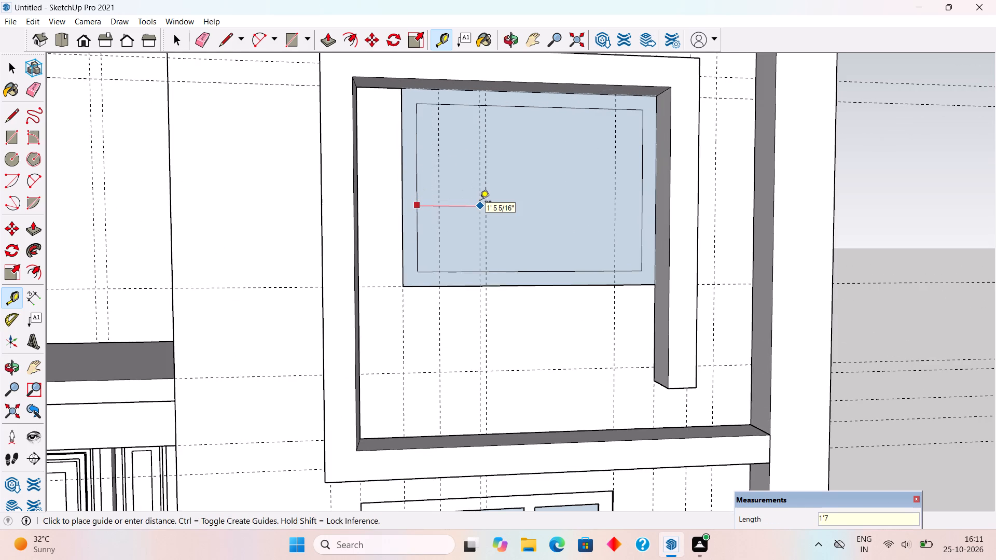
{"action": "key", "text": "shift+quotedbl"}
{"action": "key", "text": "Return"}
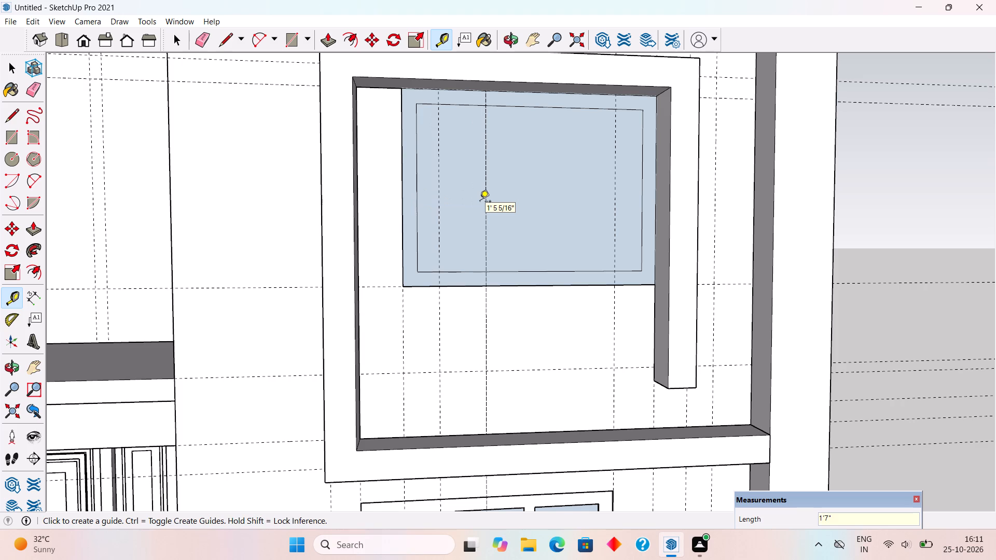
{"action": "scroll", "coordinate": [484, 244], "scroll_direction": "down", "scroll_amount": 6}
{"action": "scroll", "coordinate": [559, 227], "scroll_direction": "up", "scroll_amount": 5}
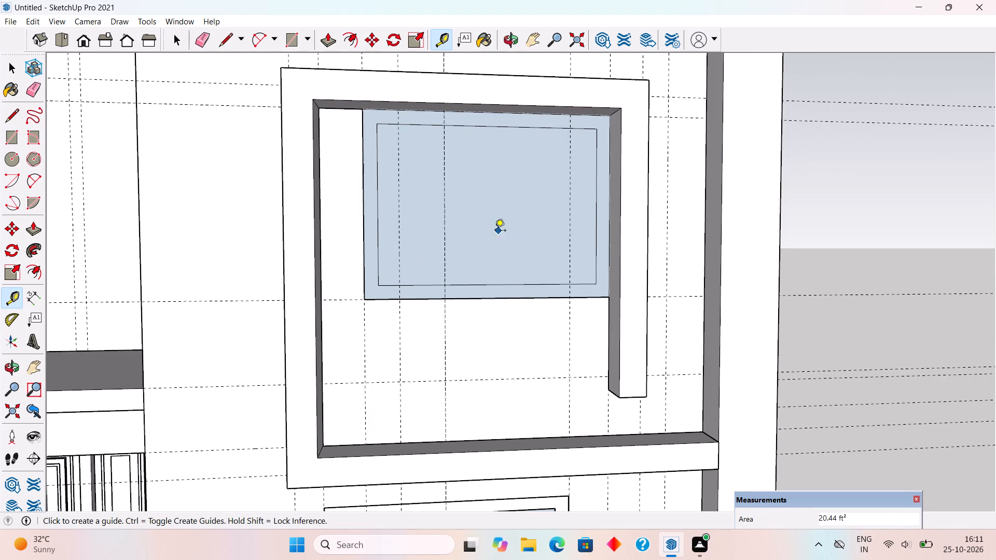
{"action": "left_click", "coordinate": [448, 248]}
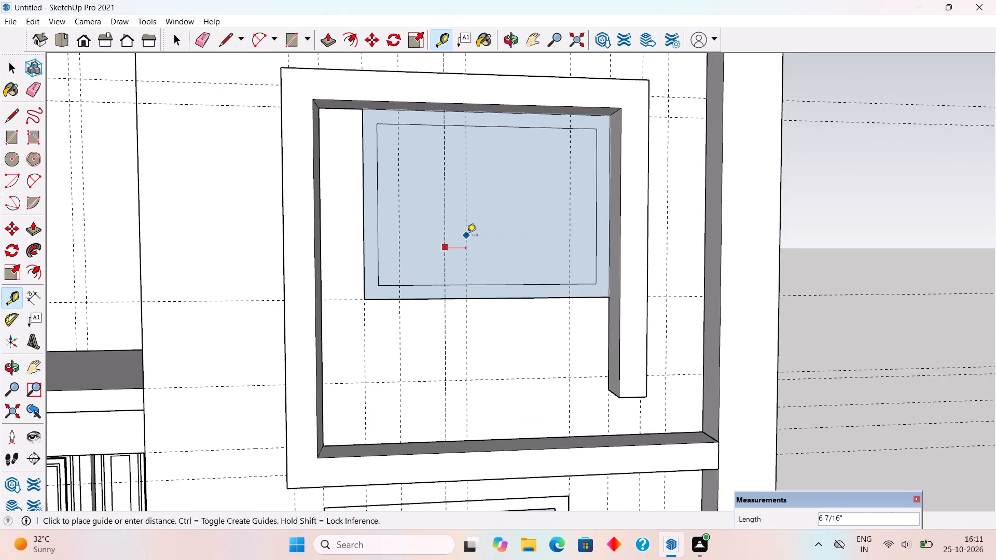
{"action": "type", "text": "3\""}
{"action": "key", "text": "Return"}
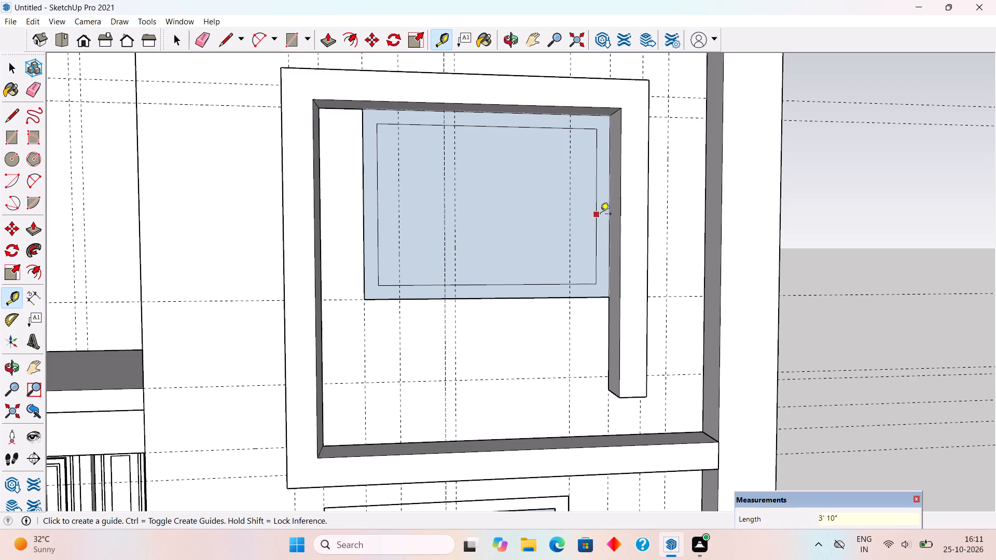
Place matching guides for the second divider: 1'7" in from the border's opposite inner edge and 3" further inward.
{"action": "left_click", "coordinate": [597, 220]}
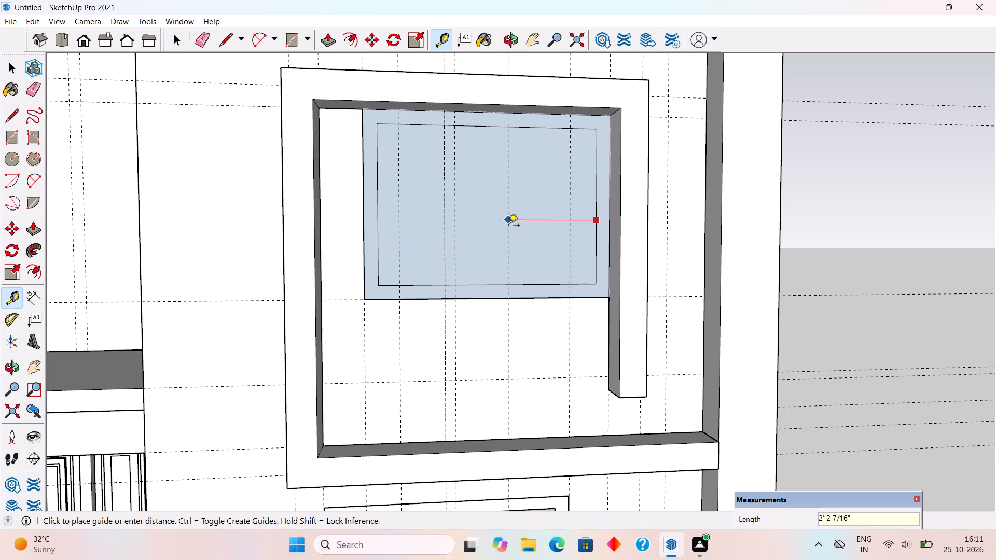
{"action": "type", "text": "1'7"}
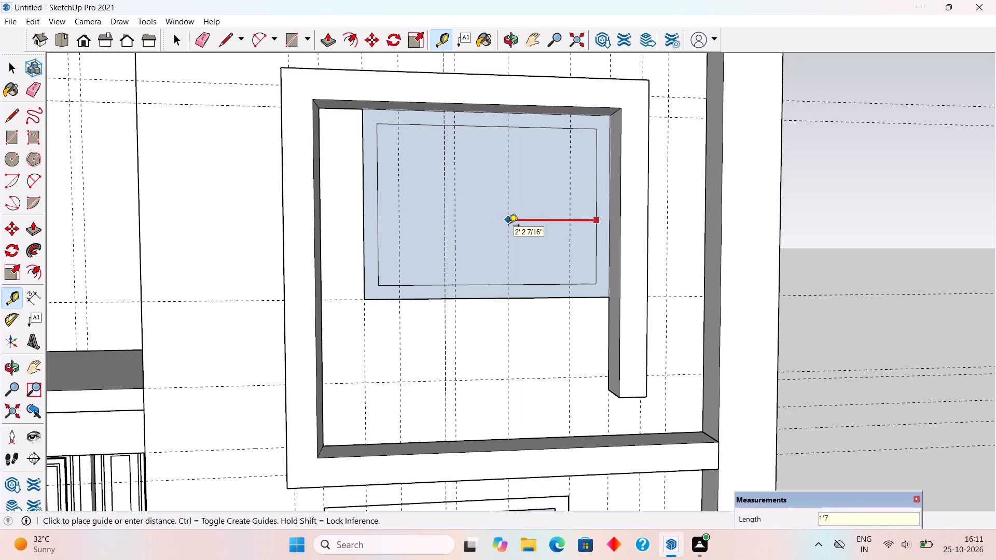
{"action": "key", "text": "shift+quotedbl"}
{"action": "key", "text": "Return"}
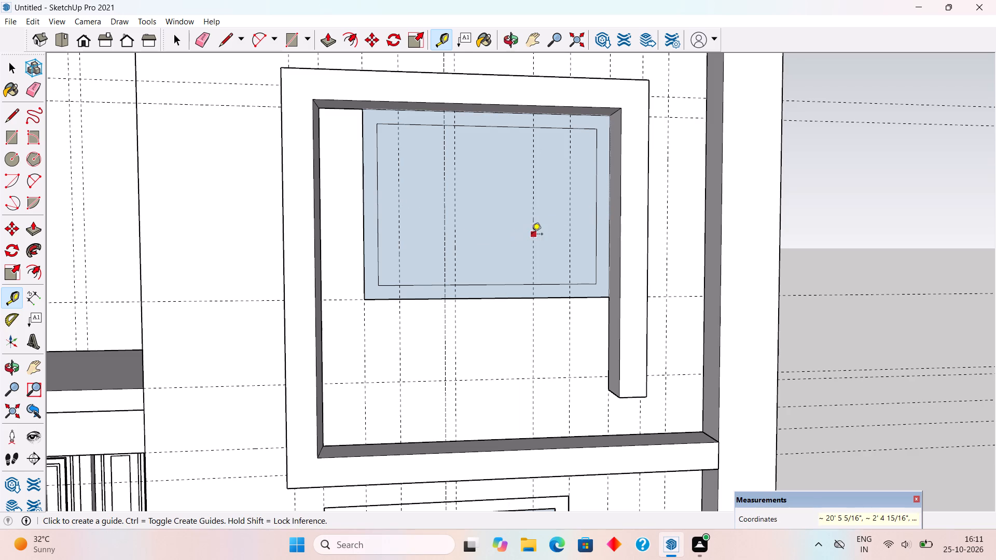
{"action": "left_click", "coordinate": [533, 234]}
{"action": "type", "text": "3\""}
{"action": "key", "text": "Return"}
Draw the four vertical divider edges along the guides, between the upper window border's upper and lower inner edges.
{"action": "key", "text": "l"}
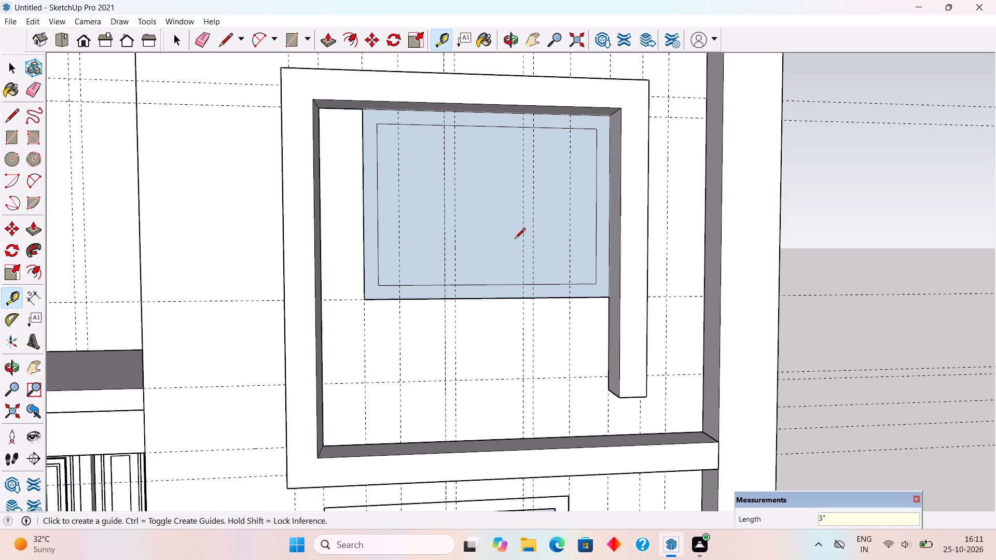
{"action": "left_click", "coordinate": [442, 286]}
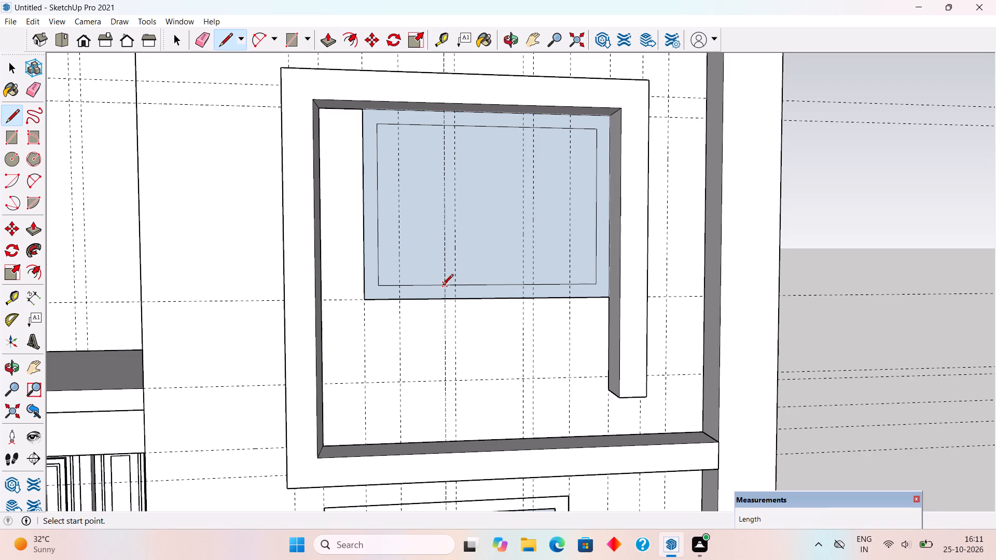
{"action": "left_click", "coordinate": [447, 125]}
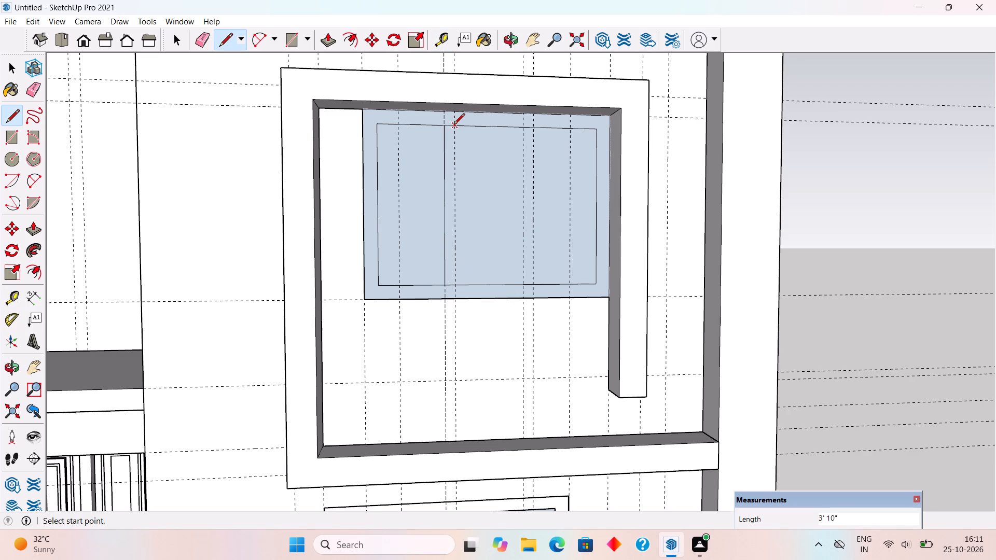
{"action": "left_click", "coordinate": [454, 125]}
{"action": "left_click", "coordinate": [459, 284]}
{"action": "left_click", "coordinate": [525, 284]}
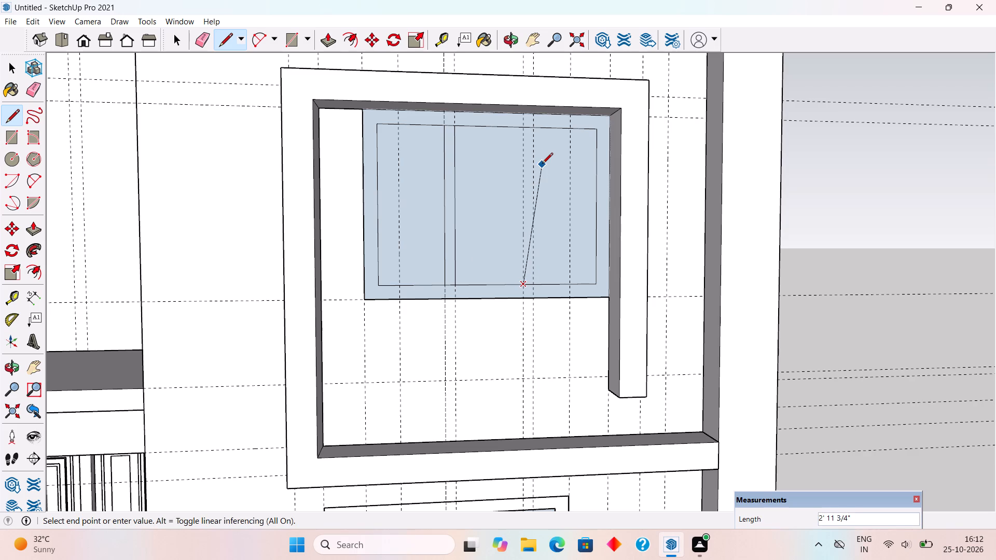
{"action": "scroll", "coordinate": [546, 149], "scroll_direction": "down", "scroll_amount": 2}
{"action": "scroll", "coordinate": [546, 149], "scroll_direction": "up", "scroll_amount": 3}
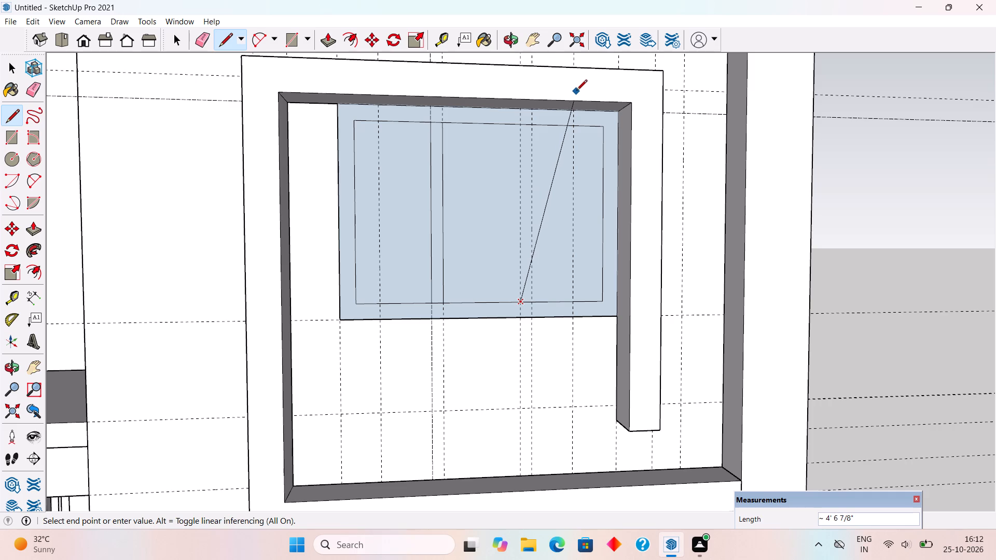
{"action": "left_click", "coordinate": [521, 128]}
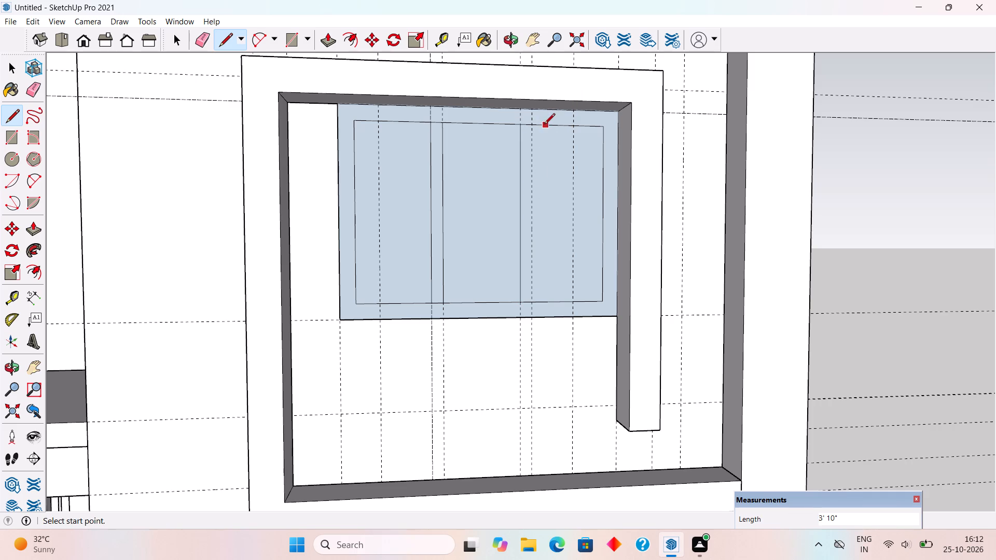
{"action": "left_click", "coordinate": [531, 125]}
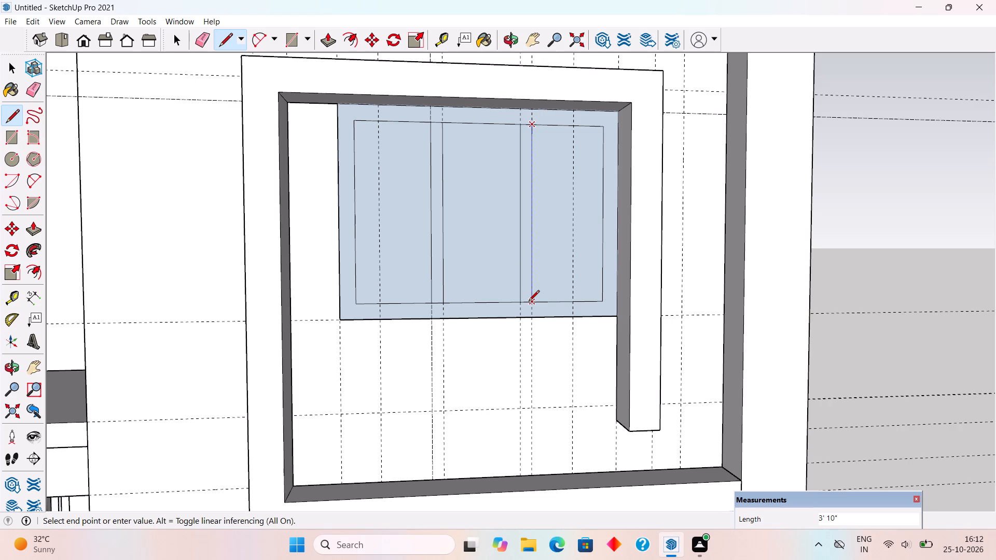
{"action": "left_click", "coordinate": [529, 302]}
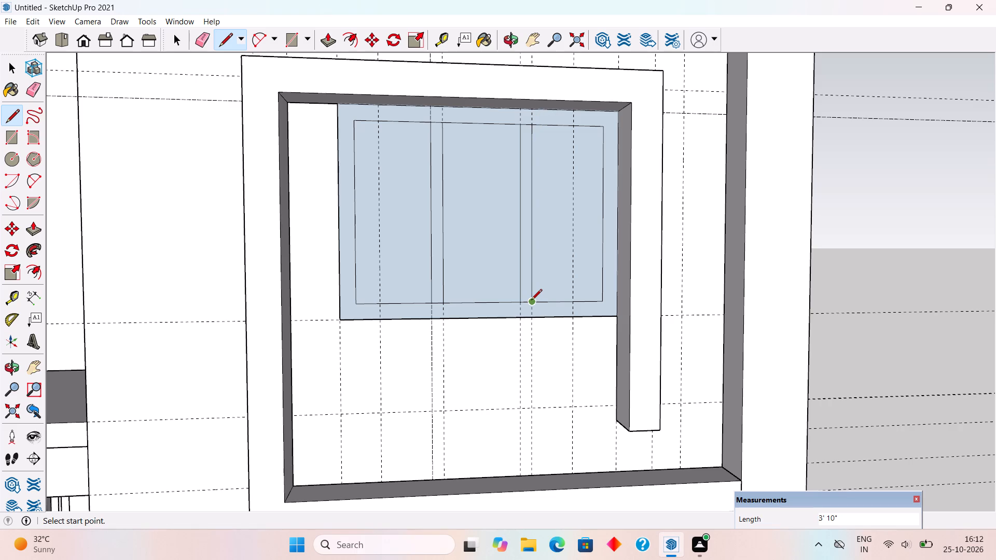
{"action": "key", "text": "space"}
Erase the short inner border segments at the upper and lower ends of both dividers so they join the frame border.
{"action": "type", "text": "e"}
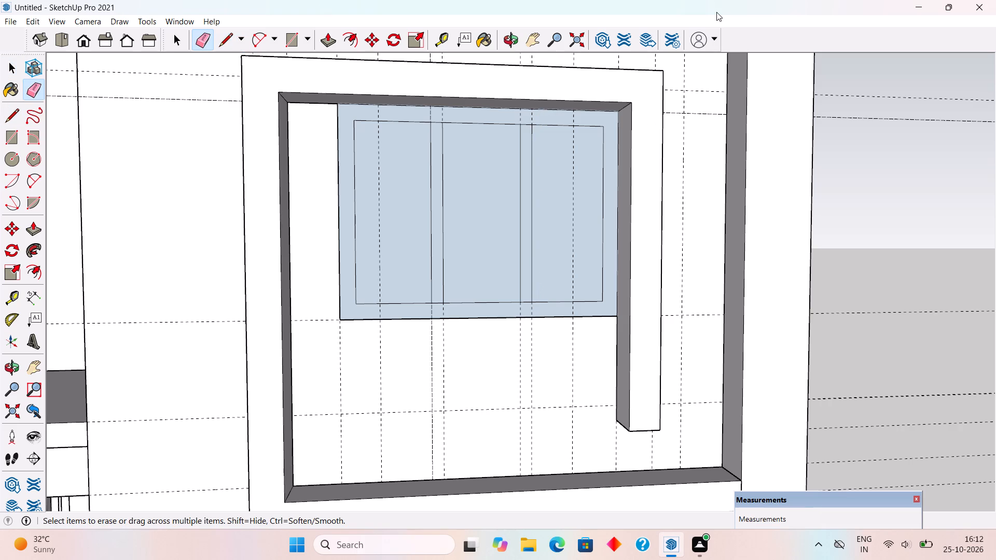
{"action": "left_click", "coordinate": [435, 122]}
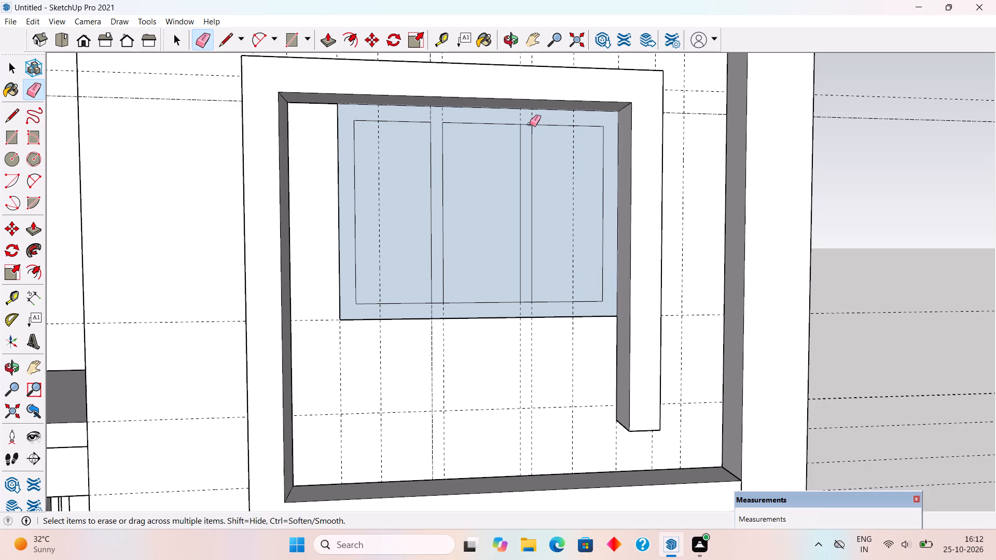
{"action": "left_click", "coordinate": [530, 124]}
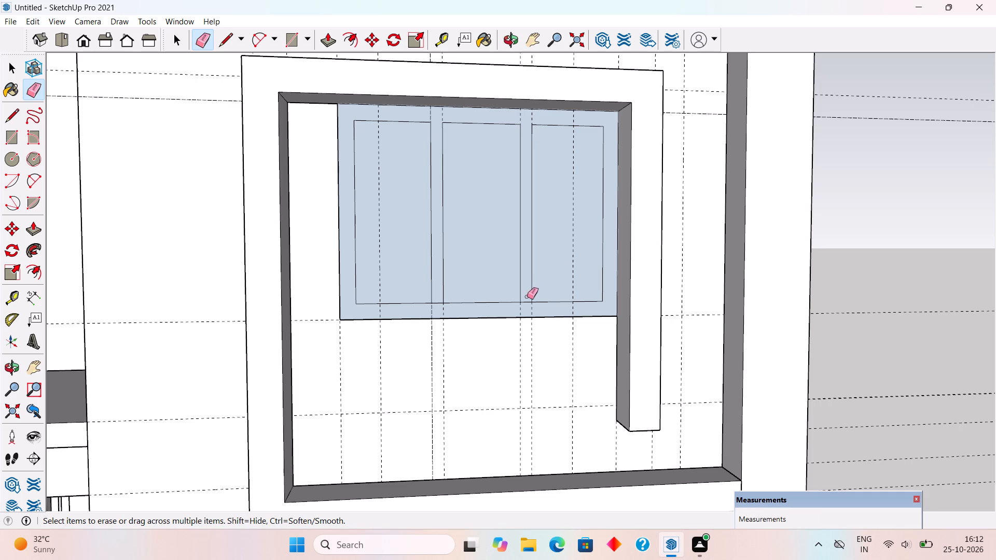
{"action": "left_click", "coordinate": [528, 301]}
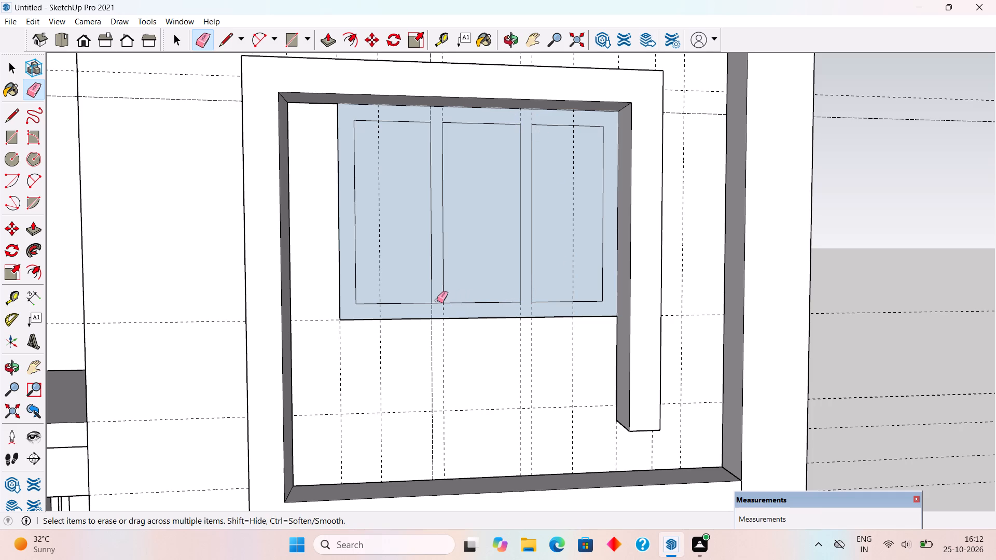
{"action": "left_click", "coordinate": [437, 303]}
Delete the three pane faces of the upper window to open it up between the dividers.
{"action": "key", "text": "space"}
{"action": "left_click", "coordinate": [399, 269]}
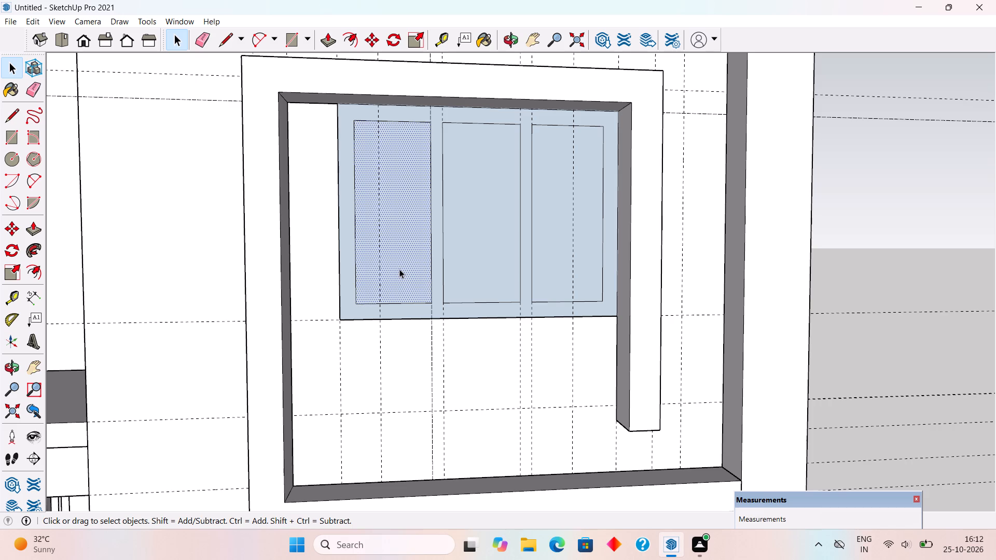
{"action": "key", "text": "Delete"}
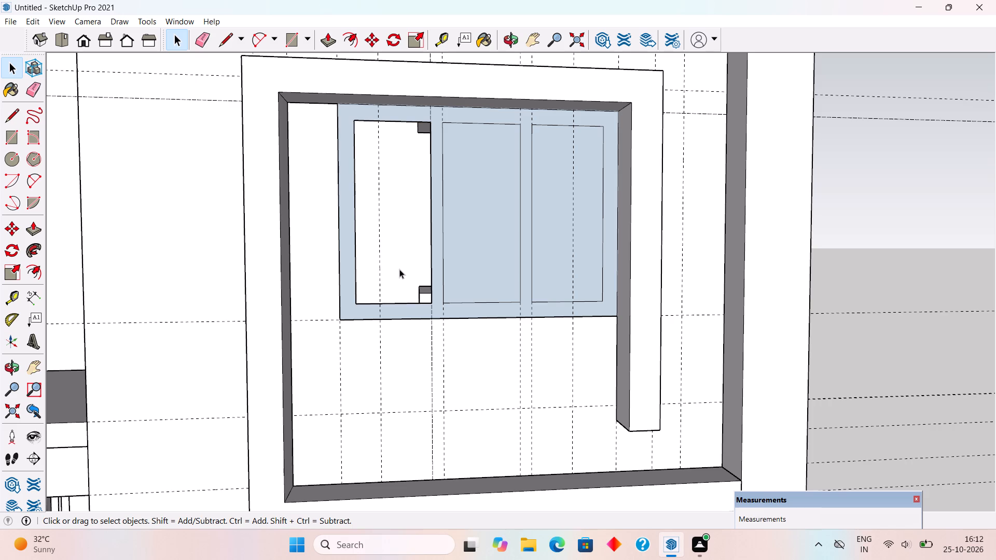
{"action": "left_click", "coordinate": [498, 267]}
{"action": "key", "text": "Delete"}
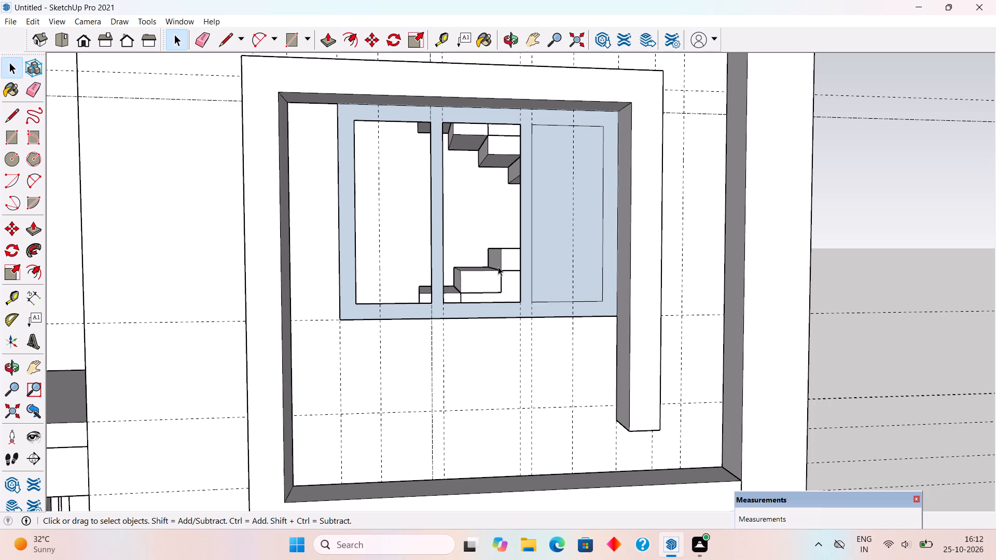
{"action": "left_click", "coordinate": [568, 281]}
{"action": "key", "text": "Delete"}
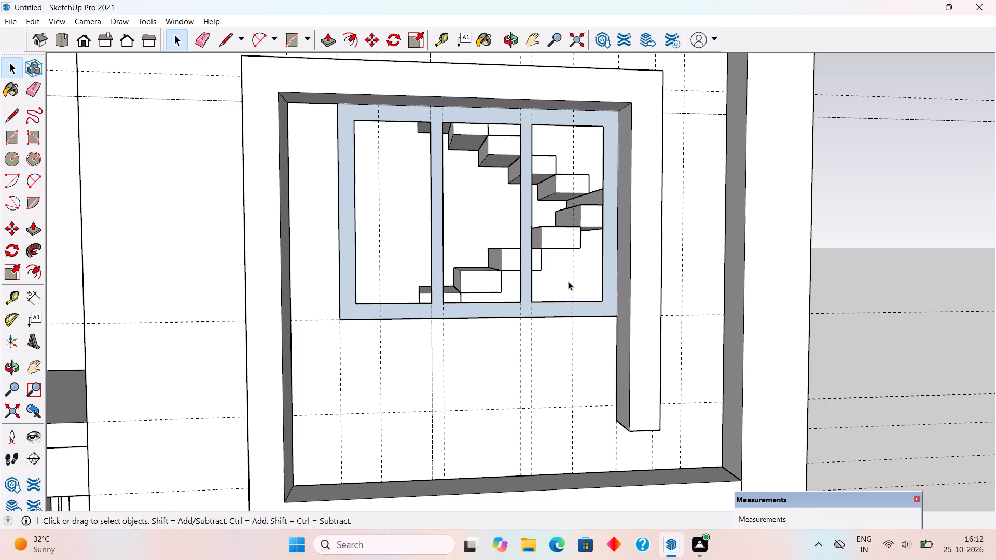
Push/Pull the upper window's frame and divider face outward 4".
{"action": "key", "text": "p"}
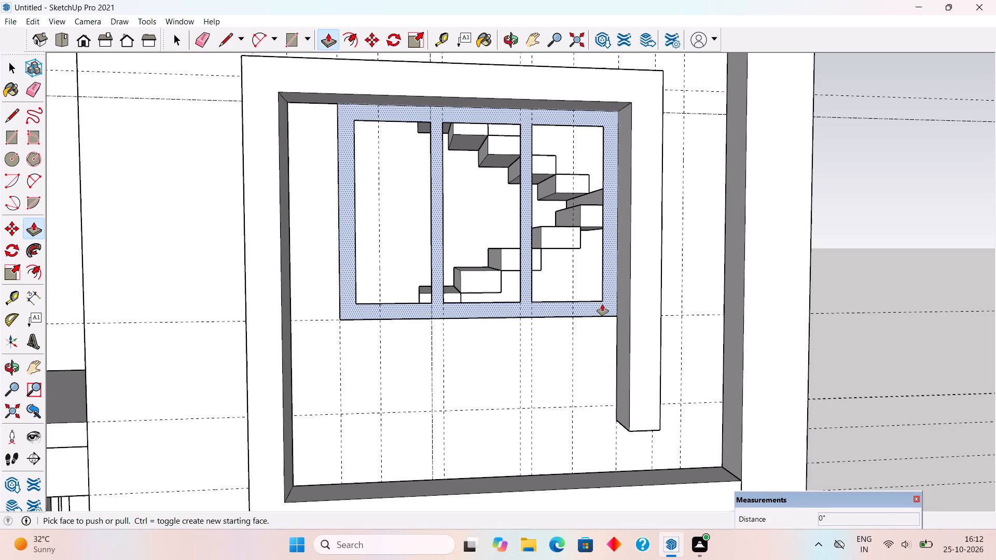
{"action": "left_click", "coordinate": [602, 304]}
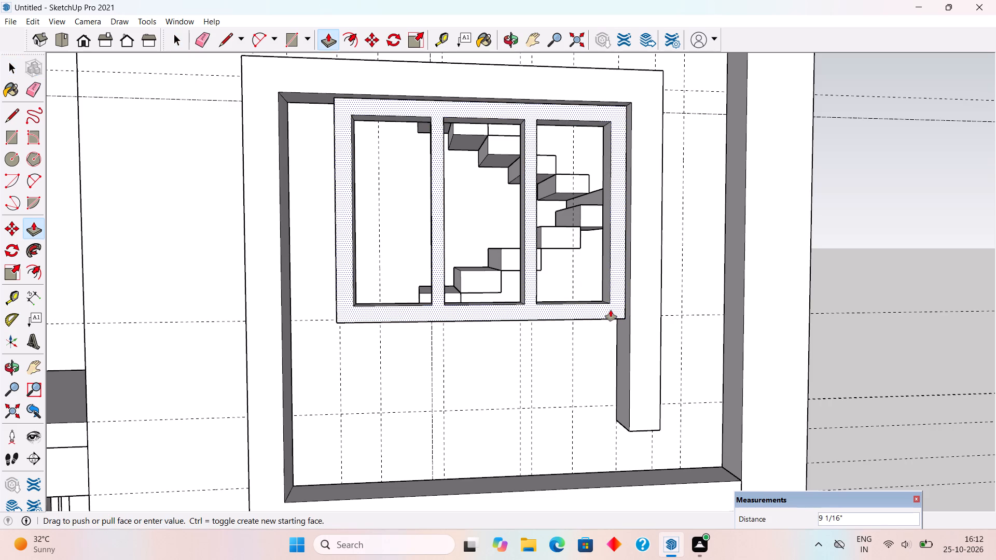
{"action": "type", "text": "4\""}
{"action": "key", "text": "Return"}
{"action": "key", "text": "space"}
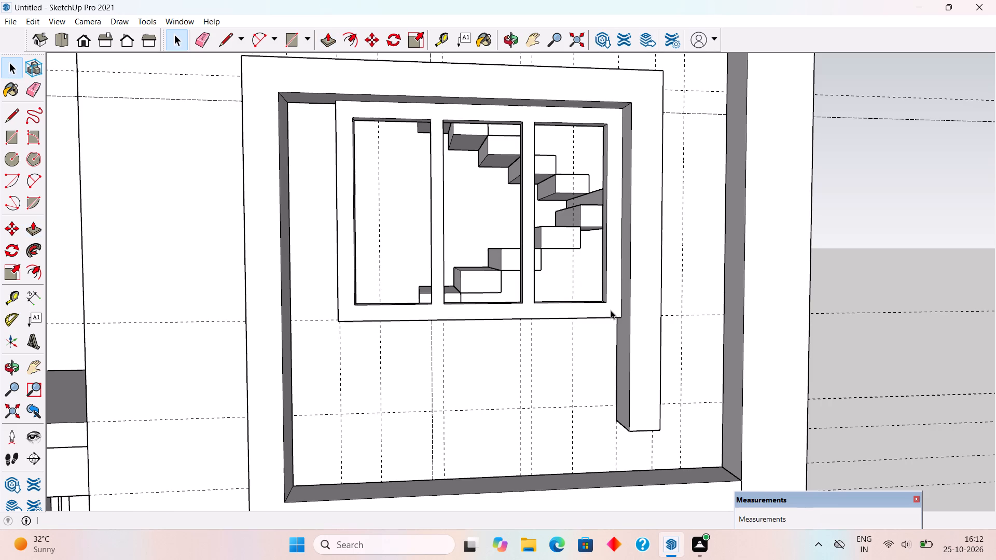
Select the extruded upper window frame with all geometry connected to it and open its context options.
{"action": "triple_click", "coordinate": [611, 307]}
{"action": "right_click", "coordinate": [611, 307]}
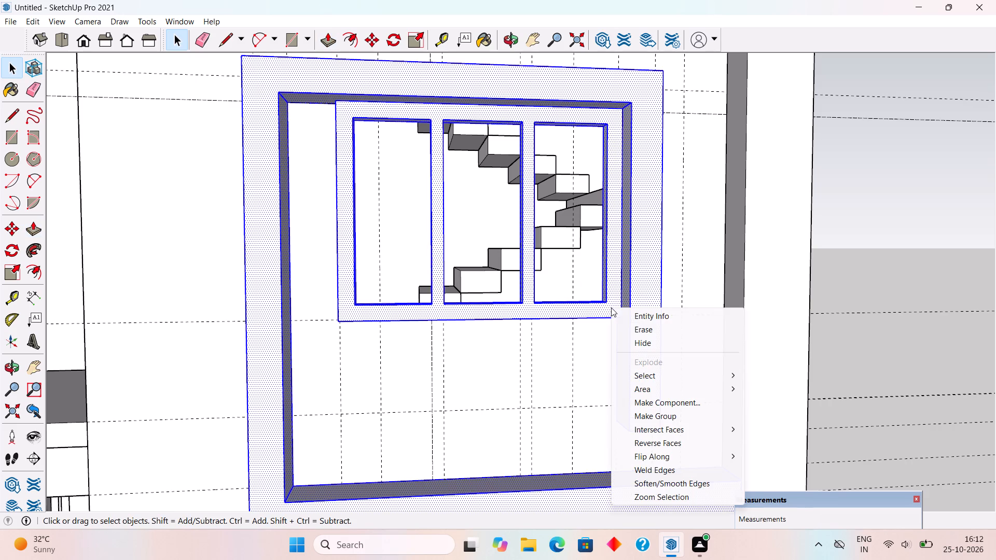
{"action": "scroll", "coordinate": [605, 305], "scroll_direction": "down", "scroll_amount": 5}
{"action": "scroll", "coordinate": [513, 288], "scroll_direction": "down", "scroll_amount": 5}
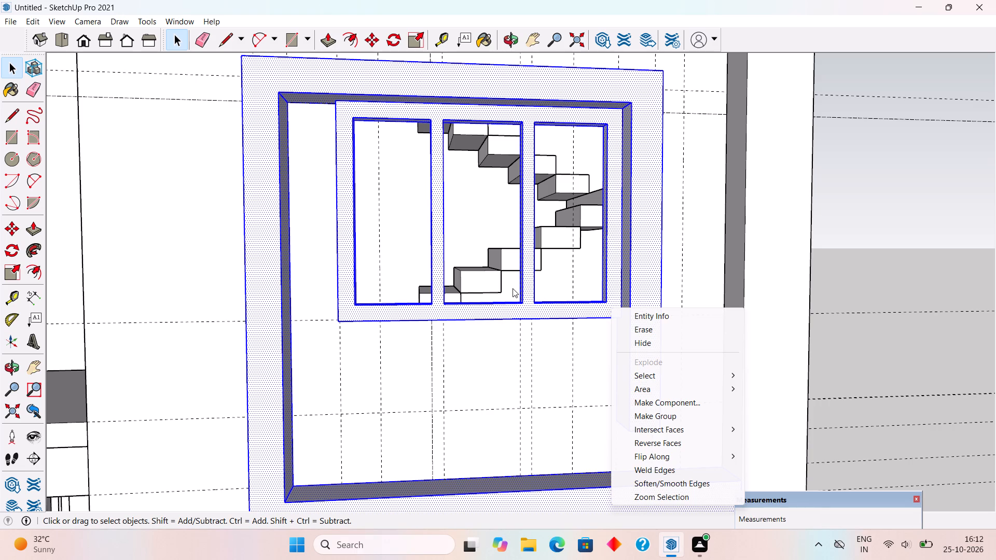
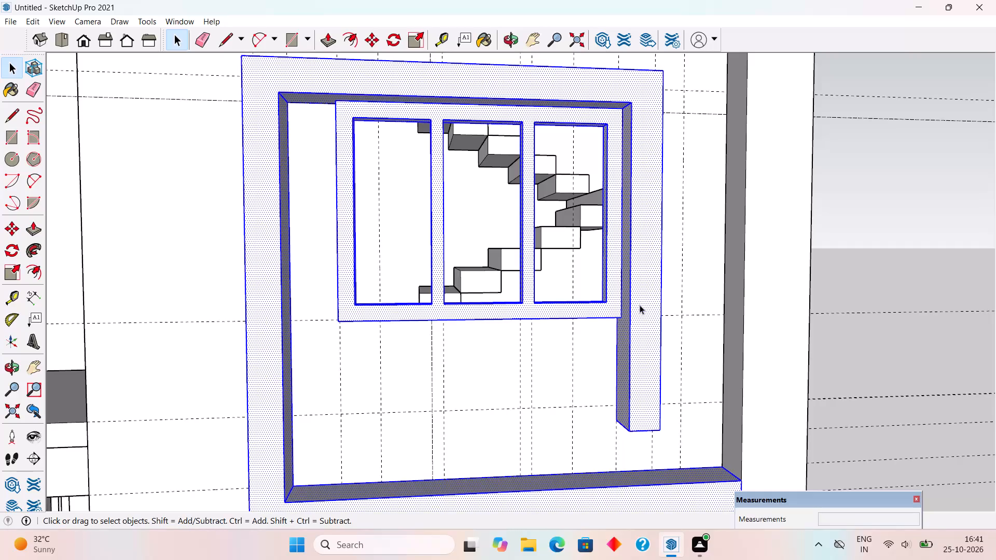
Undo the upper window's frame work, including its extrusion, pane deletions, divider lines and guides, border offset and base rectangle.
{"action": "left_click", "coordinate": [640, 304]}
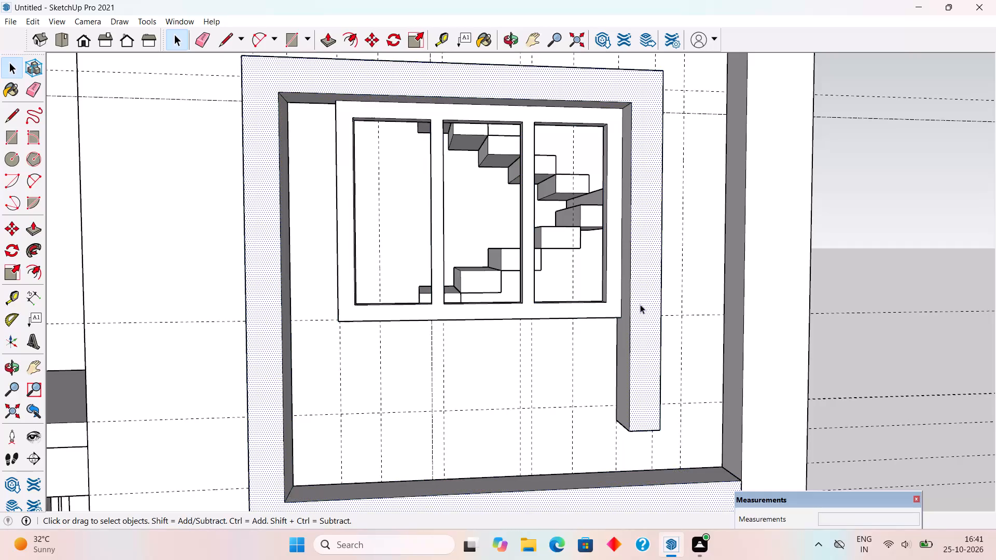
{"action": "key", "text": "ctrl+z"}
{"action": "key", "text": "ctrl+z"}
{"action": "key", "text": "ctrl+z"}
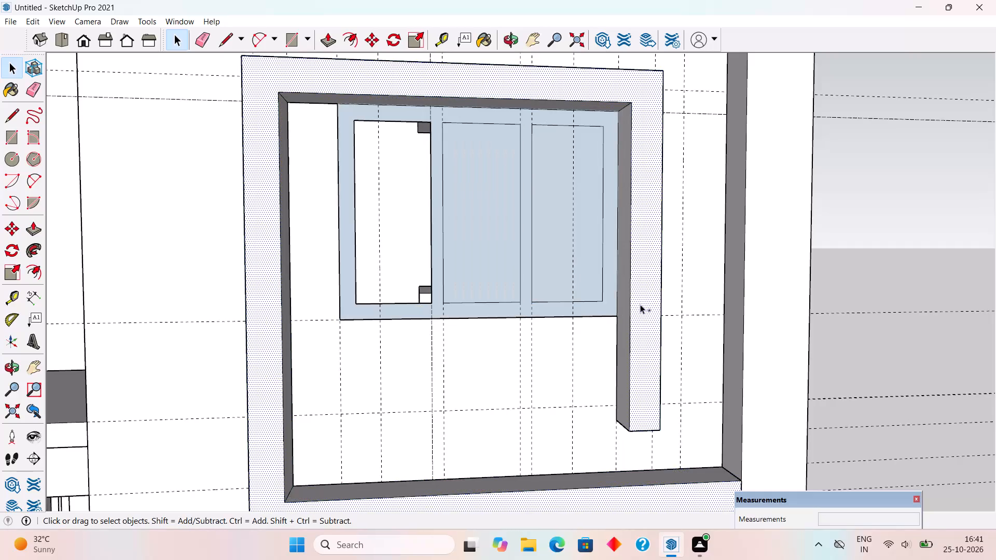
{"action": "key", "text": "ctrl+z"}
{"action": "key", "text": "ctrl+z"}
{"action": "key", "text": "ctrl+z"}
{"action": "key", "text": "ctrl+z"}
{"action": "key", "text": "ctrl+z"}
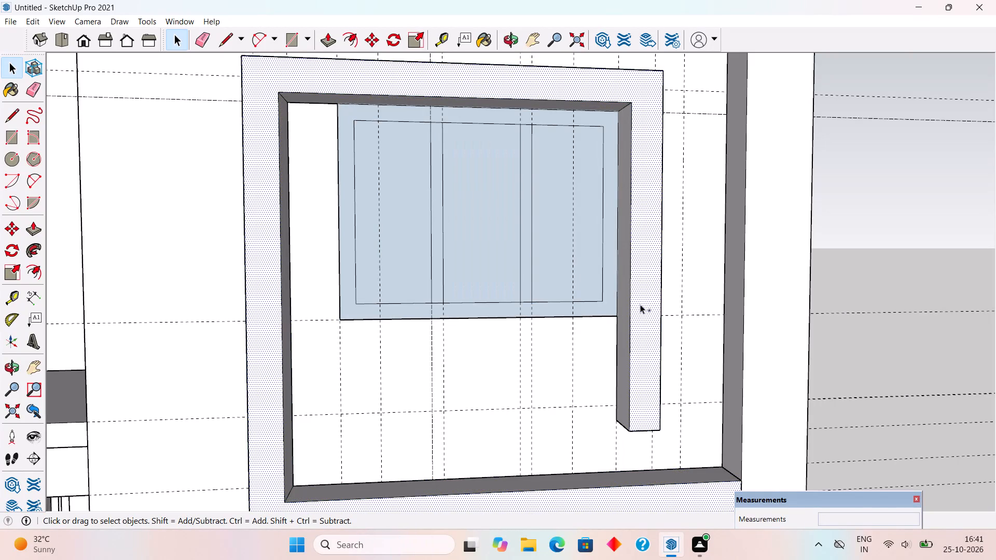
{"action": "key", "text": "ctrl+z"}
{"action": "key", "text": "ctrl+z"}
{"action": "key", "text": "ctrl+z"}
{"action": "key", "text": "ctrl+z"}
{"action": "key", "text": "ctrl+z"}
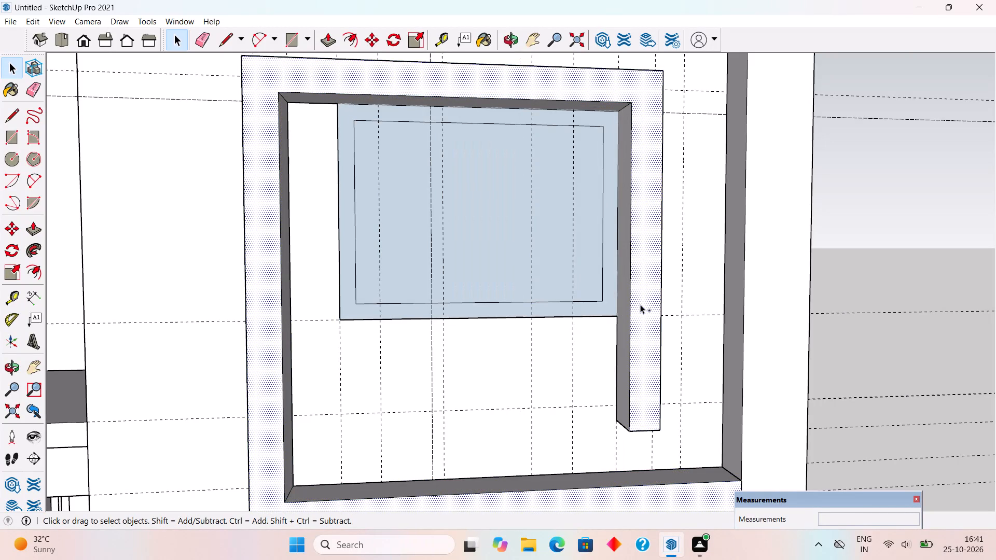
{"action": "key", "text": "ctrl+z"}
{"action": "key", "text": "ctrl+z"}
{"action": "key", "text": "ctrl+z"}
{"action": "key", "text": "ctrl+z"}
{"action": "key", "text": "ctrl+z"}
{"action": "key", "text": "ctrl+z"}
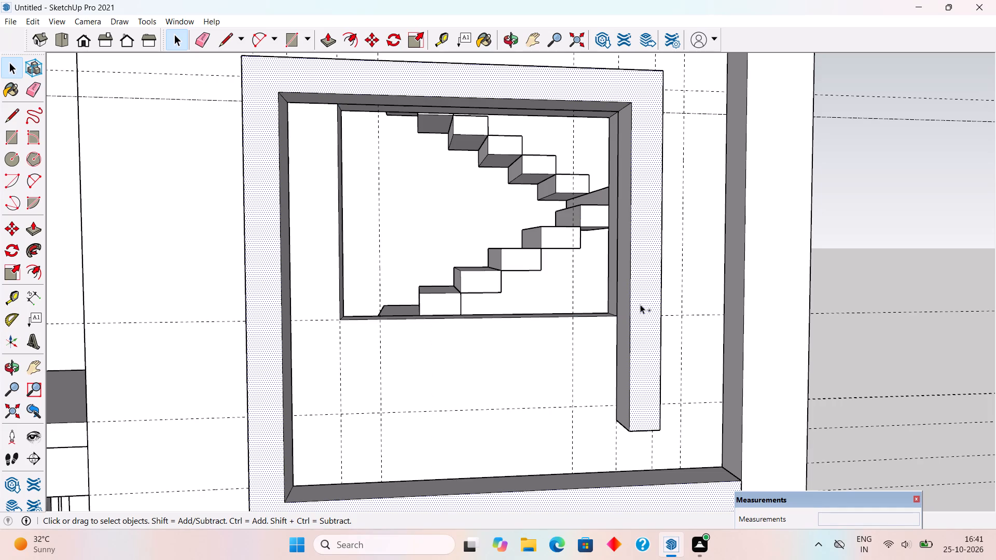
Select the projecting frame around the upper window opening with all its connected geometry and make it a group.
{"action": "triple_click", "coordinate": [641, 304], "text": "ctrl"}
{"action": "left_click", "coordinate": [641, 304]}
{"action": "right_click", "coordinate": [641, 304]}
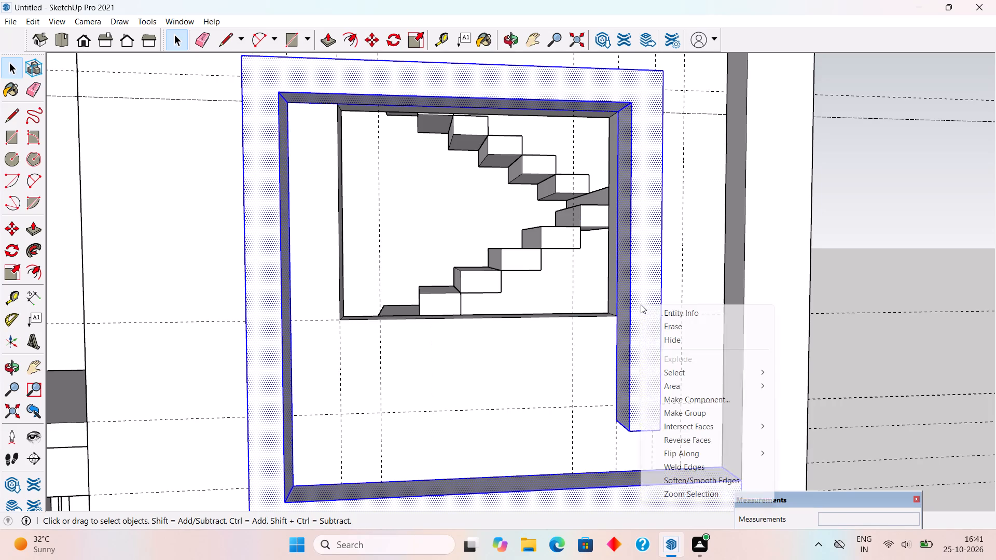
{"action": "left_click", "coordinate": [703, 408]}
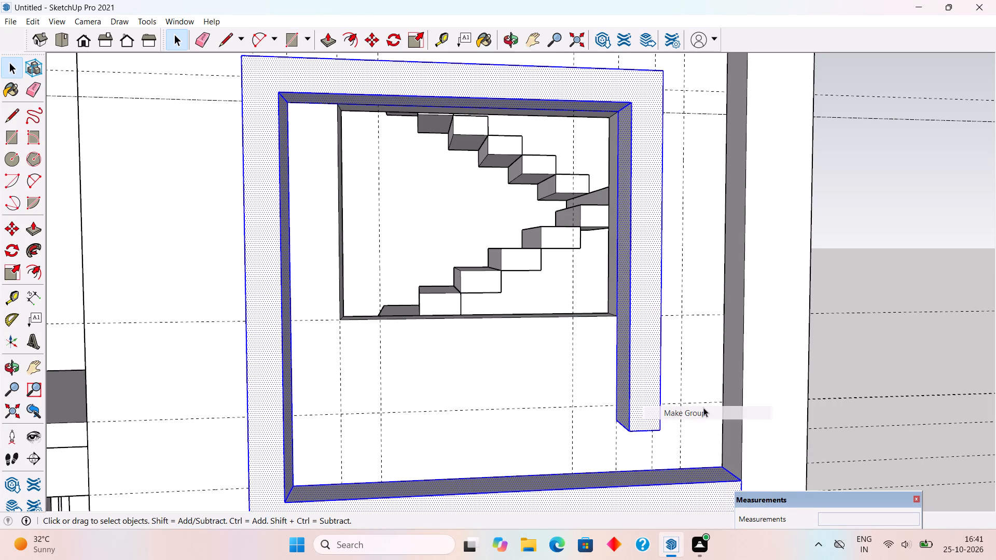
{"action": "left_click", "coordinate": [850, 270]}
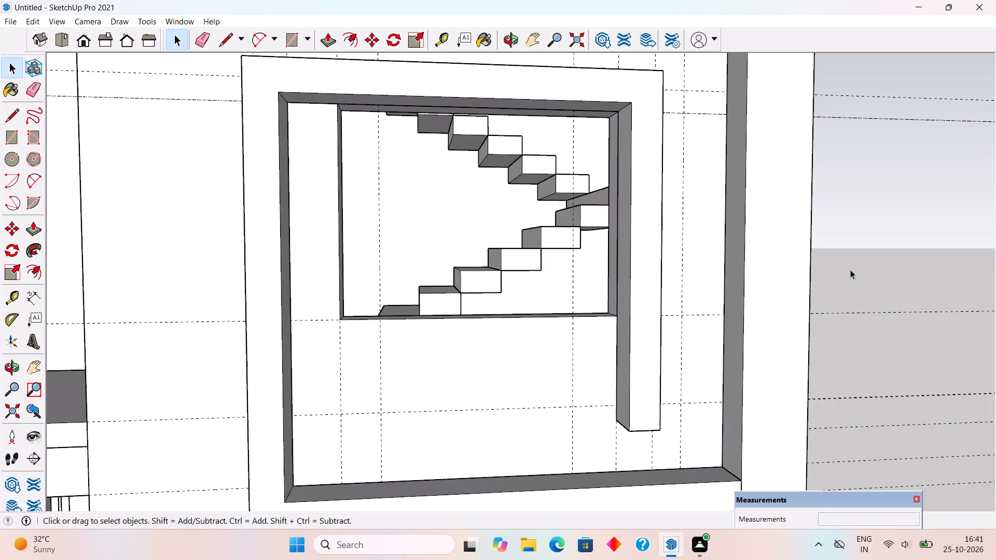
Draw a 6' by 4'6" rectangle corner to corner over the upper window opening inside the projecting frame.
{"action": "scroll", "coordinate": [417, 99], "scroll_direction": "up", "scroll_amount": 5}
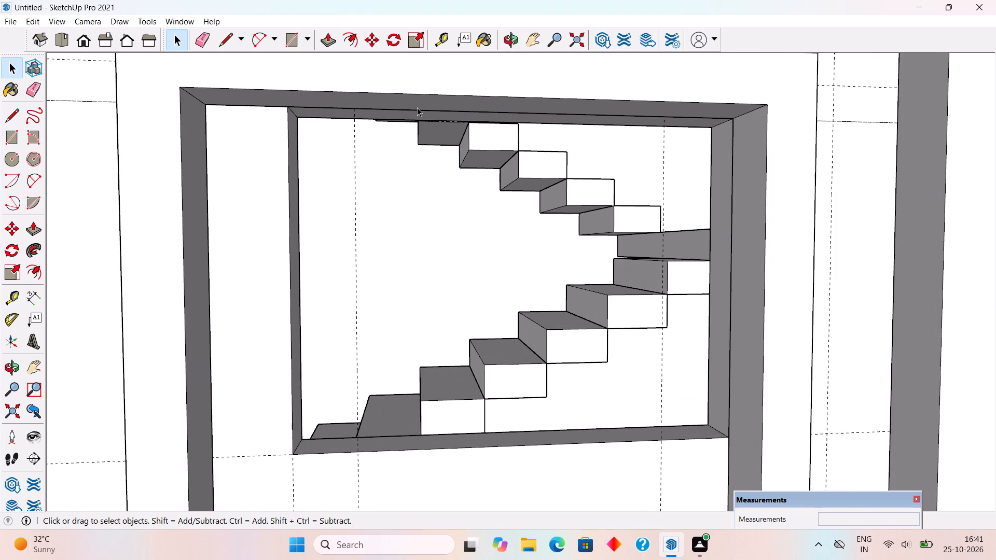
{"action": "scroll", "coordinate": [417, 107], "scroll_direction": "up", "scroll_amount": 2}
{"action": "key", "text": "r"}
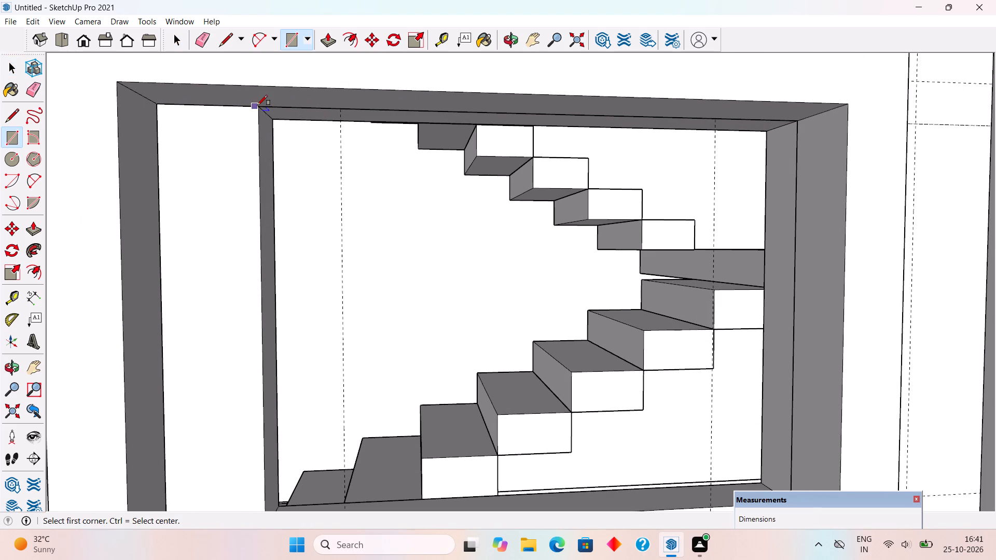
{"action": "left_click", "coordinate": [258, 106]}
{"action": "scroll", "coordinate": [367, 184], "scroll_direction": "down", "scroll_amount": 4}
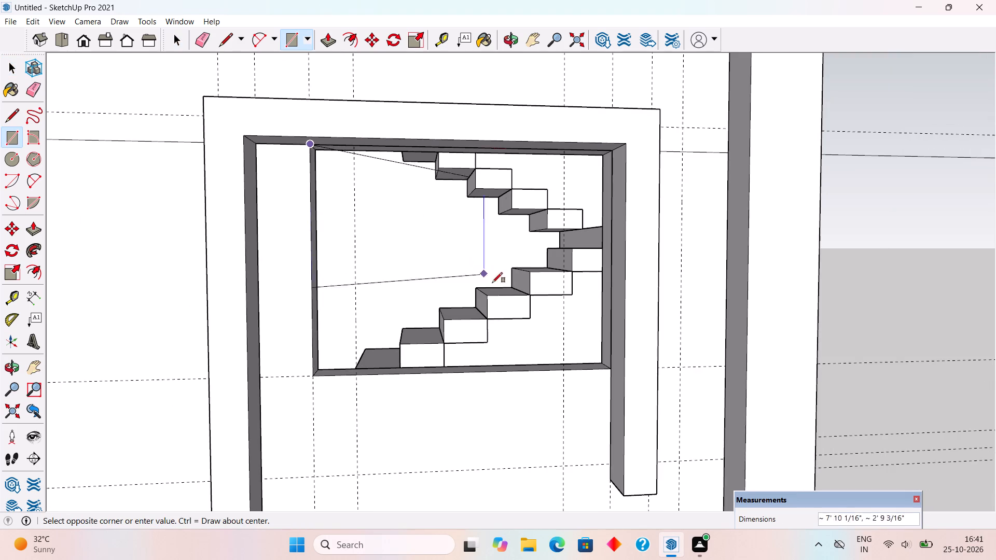
{"action": "scroll", "coordinate": [582, 352], "scroll_direction": "up", "scroll_amount": 4}
{"action": "left_click", "coordinate": [641, 383]}
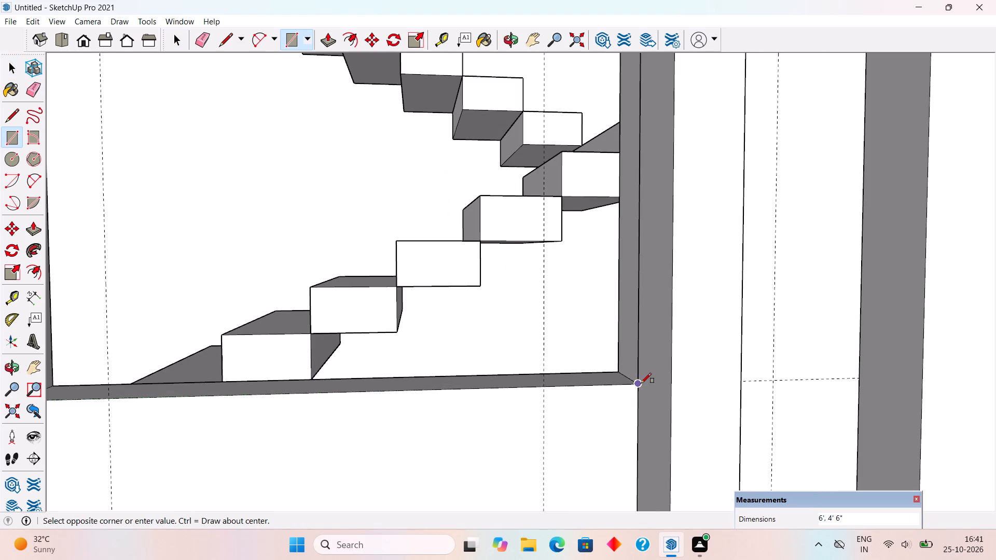
Offset the upper window rectangle's edges inward 4" to form the frame border.
{"action": "key", "text": "f"}
{"action": "scroll", "coordinate": [561, 373], "scroll_direction": "down", "scroll_amount": 6}
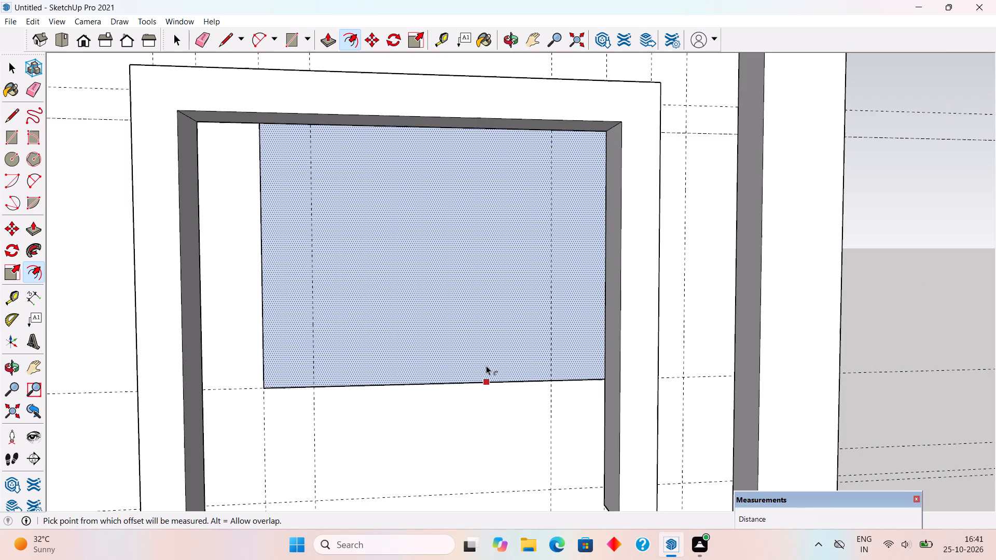
{"action": "left_click", "coordinate": [486, 366]}
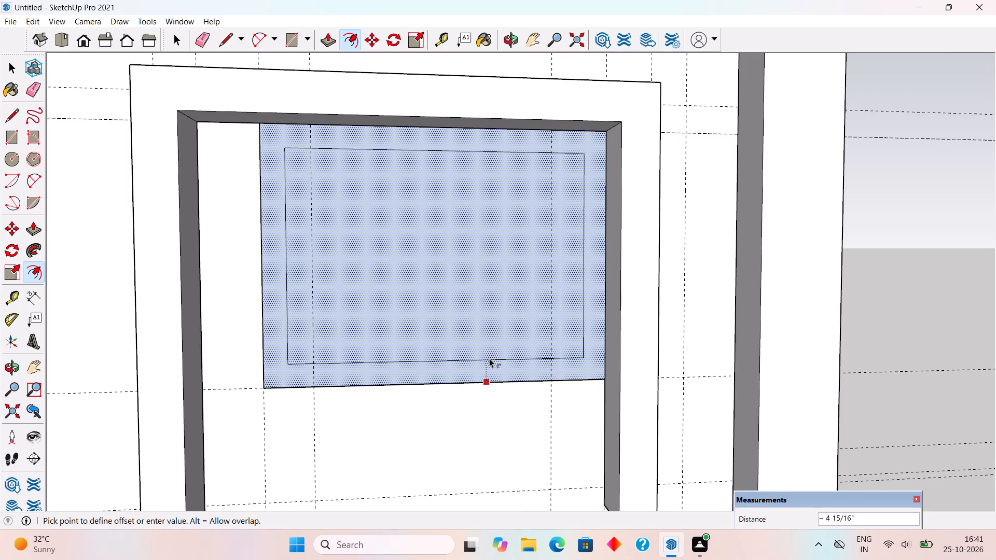
{"action": "type", "text": "4\""}
{"action": "key", "text": "Return"}
{"action": "key", "text": "space"}
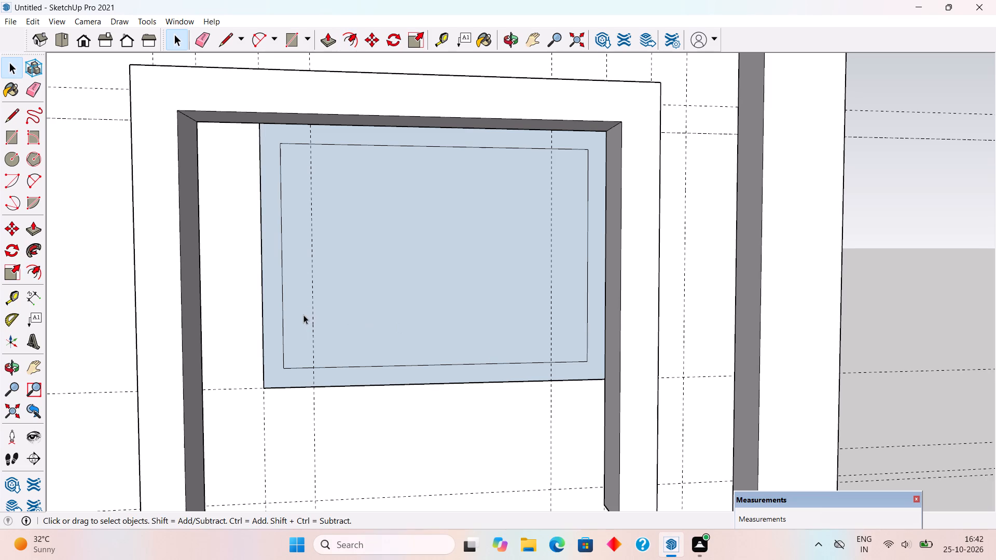
Measure the width of the ground-floor window's first pane.
{"action": "key", "text": "f"}
{"action": "key", "text": "t"}
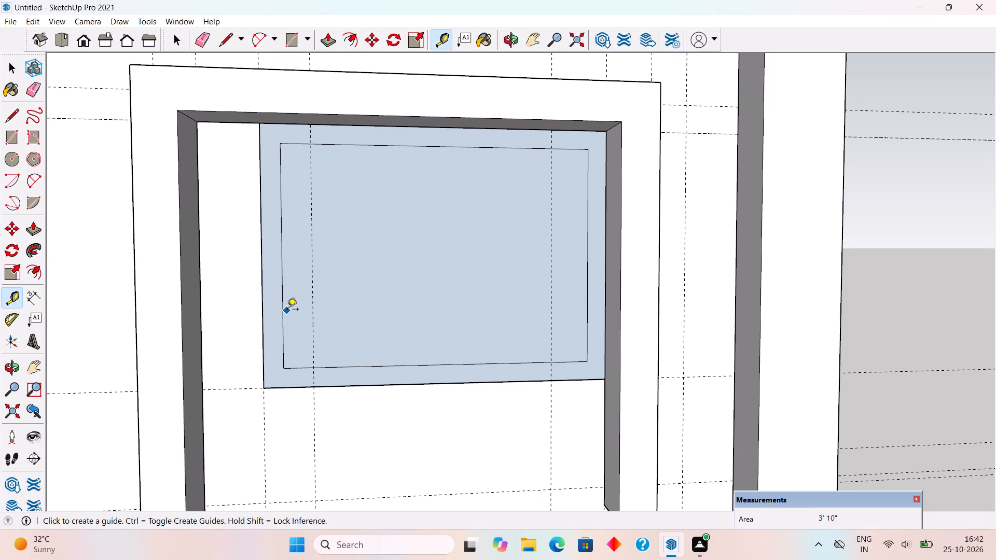
{"action": "scroll", "coordinate": [328, 267], "scroll_direction": "down", "scroll_amount": 9}
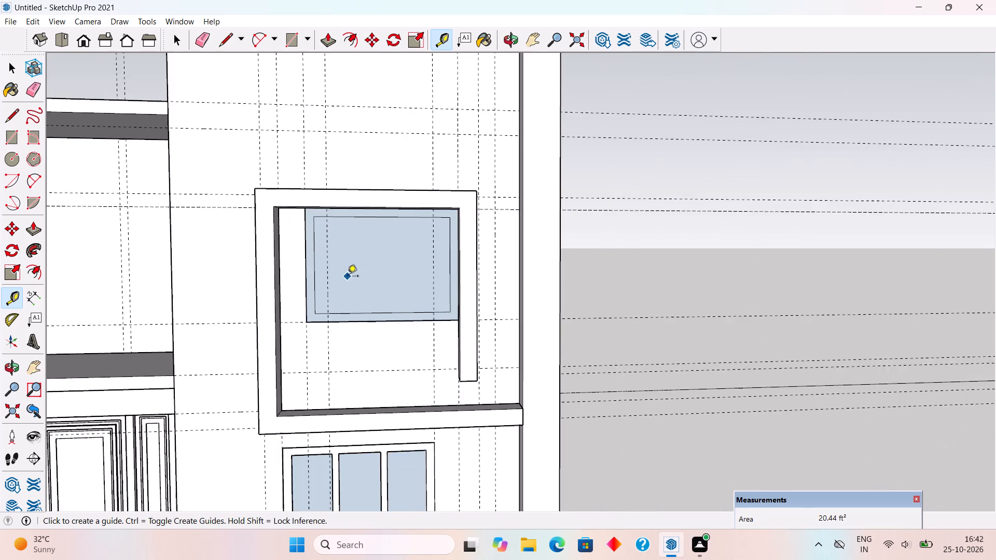
{"action": "scroll", "coordinate": [349, 307], "scroll_direction": "down", "scroll_amount": 3}
{"action": "scroll", "coordinate": [314, 520], "scroll_direction": "up", "scroll_amount": 5}
{"action": "scroll", "coordinate": [352, 288], "scroll_direction": "down", "scroll_amount": 4}
{"action": "scroll", "coordinate": [339, 502], "scroll_direction": "up", "scroll_amount": 5}
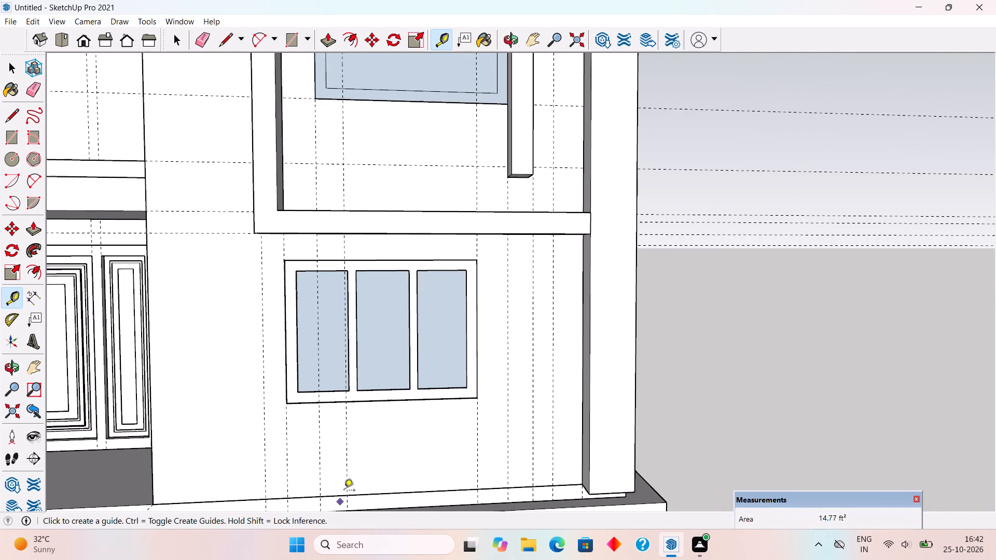
{"action": "left_click", "coordinate": [299, 335]}
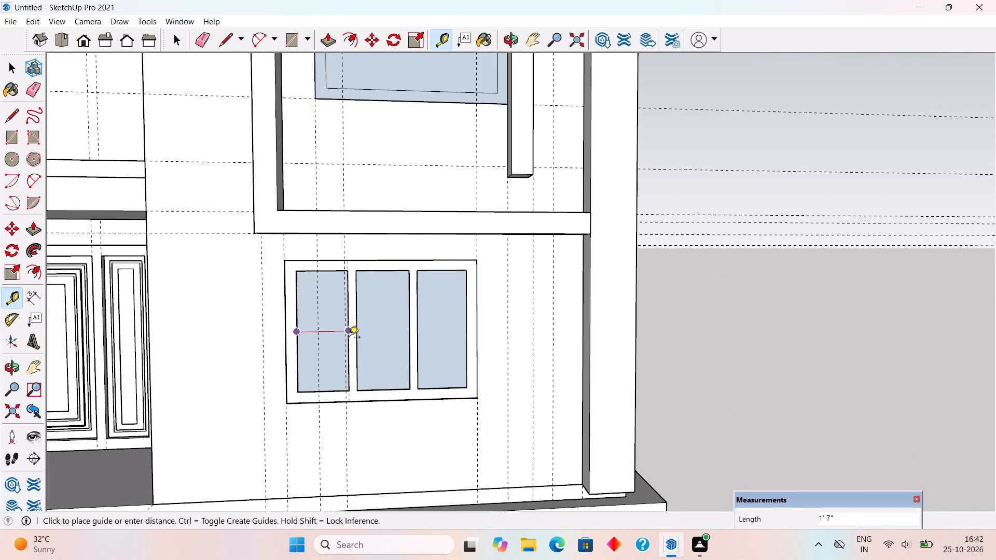
{"action": "key", "text": "t"}
Place vertical guides 1'7" inward from both inner side edges of the upper window's border.
{"action": "scroll", "coordinate": [352, 342], "scroll_direction": "down", "scroll_amount": 5}
{"action": "scroll", "coordinate": [328, 64], "scroll_direction": "up", "scroll_amount": 8}
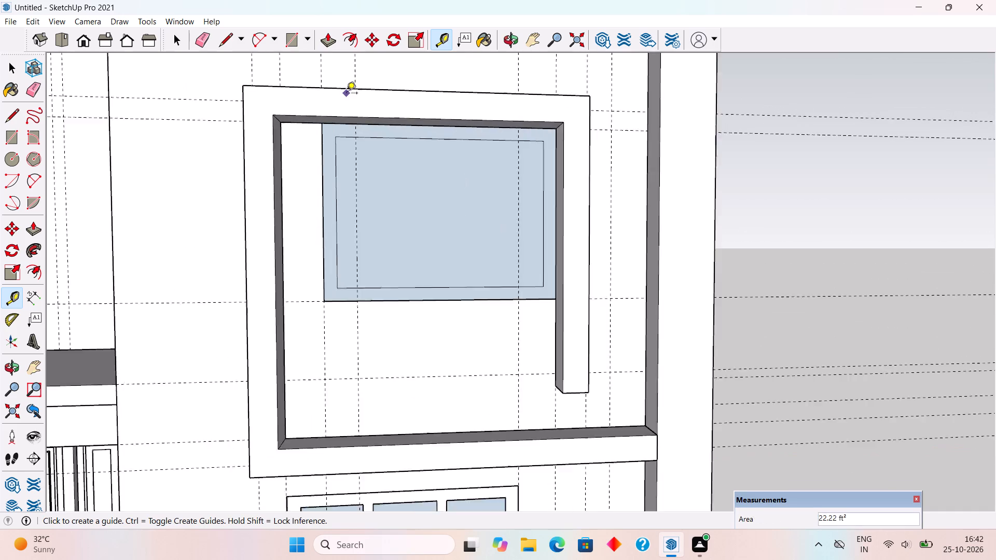
{"action": "scroll", "coordinate": [347, 94], "scroll_direction": "up", "scroll_amount": 6}
{"action": "left_click", "coordinate": [321, 236]}
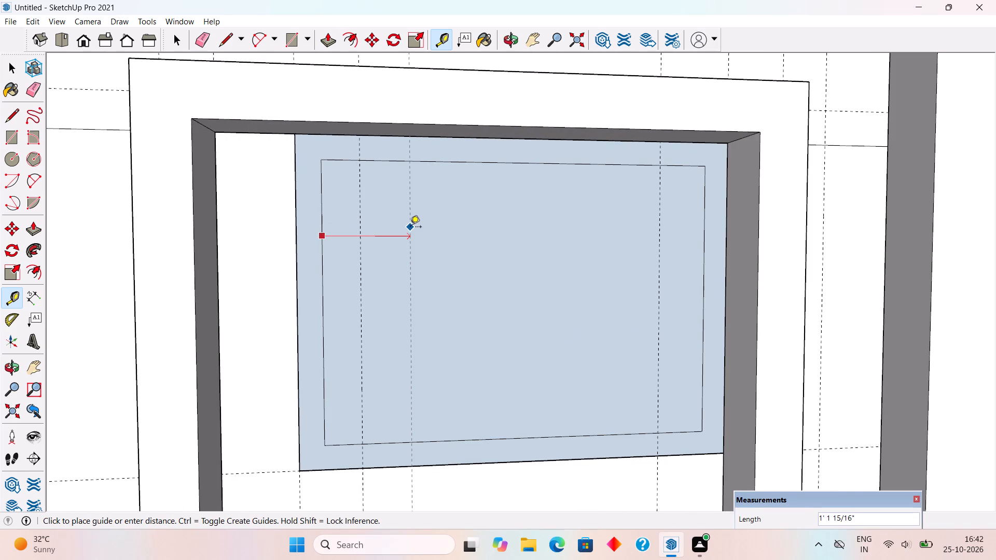
{"action": "type", "text": "1'7"}
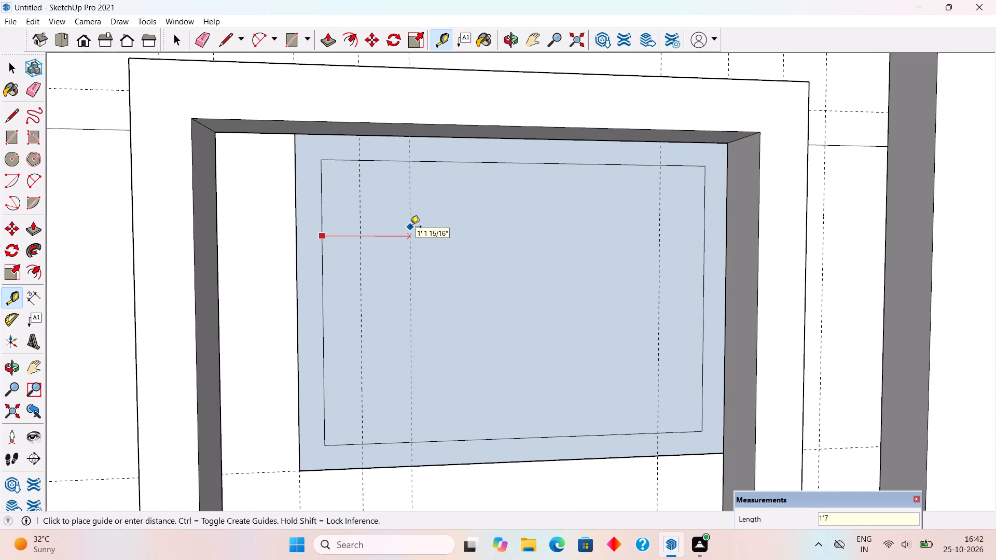
{"action": "key", "text": "shift+quotedbl"}
{"action": "key", "text": "Return"}
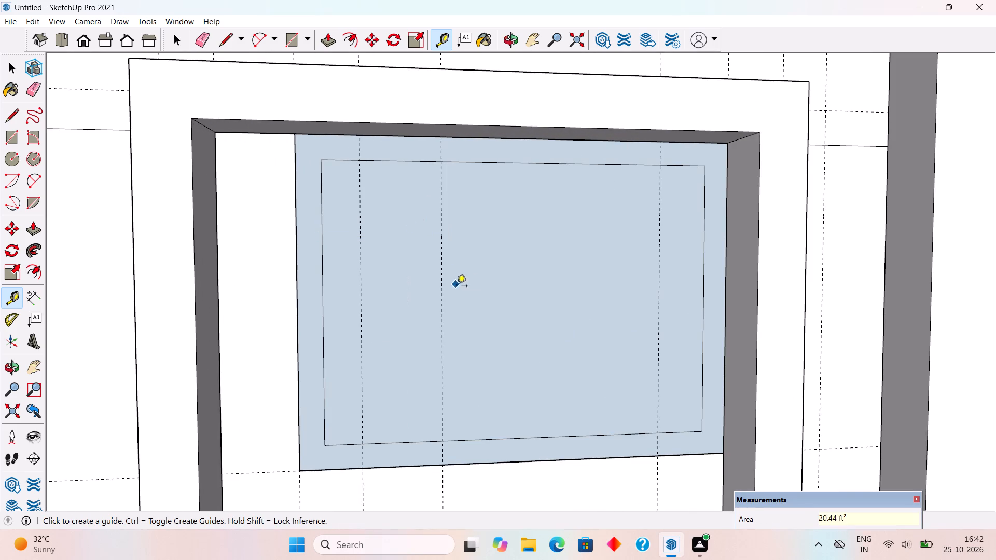
{"action": "left_click", "coordinate": [704, 289]}
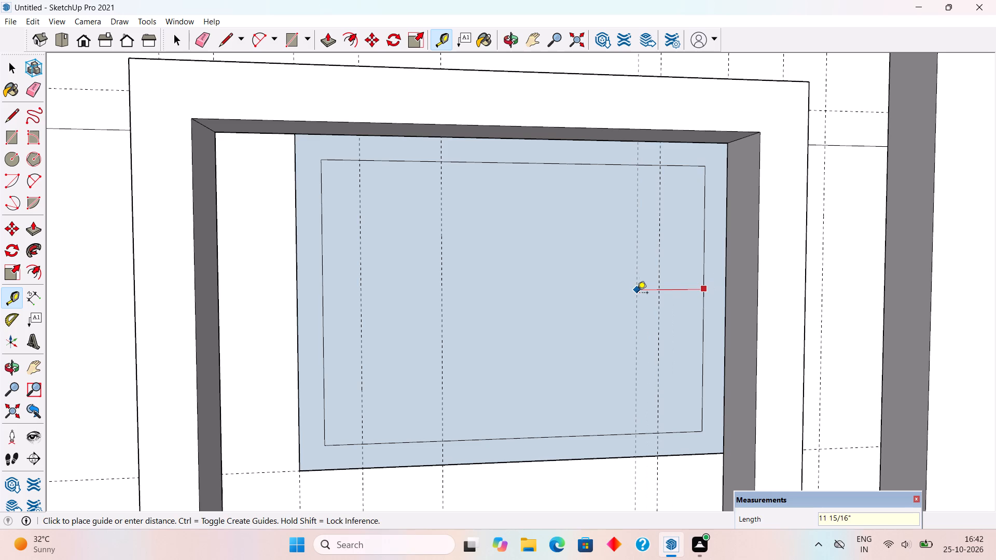
{"action": "type", "text": "1'7\""}
{"action": "key", "text": "Return"}
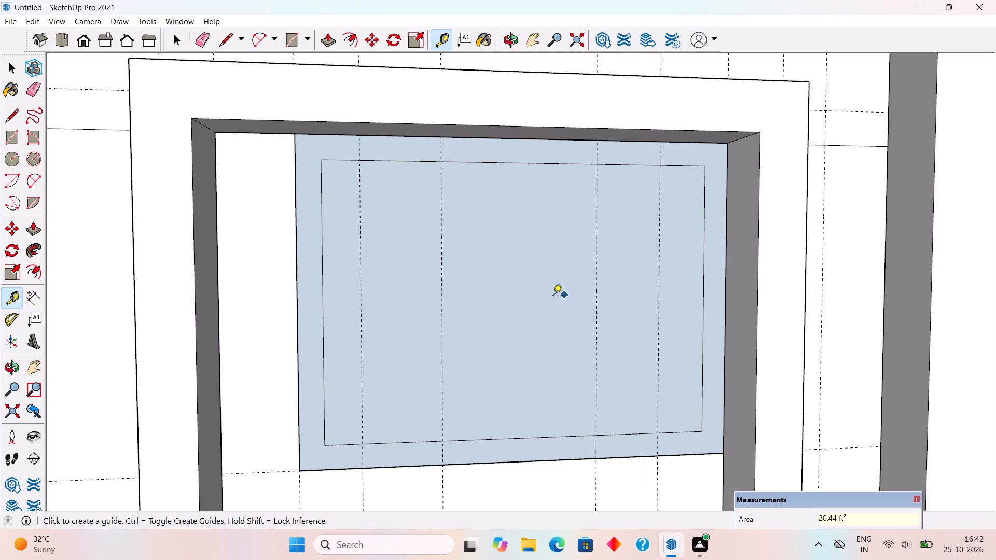
Place a second vertical guide 3" inward from each of the two pane guides to mark the divider widths.
{"action": "left_click", "coordinate": [441, 334]}
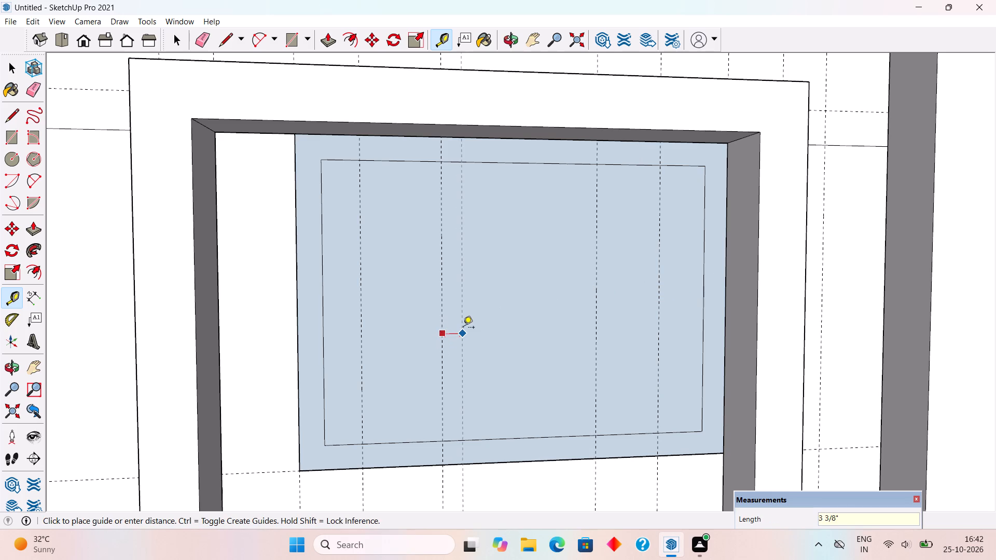
{"action": "type", "text": "3\""}
{"action": "key", "text": "Return"}
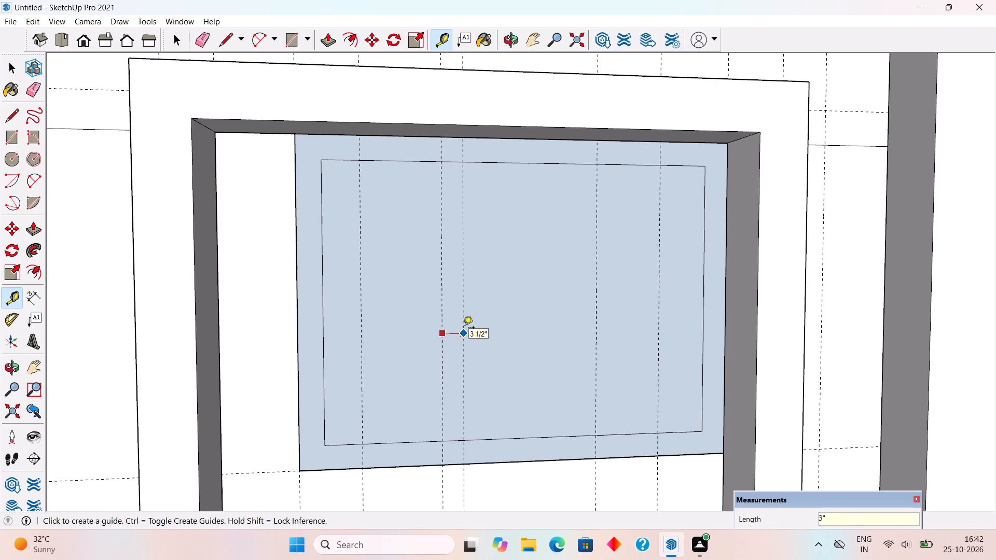
{"action": "left_click", "coordinate": [598, 297]}
{"action": "type", "text": "3\""}
{"action": "key", "text": "Return"}
{"action": "key", "text": "space"}
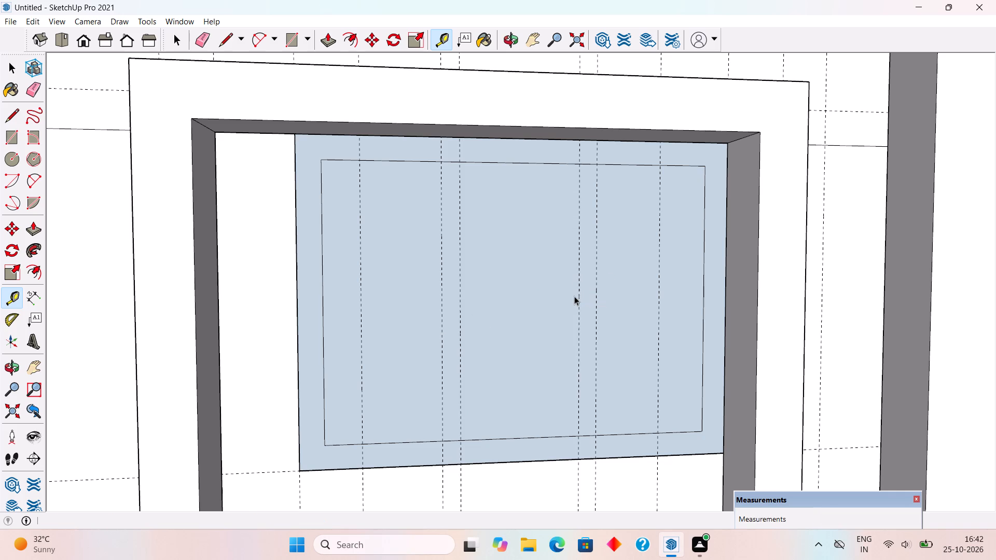
Draw four vertical 3'10" lines along the divider guides, between the top and bottom inner edges of the upper window's border.
{"action": "key", "text": "l"}
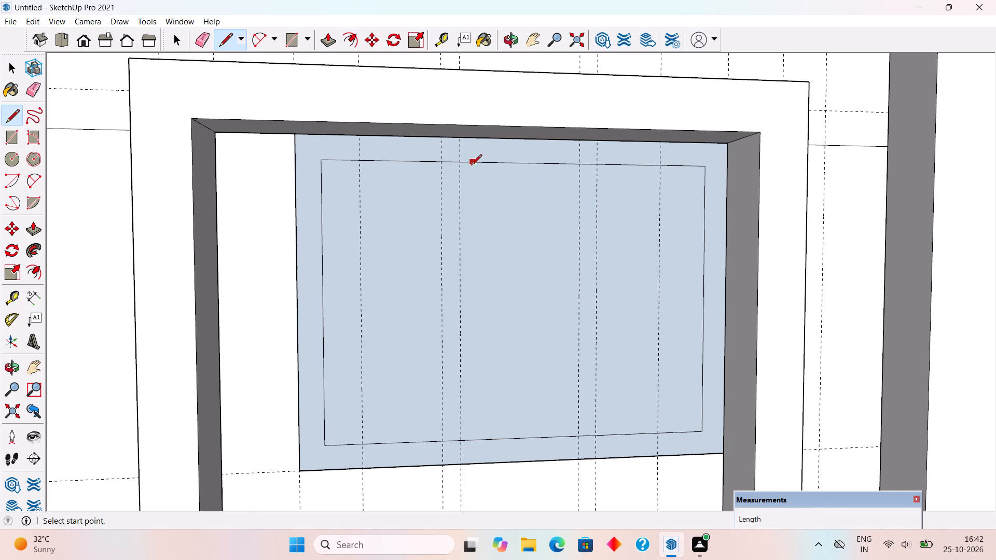
{"action": "left_click", "coordinate": [444, 161]}
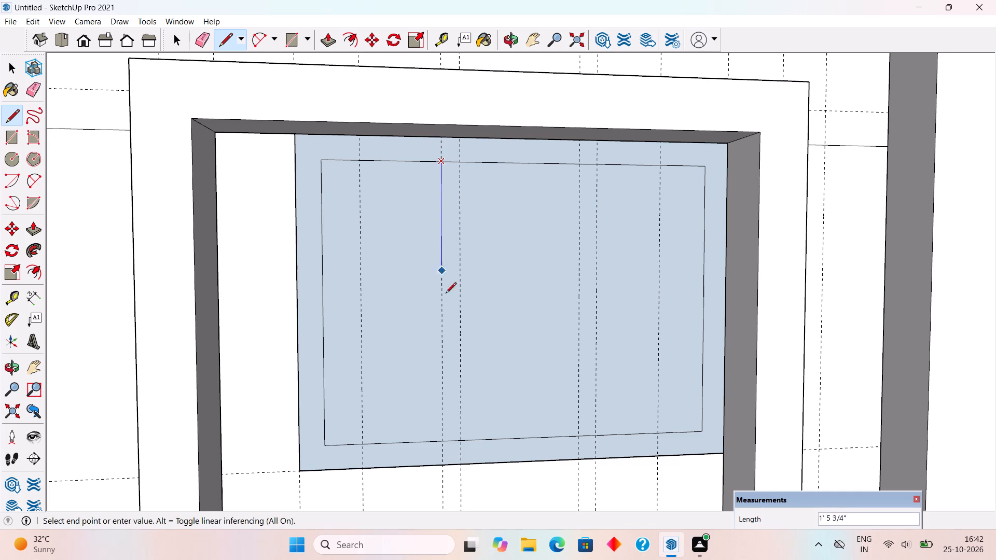
{"action": "left_click", "coordinate": [443, 440]}
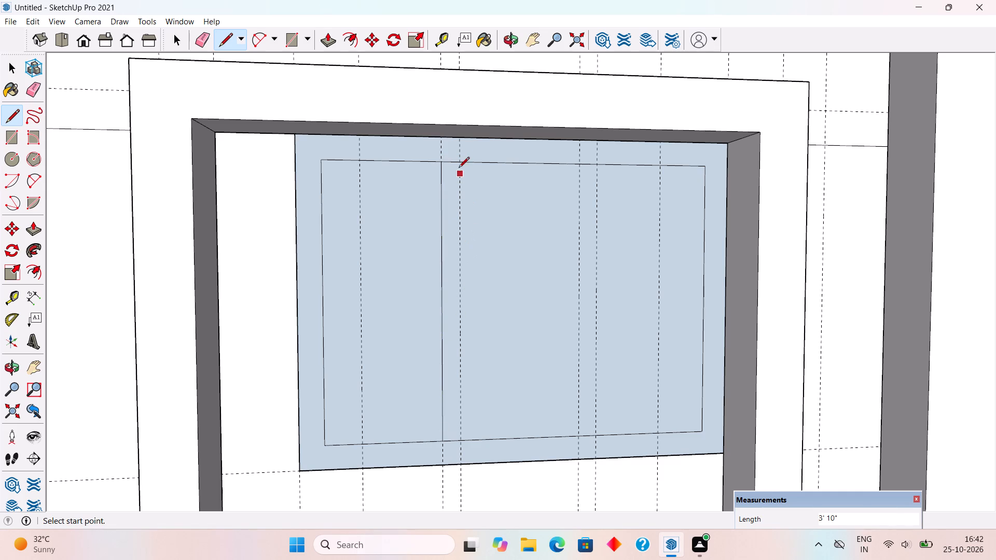
{"action": "left_click", "coordinate": [459, 162]}
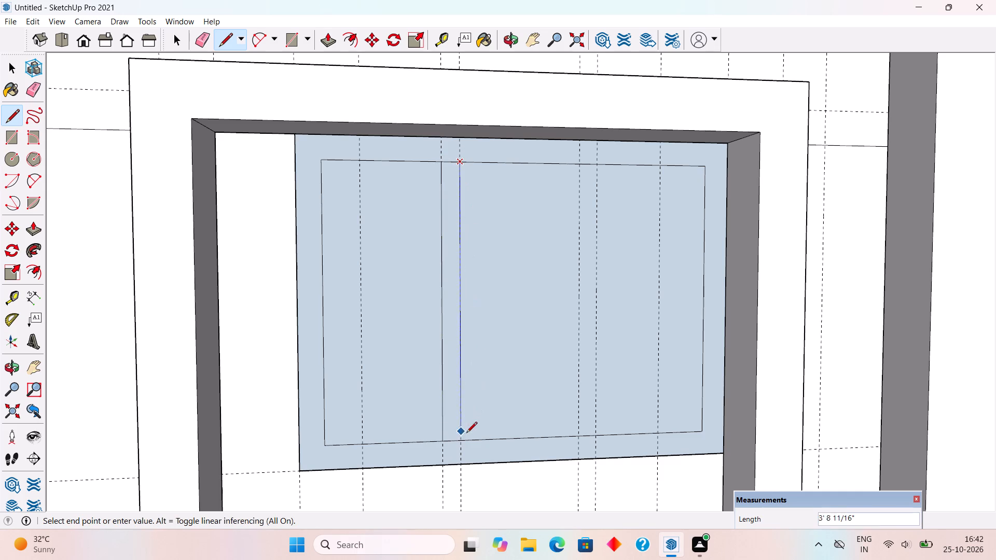
{"action": "left_click", "coordinate": [463, 440]}
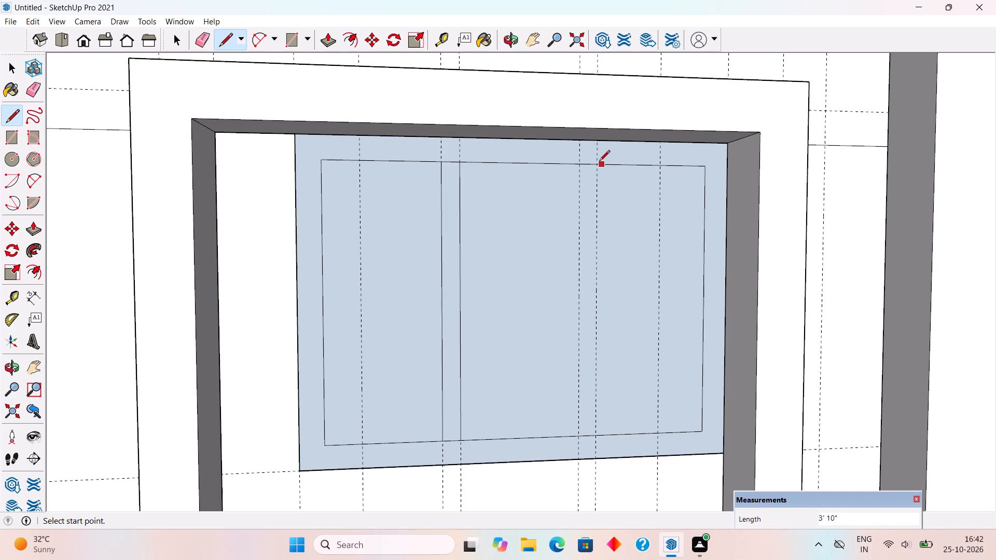
{"action": "left_click", "coordinate": [599, 162]}
{"action": "left_click", "coordinate": [594, 436]}
{"action": "left_click", "coordinate": [582, 163]}
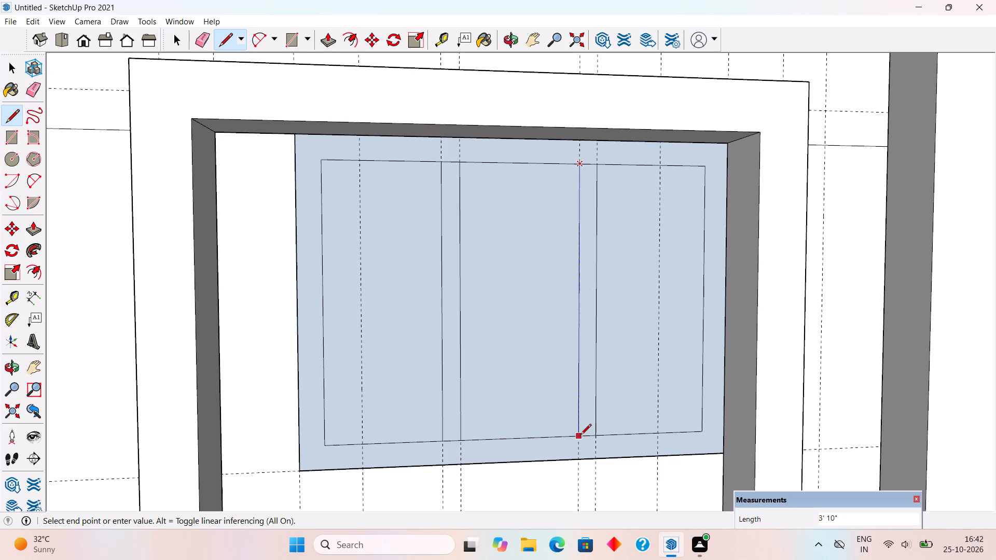
{"action": "left_click", "coordinate": [577, 439]}
Erase the short inner-border segments at the top and bottom of both dividers so they merge with the frame.
{"action": "key", "text": "e"}
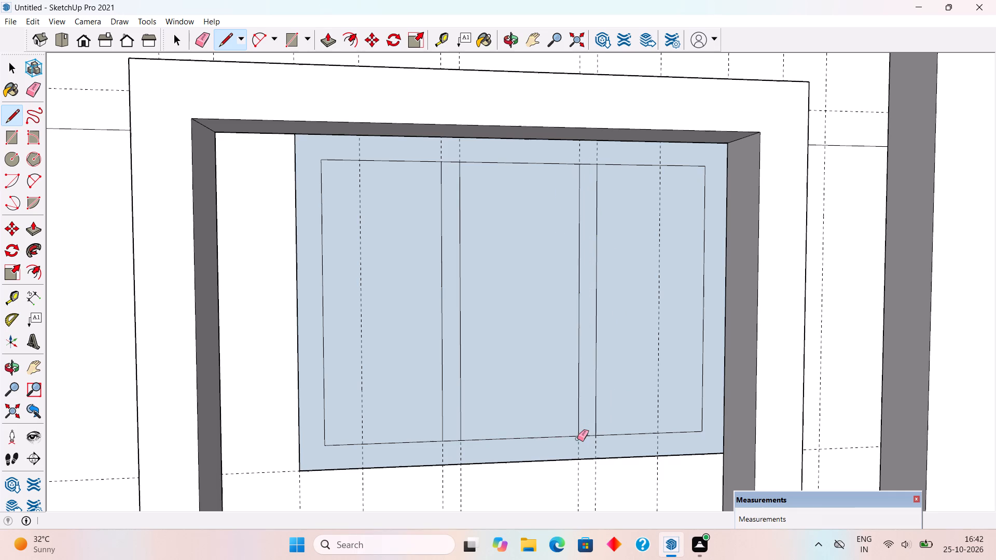
{"action": "left_click", "coordinate": [452, 162]}
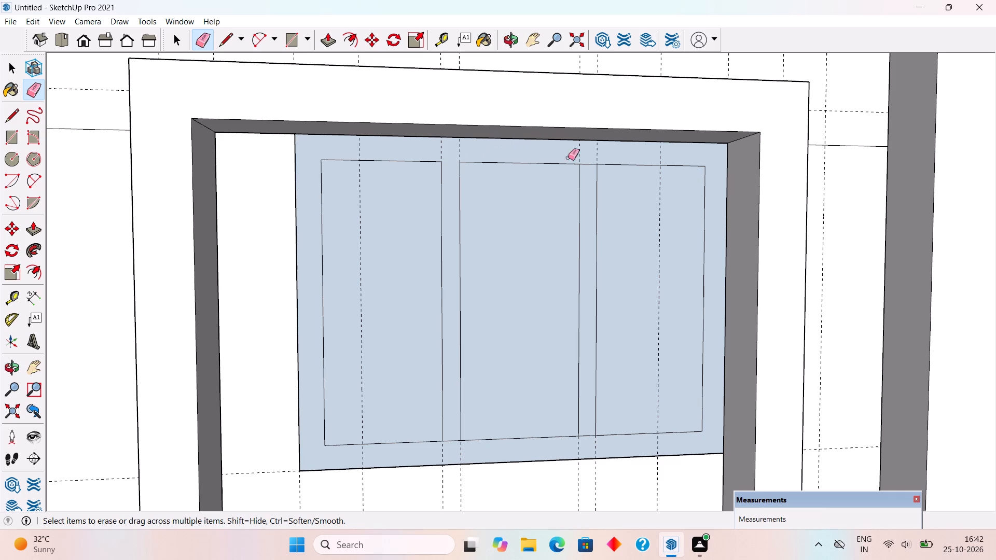
{"action": "left_click", "coordinate": [594, 164]}
{"action": "left_click", "coordinate": [589, 436]}
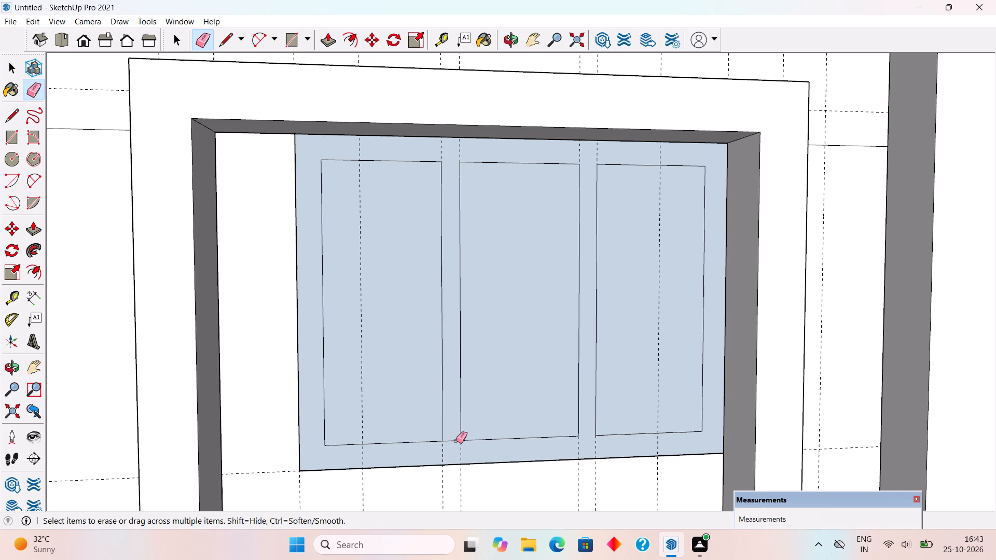
{"action": "left_click", "coordinate": [454, 440]}
{"action": "key", "text": "space"}
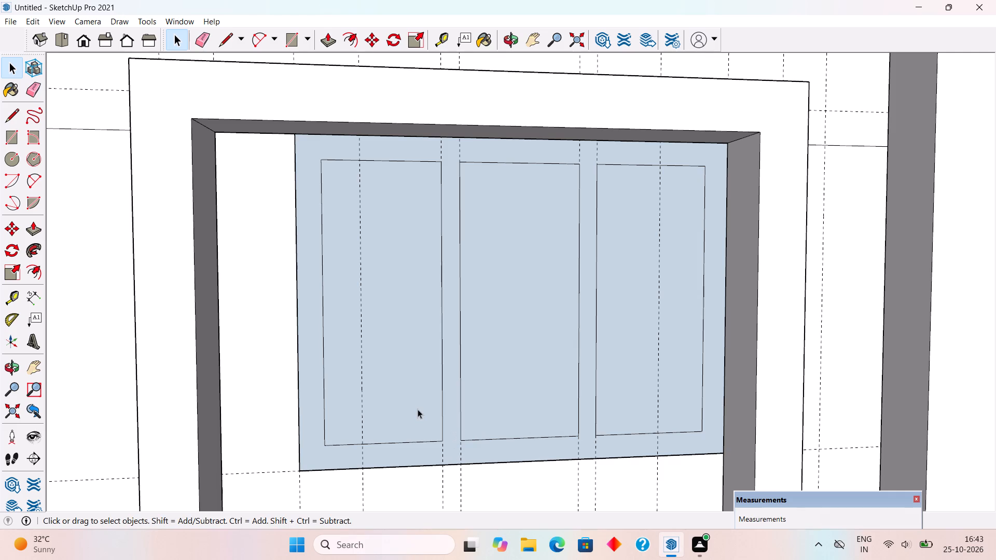
Delete the three pane faces inside the upper window frame to open them up.
{"action": "left_click", "coordinate": [418, 409]}
{"action": "key", "text": "Delete"}
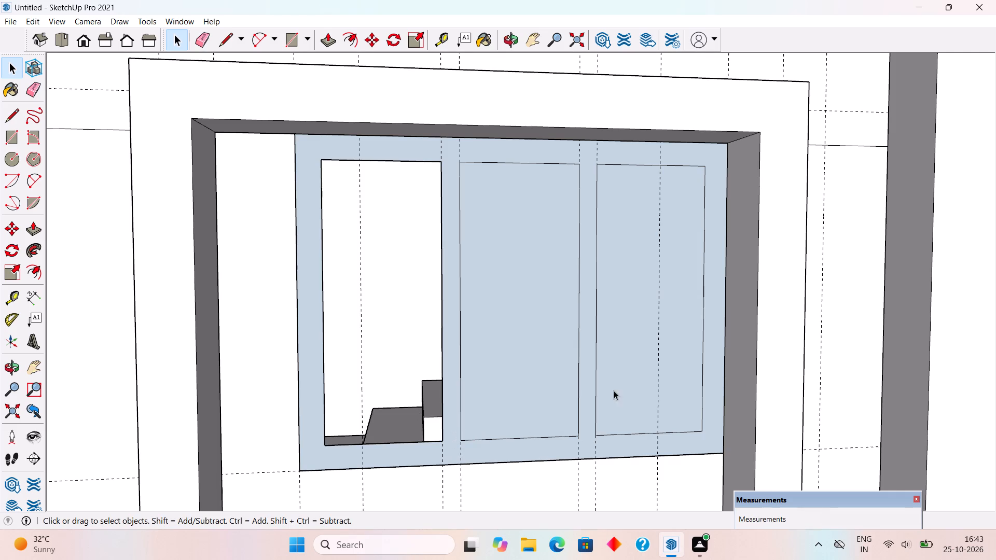
{"action": "left_click", "coordinate": [549, 401]}
{"action": "key", "text": "Delete"}
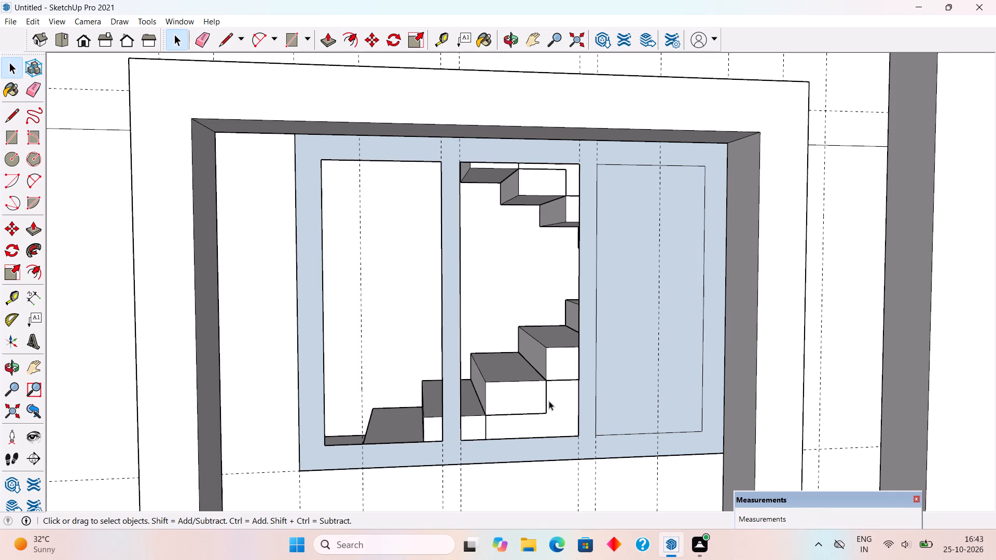
{"action": "left_click", "coordinate": [604, 372]}
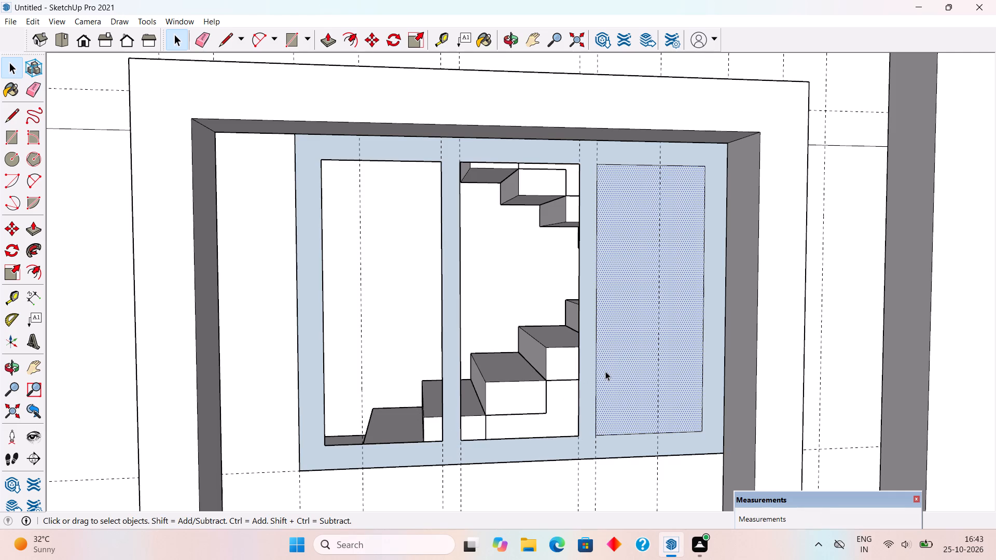
{"action": "key", "text": "Delete"}
Extrude the upper window's frame face outward 4".
{"action": "key", "text": "p"}
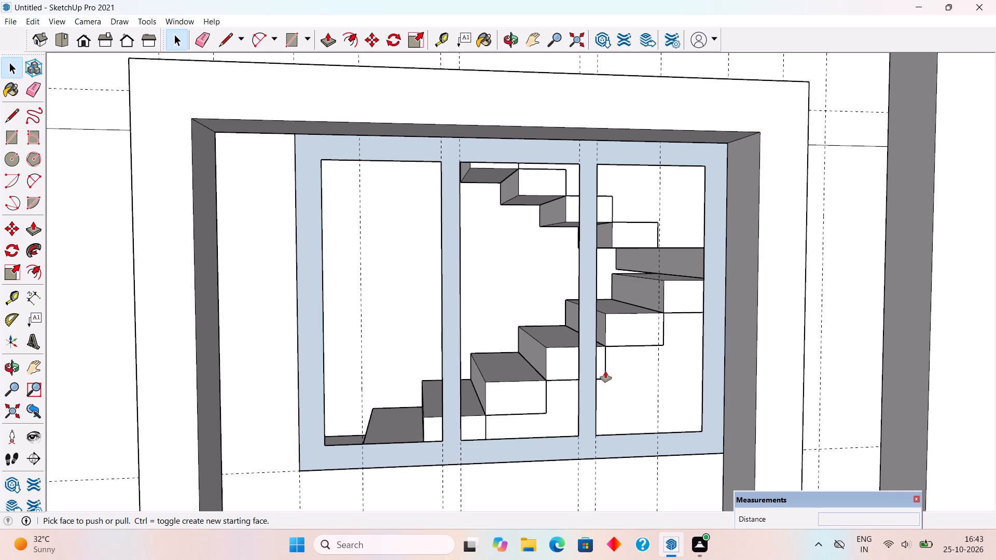
{"action": "left_click", "coordinate": [591, 431]}
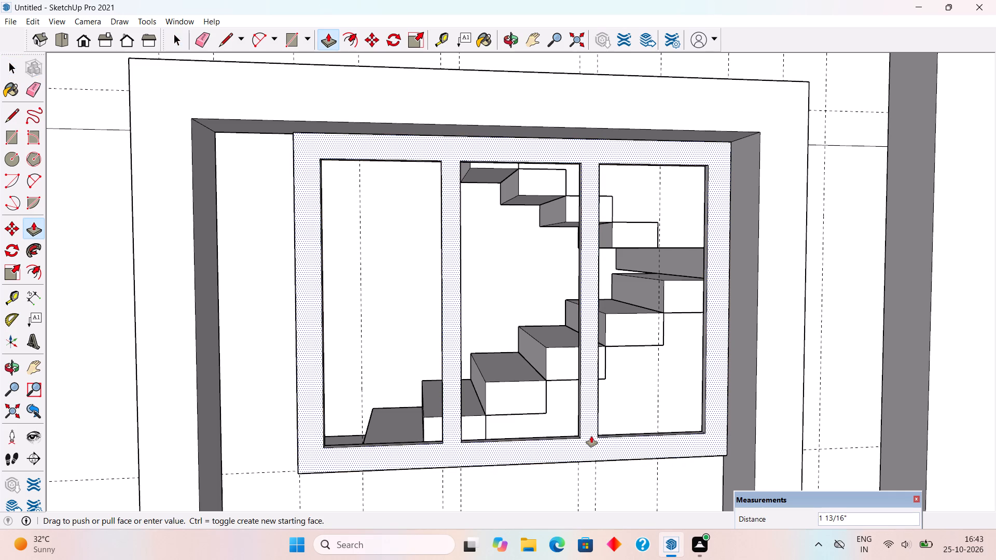
{"action": "type", "text": "4\""}
{"action": "key", "text": "Return"}
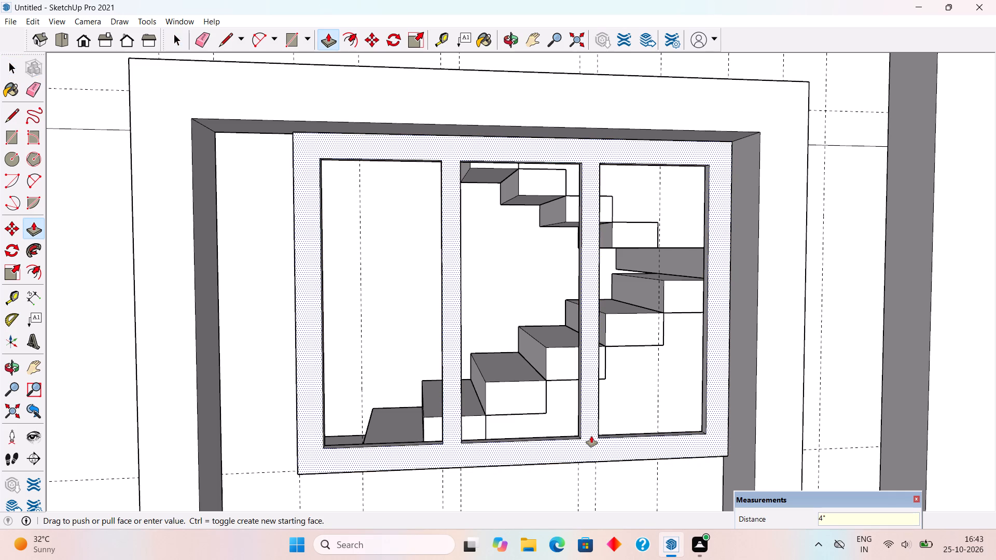
{"action": "key", "text": "space"}
Select the whole extruded three-pane window frame and make it a group.
{"action": "middle_click_drag", "start_coordinate": [633, 454], "coordinate": [757, 475]}
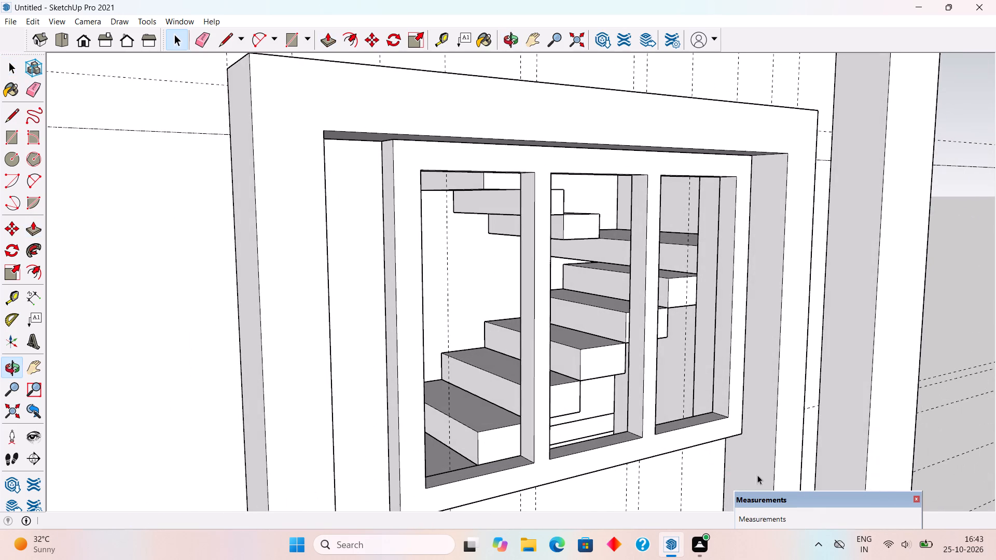
{"action": "left_click", "coordinate": [740, 439]}
{"action": "triple_click", "coordinate": [734, 426]}
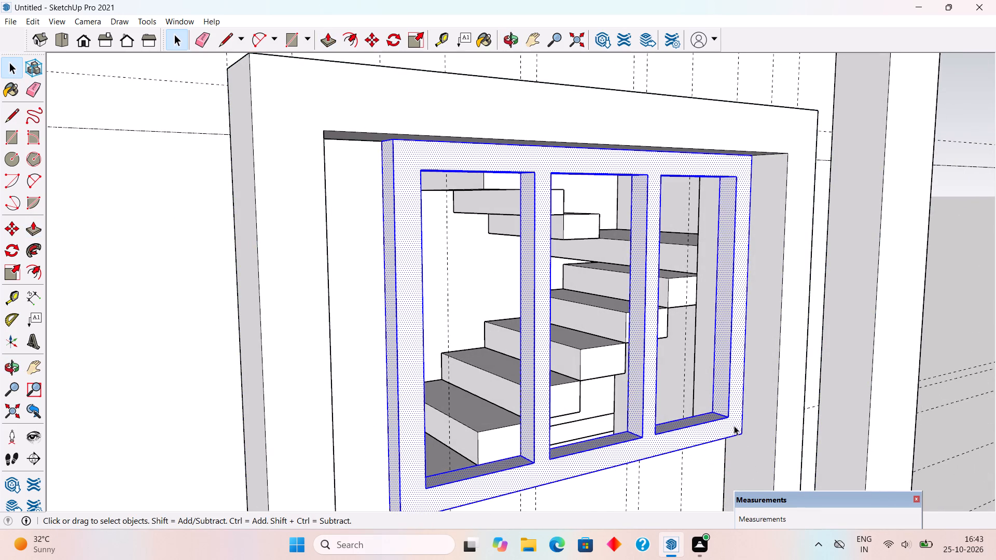
{"action": "left_click", "coordinate": [734, 426]}
{"action": "right_click", "coordinate": [734, 426]}
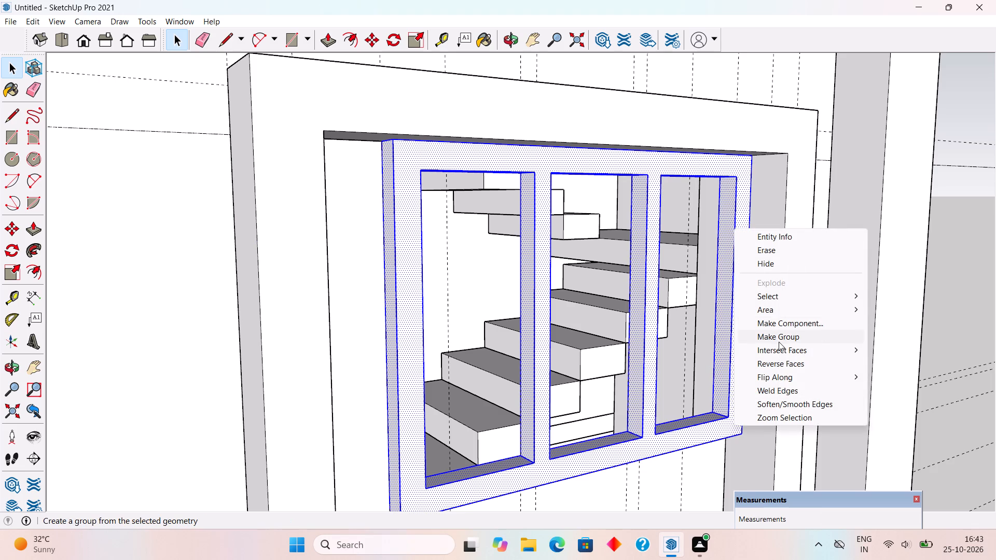
{"action": "left_click", "coordinate": [779, 342]}
Move the window frame group back until its front is flush with the wall, plus 1" deeper into the opening.
{"action": "scroll", "coordinate": [681, 444], "scroll_direction": "down", "scroll_amount": 1}
{"action": "middle_click_drag", "start_coordinate": [692, 452], "coordinate": [712, 461]}
{"action": "scroll", "coordinate": [724, 443], "scroll_direction": "up", "scroll_amount": 8}
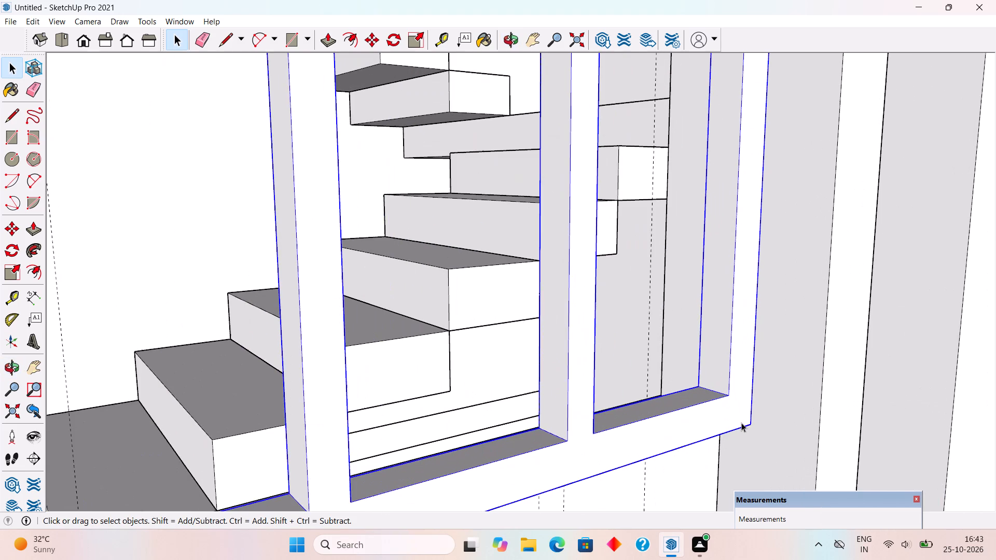
{"action": "key", "text": "m"}
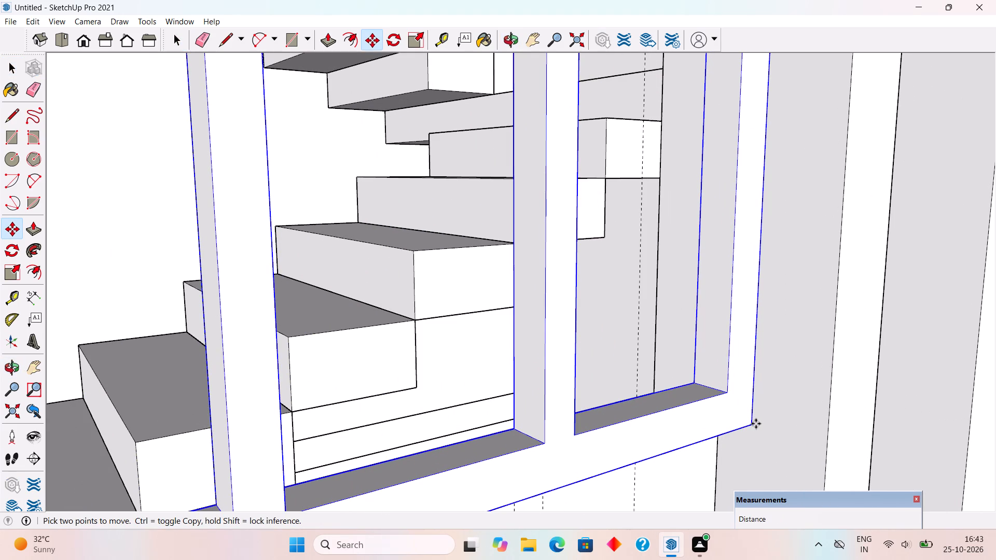
{"action": "left_click", "coordinate": [756, 424]}
{"action": "left_click", "coordinate": [722, 414]}
{"action": "scroll", "coordinate": [720, 416], "scroll_direction": "up", "scroll_amount": 6}
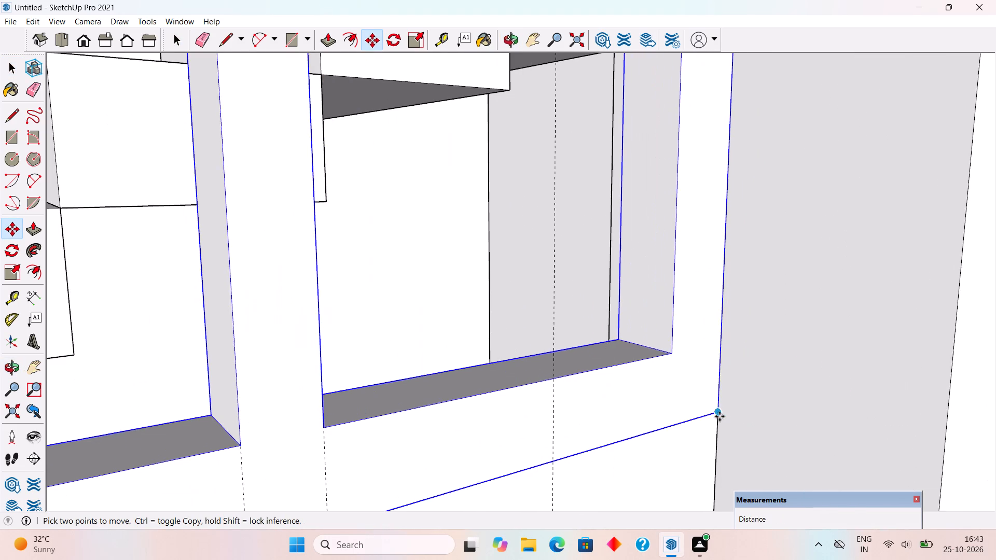
{"action": "left_click", "coordinate": [719, 416]}
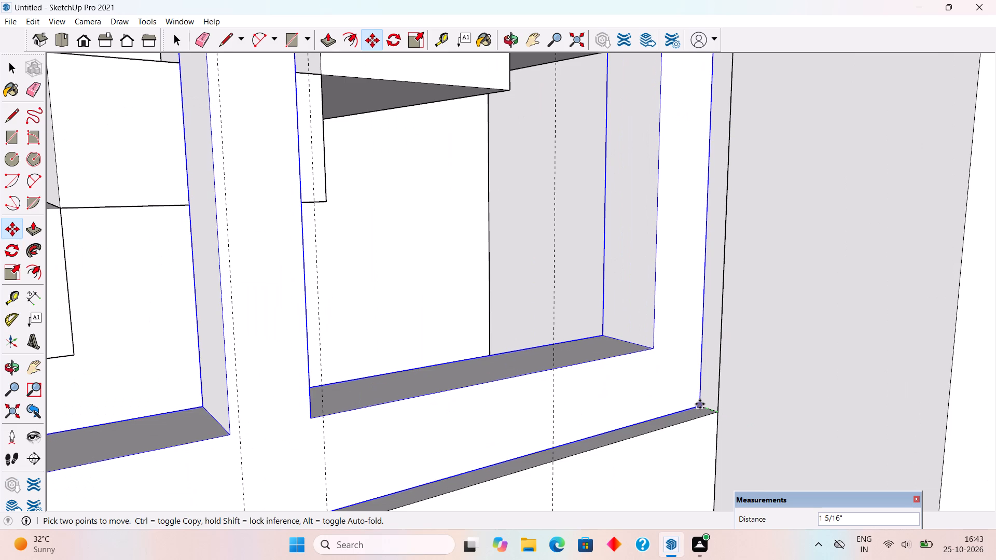
{"action": "key", "text": "1"}
{"action": "key", "text": "shift+quotedbl"}
{"action": "key", "text": "Return"}
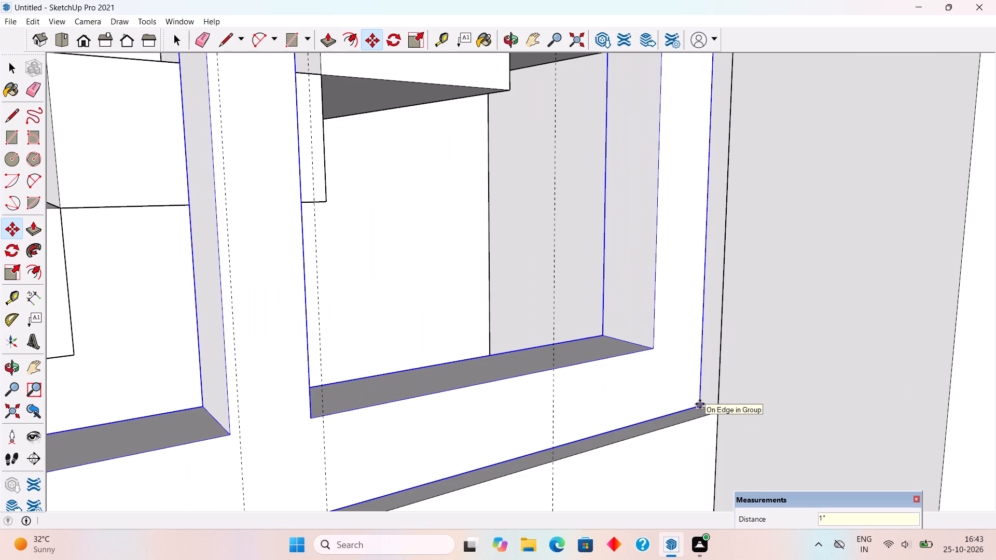
{"action": "key", "text": "space"}
Draw corner-to-corner rectangles 3'10" tall as glass panes filling the three openings of the upper window frame.
{"action": "scroll", "coordinate": [712, 402], "scroll_direction": "down", "scroll_amount": 20}
{"action": "scroll", "coordinate": [712, 402], "scroll_direction": "down", "scroll_amount": 2}
{"action": "left_click", "coordinate": [908, 319]}
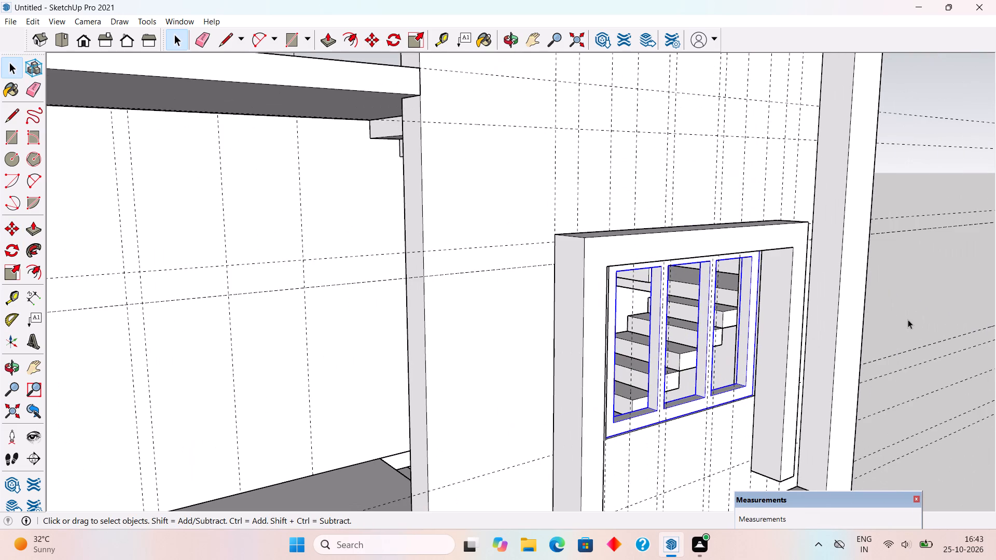
{"action": "middle_click_drag", "start_coordinate": [852, 314], "coordinate": [694, 302]}
{"action": "scroll", "coordinate": [708, 306], "scroll_direction": "down", "scroll_amount": 5}
{"action": "scroll", "coordinate": [665, 332], "scroll_direction": "down", "scroll_amount": 4}
{"action": "middle_click_drag", "start_coordinate": [662, 364], "coordinate": [607, 316]}
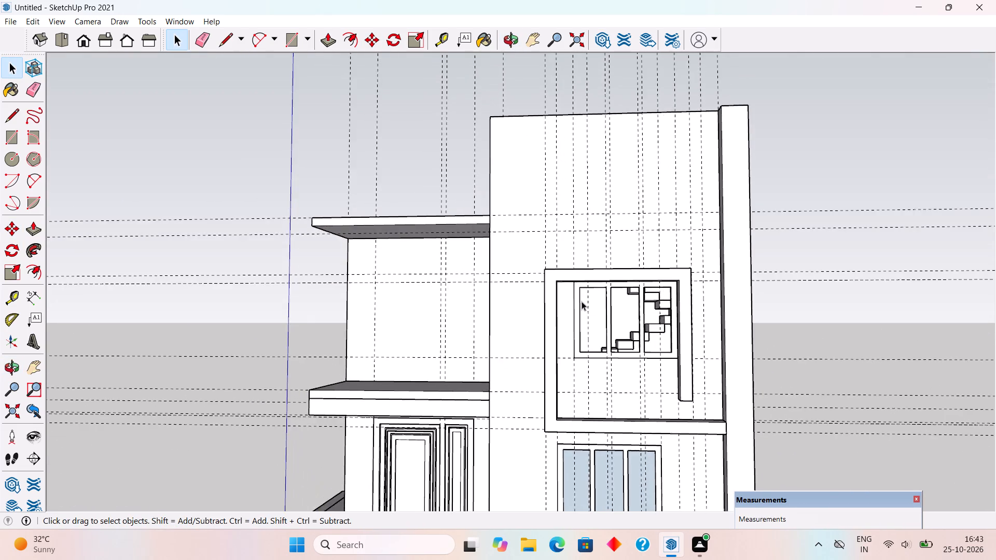
{"action": "scroll", "coordinate": [582, 301], "scroll_direction": "up", "scroll_amount": 9}
{"action": "middle_click_drag", "start_coordinate": [649, 318], "coordinate": [679, 318]}
{"action": "key", "text": "r"}
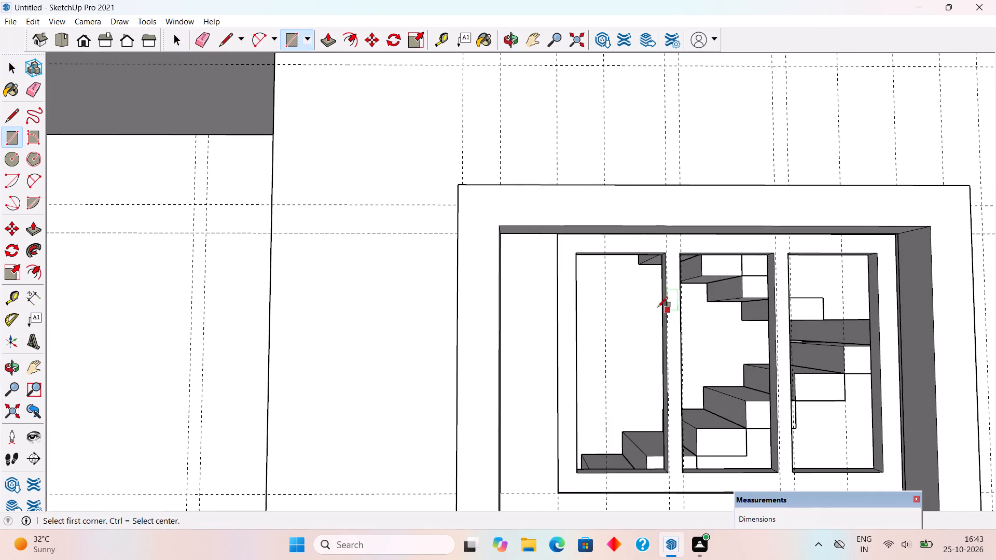
{"action": "left_click", "coordinate": [579, 253]}
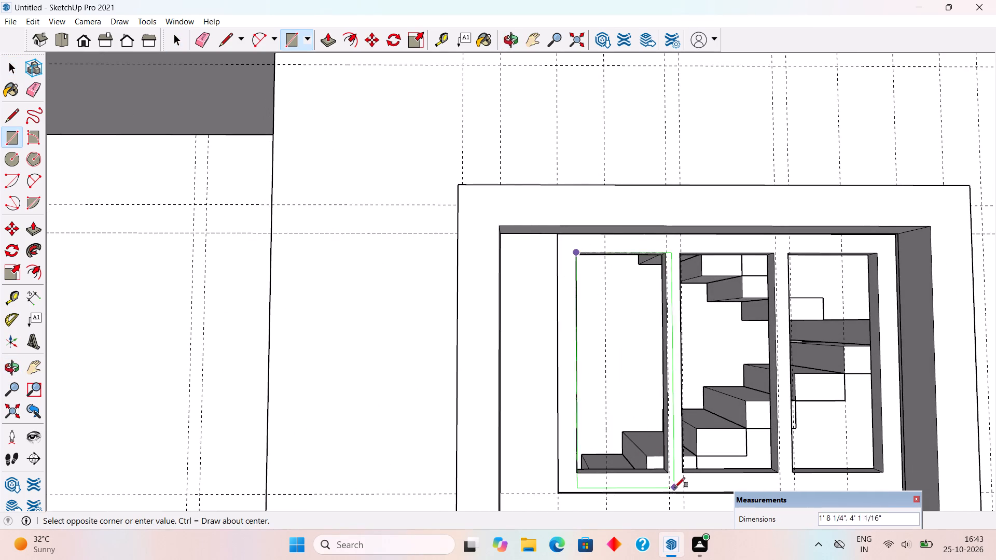
{"action": "left_click", "coordinate": [668, 473]}
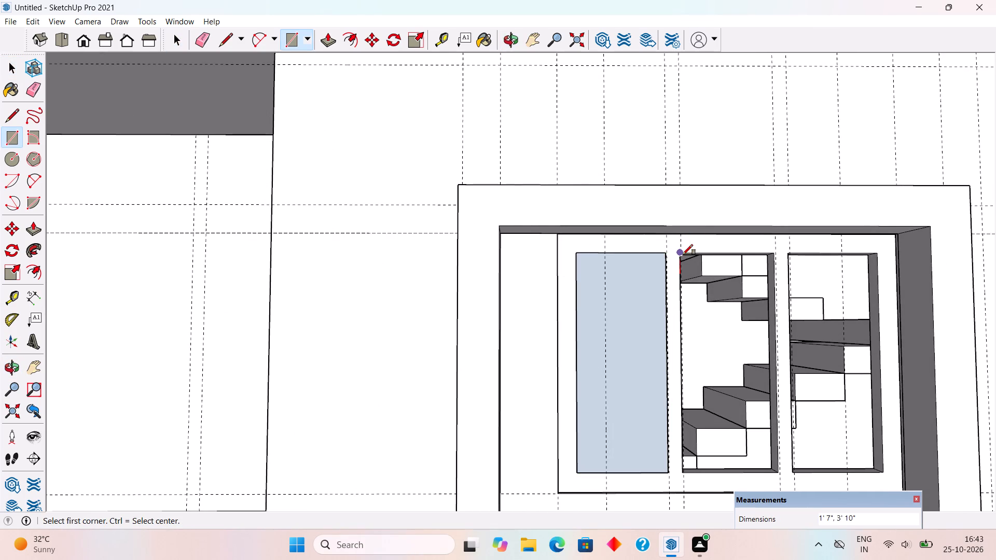
{"action": "left_click", "coordinate": [683, 255]}
{"action": "left_click", "coordinate": [779, 472]}
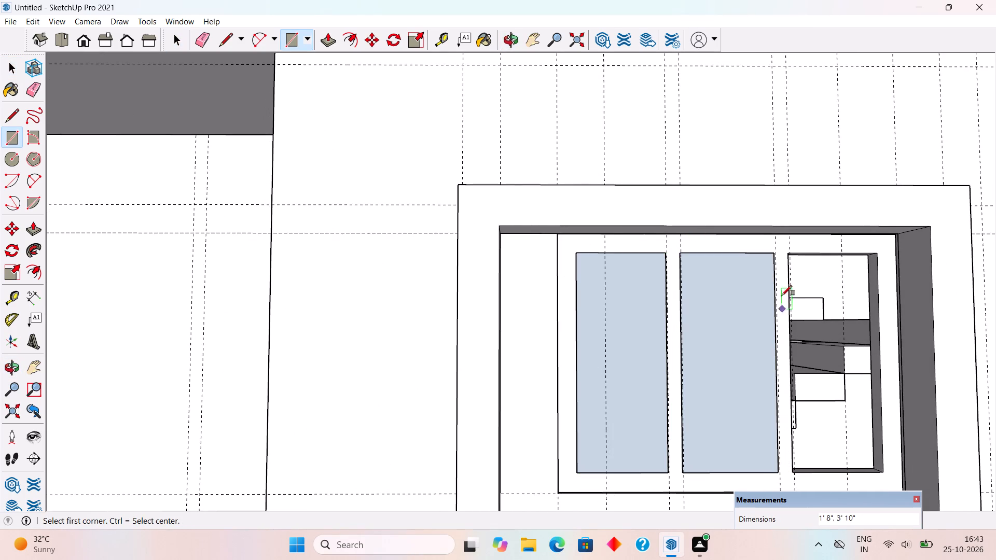
{"action": "left_click", "coordinate": [793, 252]}
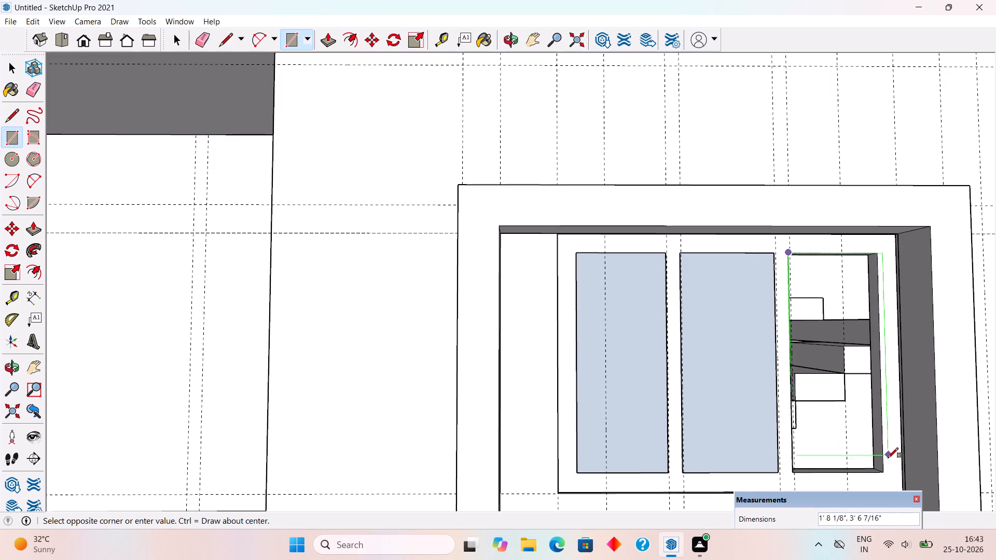
{"action": "left_click", "coordinate": [882, 472]}
{"action": "key", "text": "space"}
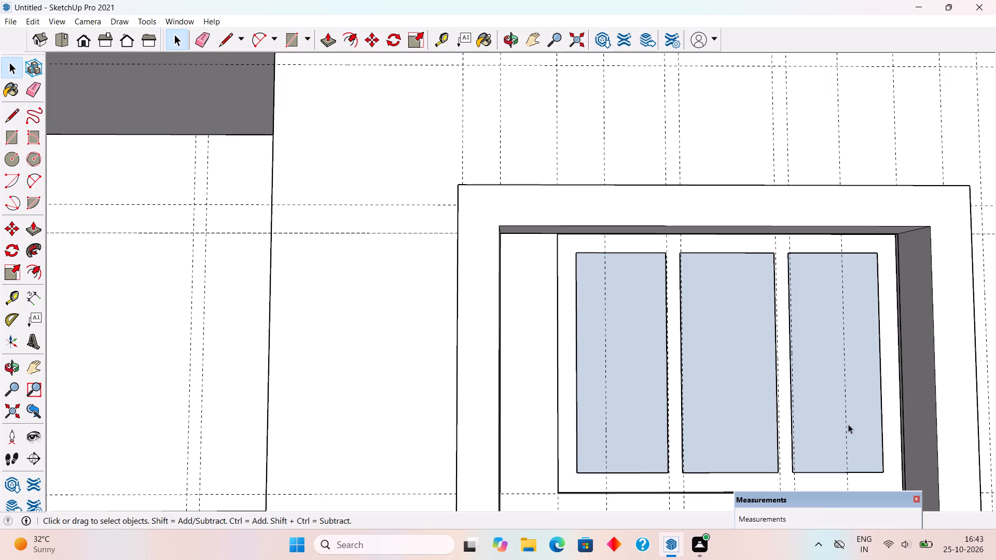
Make each of the three glass panes of the upper-floor window its own group.
{"action": "triple_click", "coordinate": [848, 424]}
{"action": "right_click", "coordinate": [848, 424]}
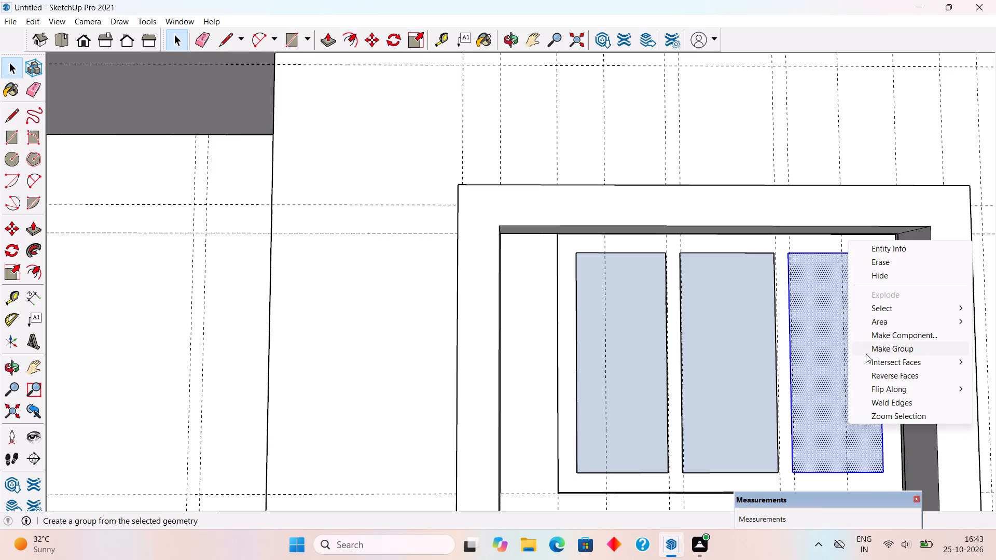
{"action": "left_click", "coordinate": [866, 354]}
{"action": "triple_click", "coordinate": [715, 373]}
{"action": "right_click", "coordinate": [715, 373]}
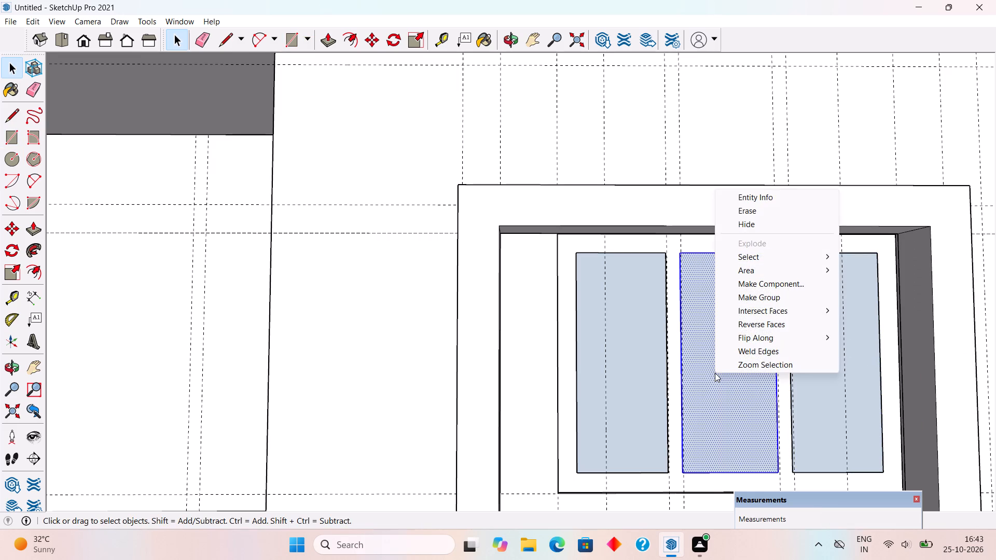
{"action": "left_click", "coordinate": [752, 299]}
{"action": "triple_click", "coordinate": [636, 334]}
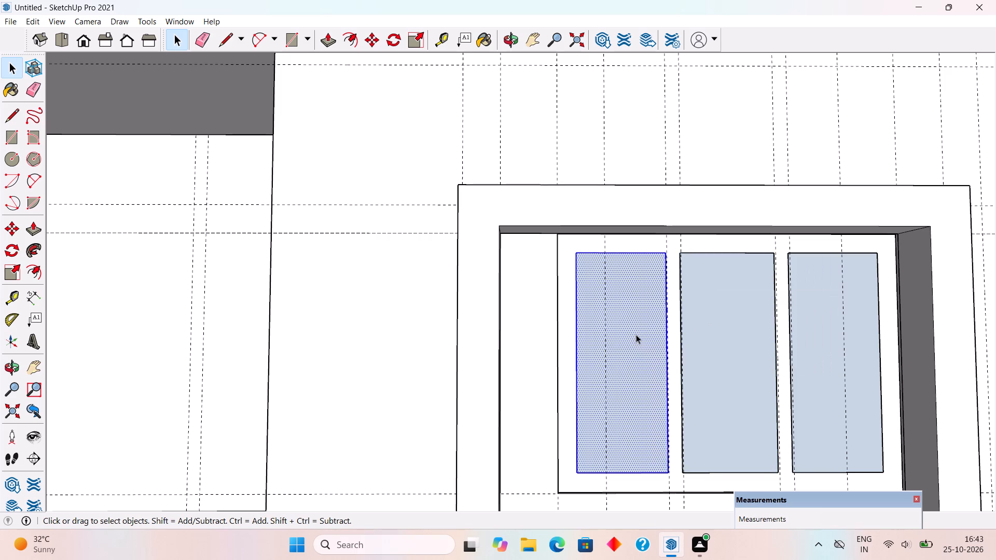
{"action": "right_click", "coordinate": [635, 333]}
{"action": "left_click", "coordinate": [680, 438]}
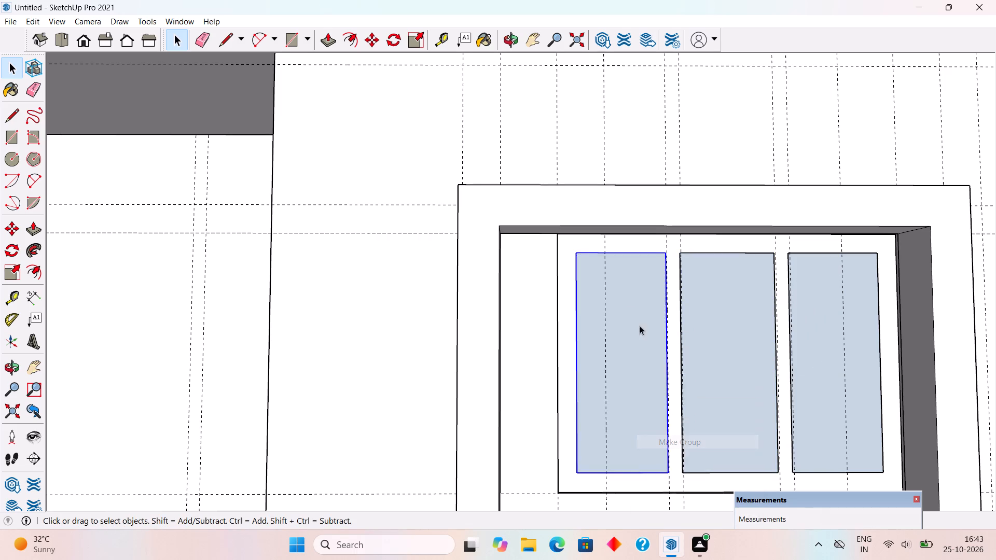
{"action": "scroll", "coordinate": [628, 307], "scroll_direction": "down", "scroll_amount": 18}
{"action": "left_click", "coordinate": [762, 302]}
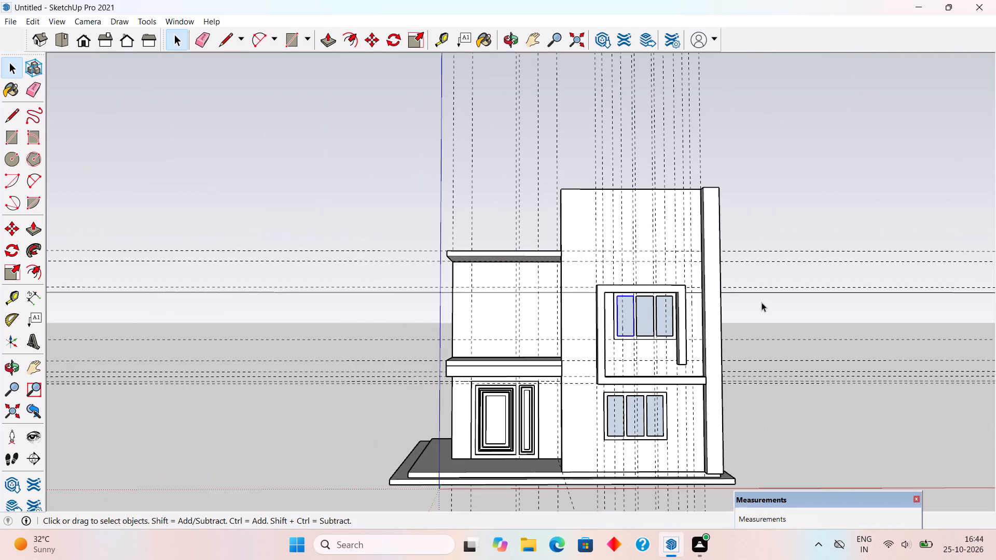
Place a horizontal guide on the upper wall 1' below the underside of the left wing's roof slab.
{"action": "middle_click_drag", "start_coordinate": [661, 299], "coordinate": [709, 339]}
{"action": "scroll", "coordinate": [703, 335], "scroll_direction": "up", "scroll_amount": 4}
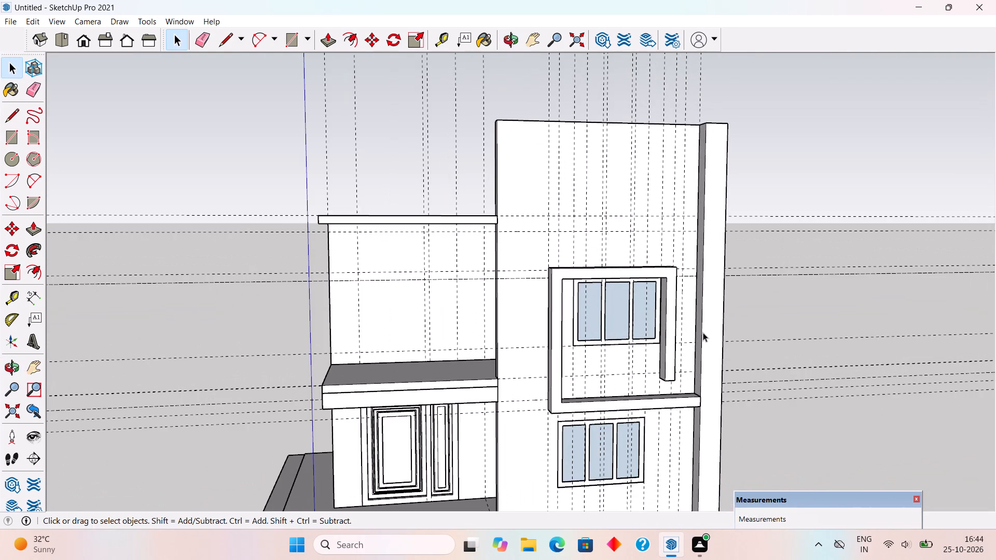
{"action": "middle_click_drag", "start_coordinate": [645, 241], "coordinate": [573, 255]}
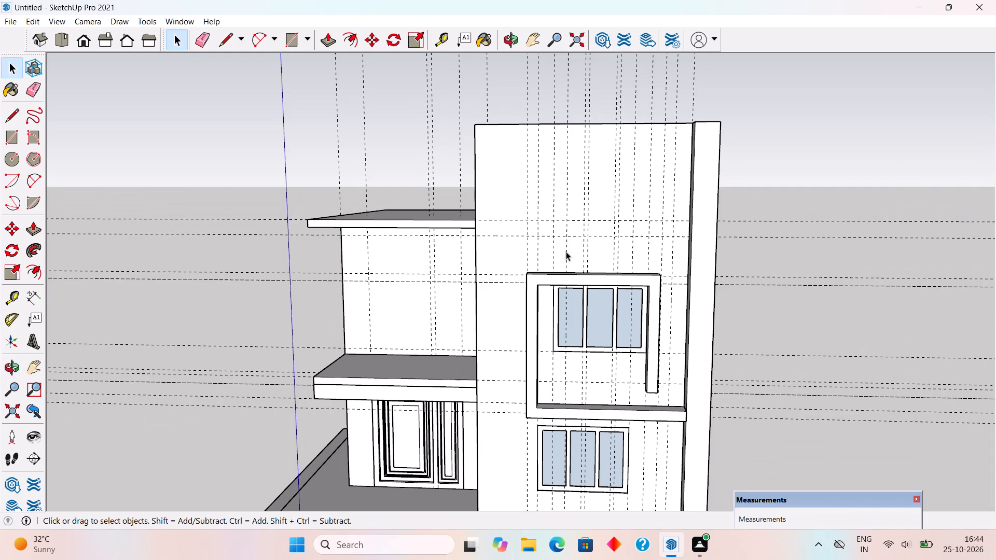
{"action": "middle_click_drag", "start_coordinate": [462, 234], "coordinate": [563, 163]}
{"action": "scroll", "coordinate": [412, 243], "scroll_direction": "up", "scroll_amount": 6}
{"action": "middle_click_drag", "start_coordinate": [413, 223], "coordinate": [412, 232]}
{"action": "scroll", "coordinate": [418, 240], "scroll_direction": "up", "scroll_amount": 3}
{"action": "key", "text": "t"}
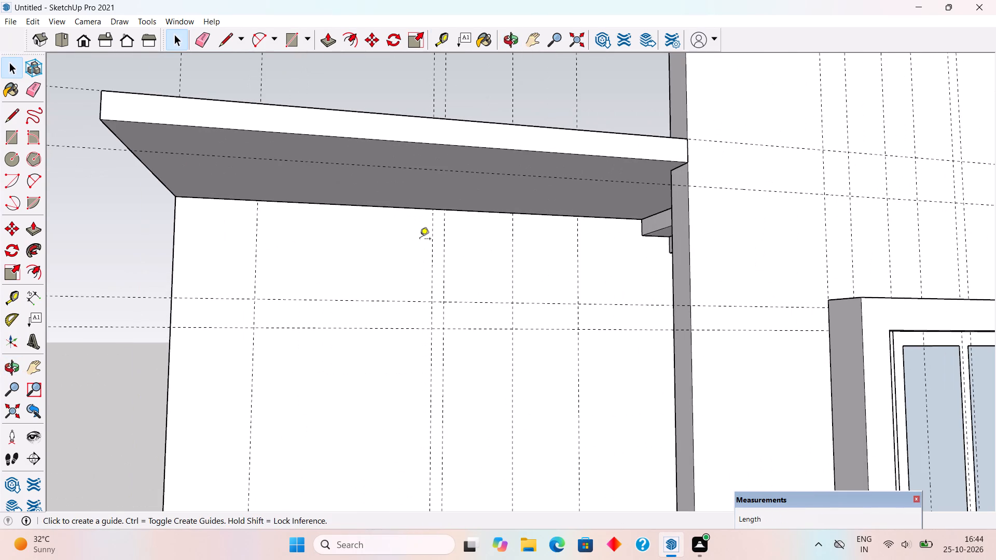
{"action": "left_click", "coordinate": [419, 212]}
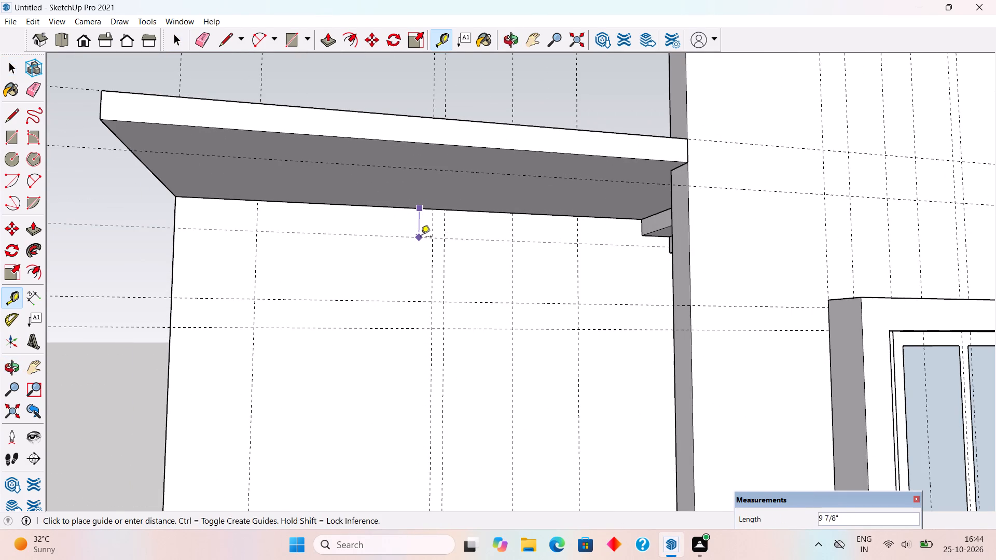
{"action": "type", "text": "1'"}
{"action": "key", "text": "Return"}
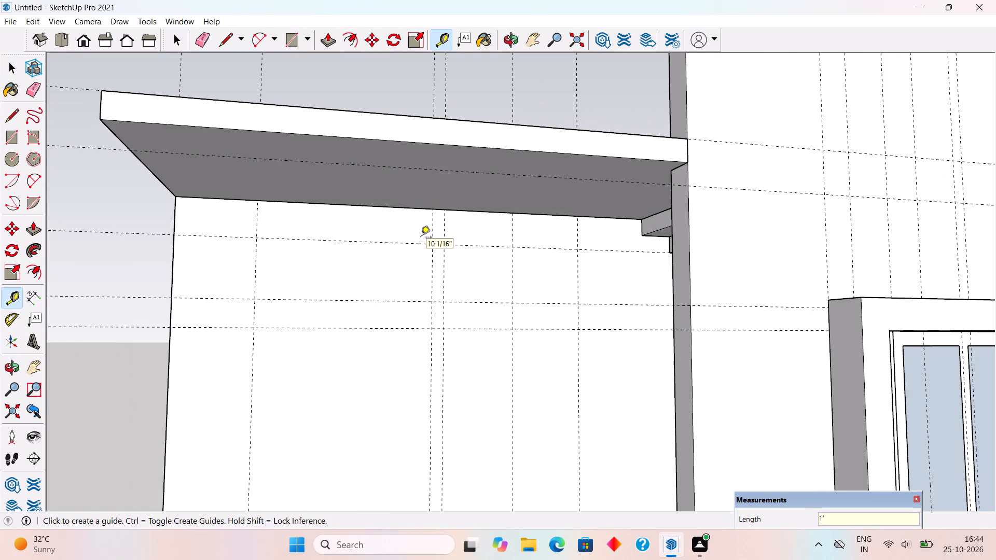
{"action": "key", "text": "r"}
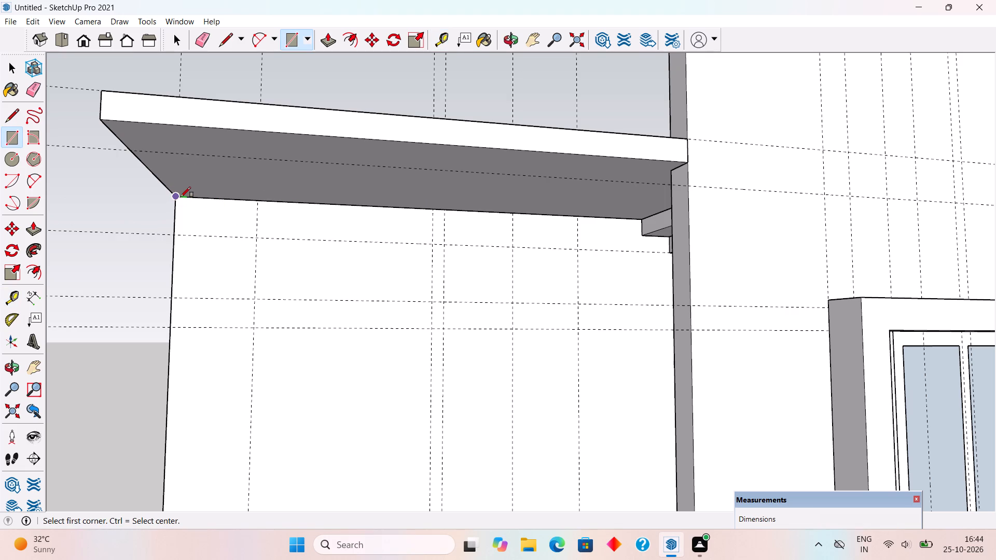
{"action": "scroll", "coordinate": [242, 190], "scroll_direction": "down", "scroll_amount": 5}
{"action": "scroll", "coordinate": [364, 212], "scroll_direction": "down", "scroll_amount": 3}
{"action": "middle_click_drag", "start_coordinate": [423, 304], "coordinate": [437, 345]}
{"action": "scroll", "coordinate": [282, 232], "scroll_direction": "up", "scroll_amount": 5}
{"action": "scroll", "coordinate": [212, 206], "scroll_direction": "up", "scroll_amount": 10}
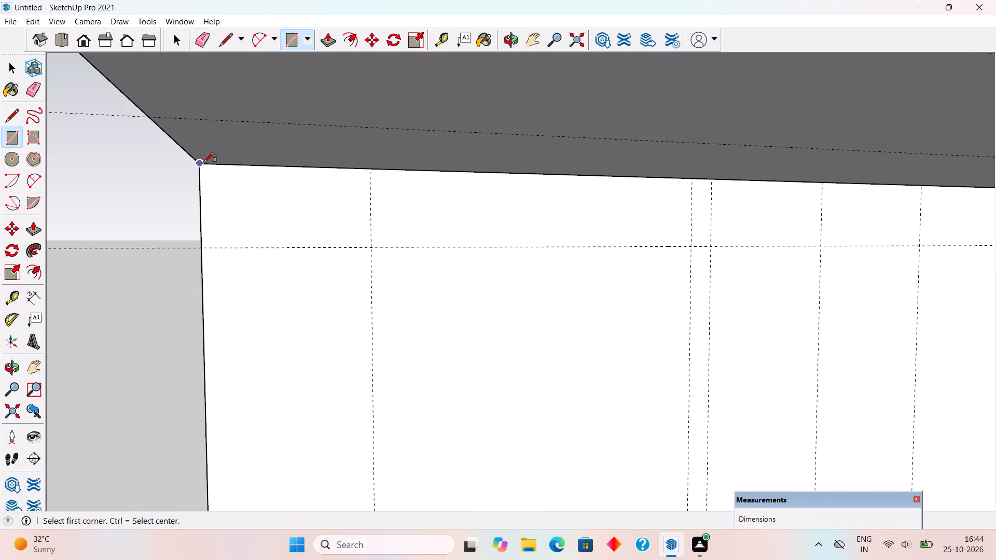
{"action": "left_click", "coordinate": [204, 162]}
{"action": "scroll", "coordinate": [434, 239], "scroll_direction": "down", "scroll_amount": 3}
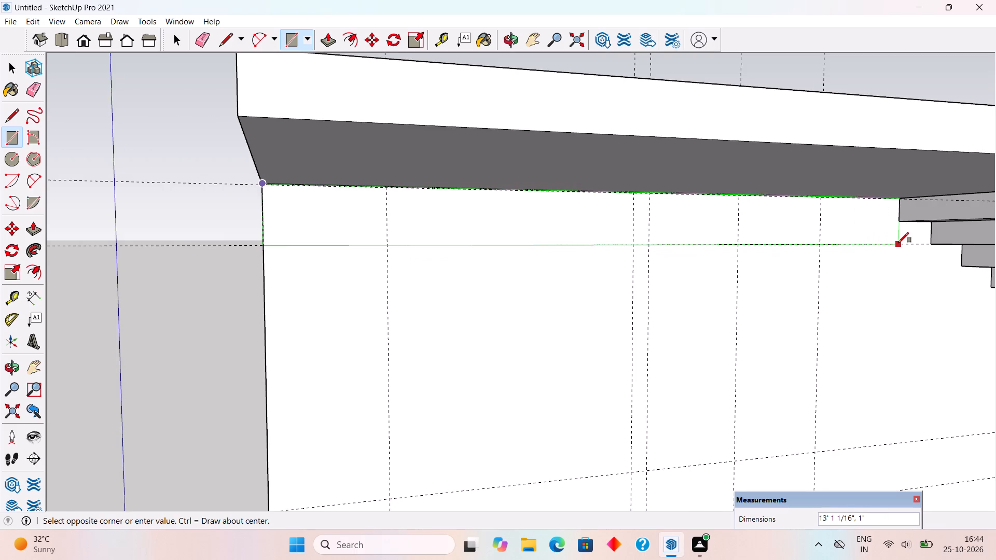
Draw a 1' tall rectangle across the left wing's upper wall, between the roof slab's underside and the guide.
{"action": "key", "text": "r"}
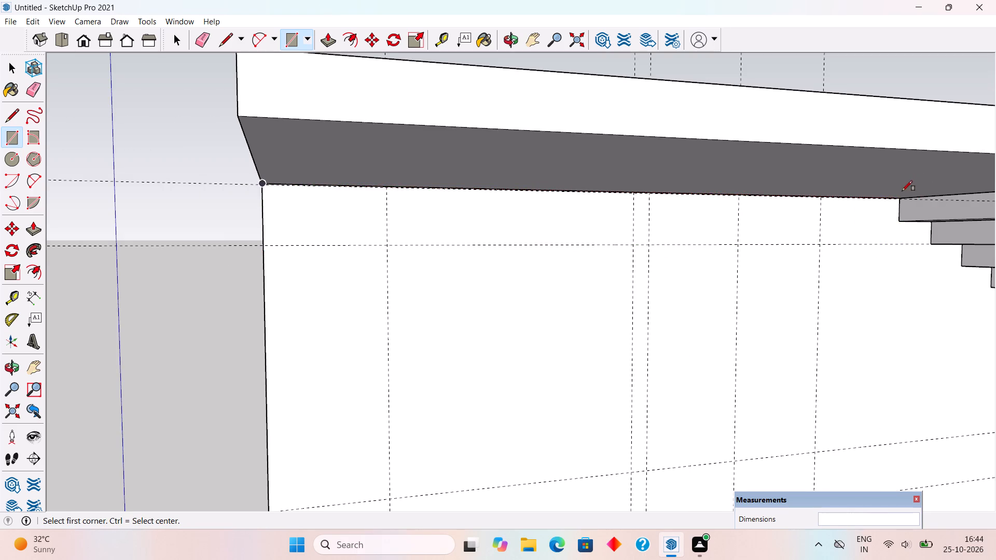
{"action": "scroll", "coordinate": [901, 208], "scroll_direction": "up", "scroll_amount": 10}
{"action": "left_click", "coordinate": [901, 194]}
{"action": "scroll", "coordinate": [743, 317], "scroll_direction": "down", "scroll_amount": 2}
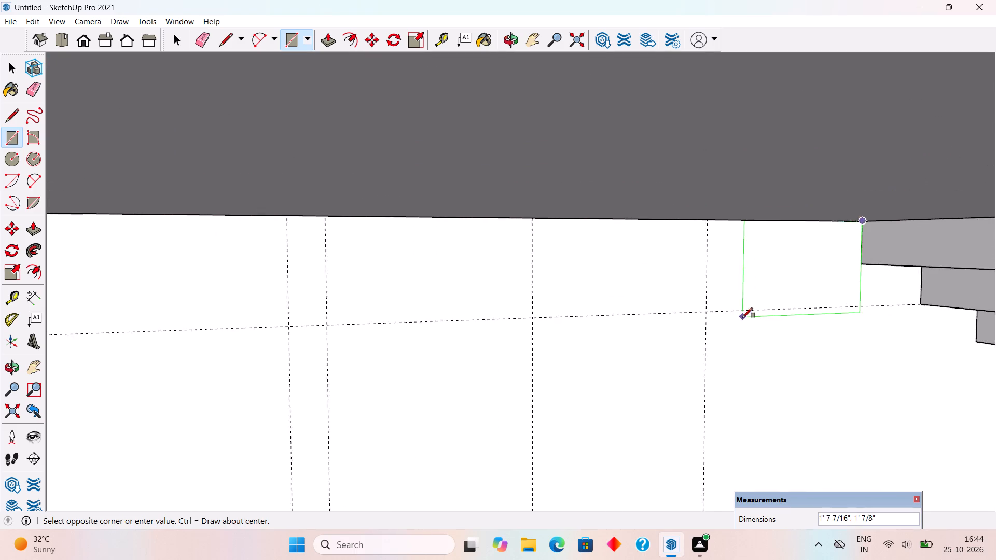
{"action": "scroll", "coordinate": [742, 318], "scroll_direction": "down", "scroll_amount": 9}
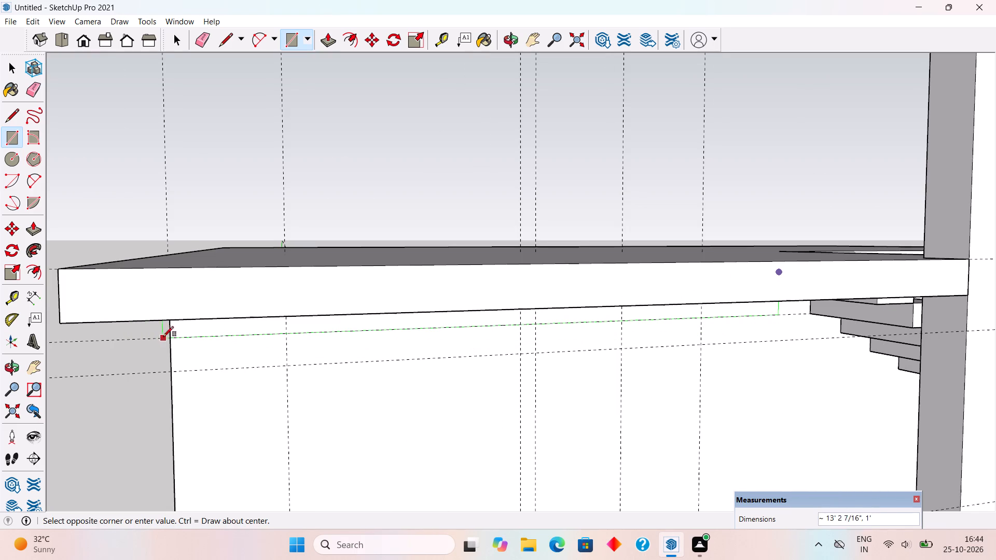
{"action": "left_click", "coordinate": [171, 338]}
Extrude the 1' band under the roof slab outward 6'9" and push its front face back 9".
{"action": "middle_click_drag", "start_coordinate": [362, 301], "coordinate": [397, 236]}
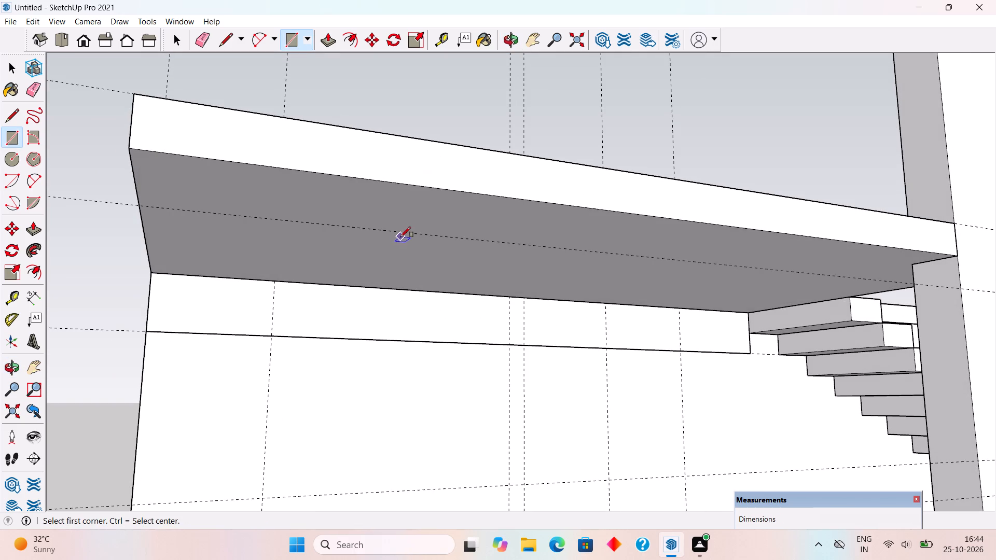
{"action": "key", "text": "p"}
{"action": "left_click", "coordinate": [393, 316]}
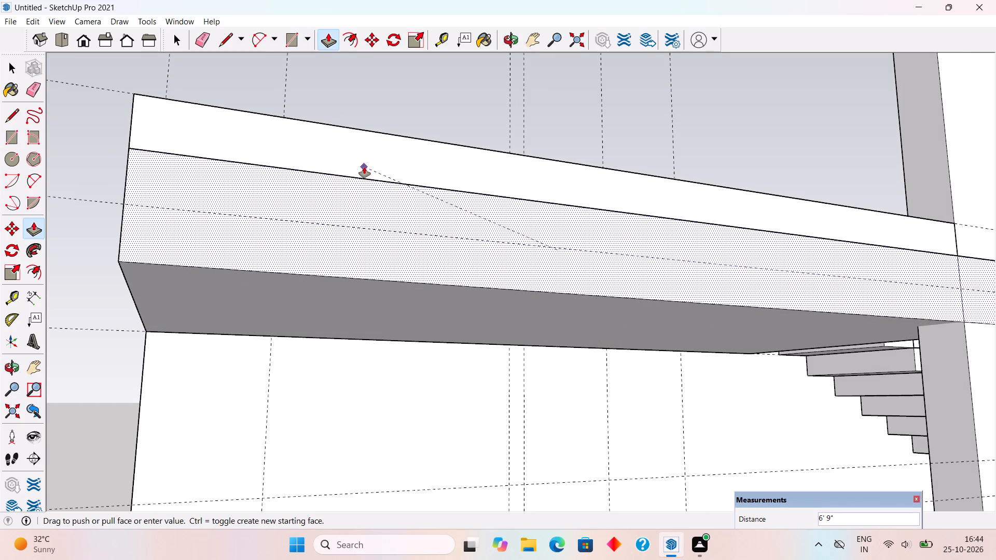
{"action": "left_click", "coordinate": [364, 167]}
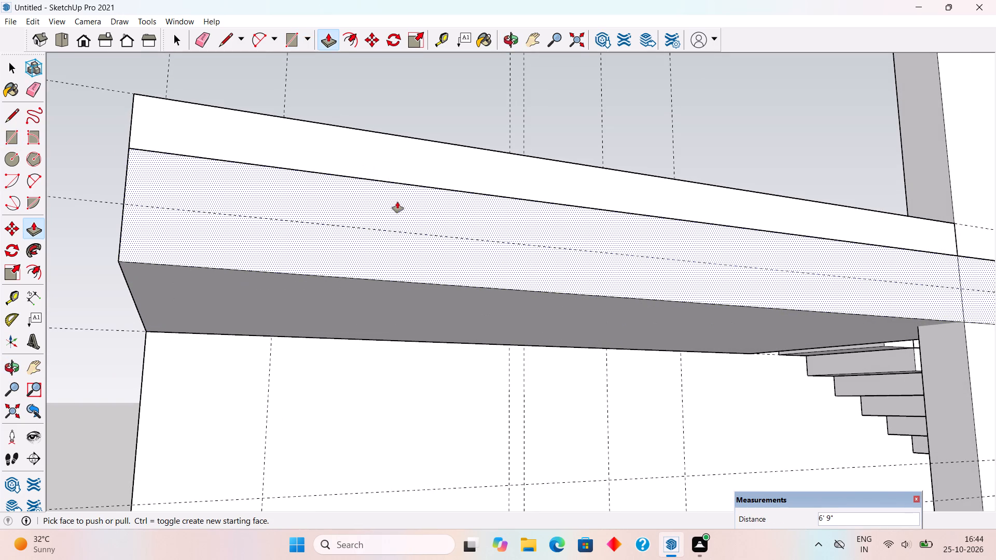
{"action": "left_click", "coordinate": [402, 240]}
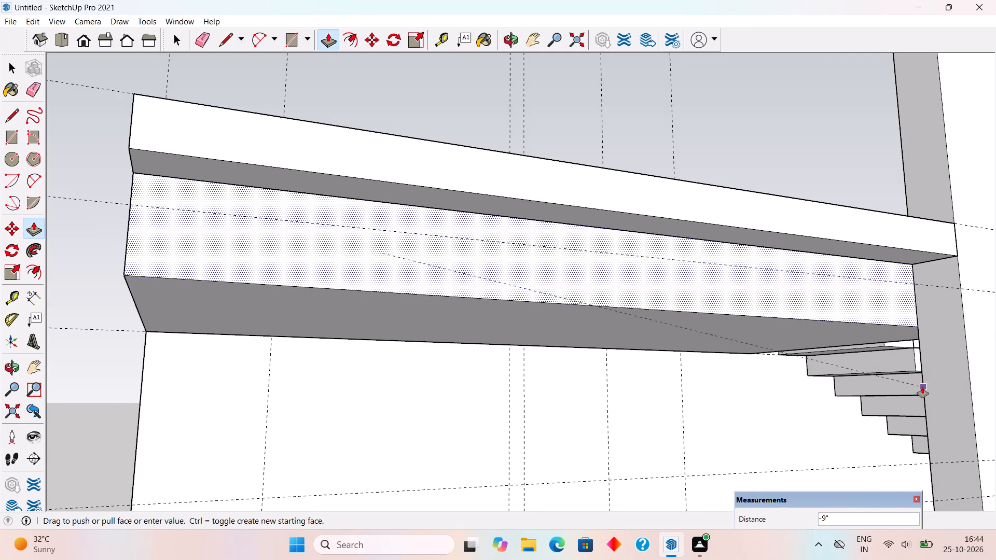
{"action": "left_click", "coordinate": [922, 387]}
Select the whole extruded band beneath the roof slab and make it a group.
{"action": "key", "text": "space"}
{"action": "triple_click", "coordinate": [827, 293]}
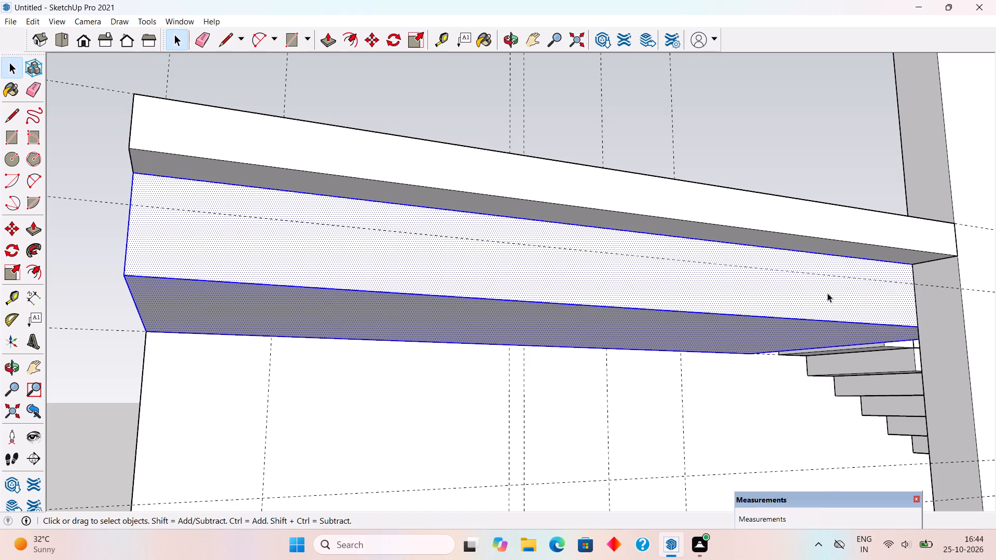
{"action": "right_click", "coordinate": [827, 293]}
{"action": "left_click", "coordinate": [868, 404]}
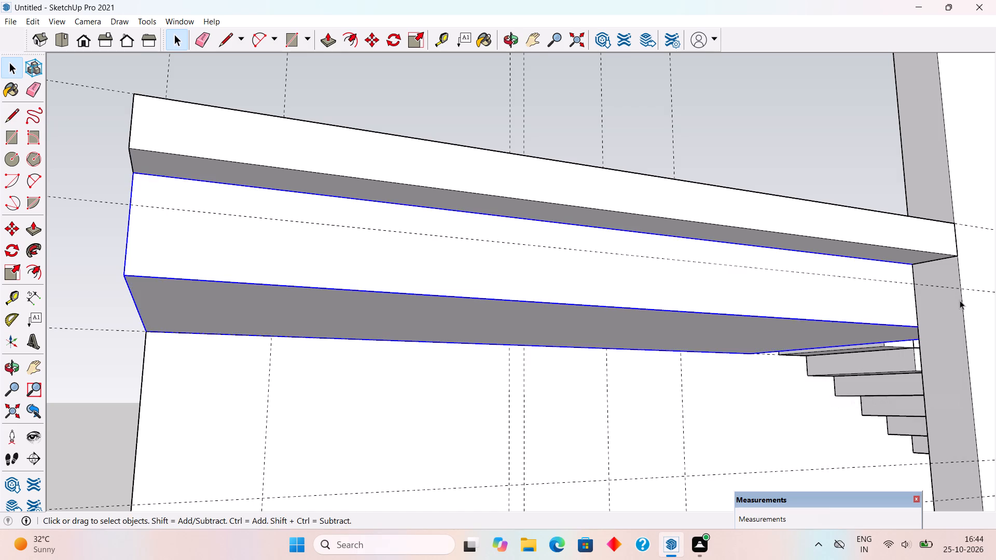
Inside the band group, draw the missing 1' vertical edge at the end of the front face beside the taller block.
{"action": "middle_click_drag", "start_coordinate": [936, 296], "coordinate": [831, 304]}
{"action": "scroll", "coordinate": [821, 304], "scroll_direction": "up", "scroll_amount": 6}
{"action": "scroll", "coordinate": [778, 305], "scroll_direction": "up", "scroll_amount": 4}
{"action": "triple_click", "coordinate": [778, 305]}
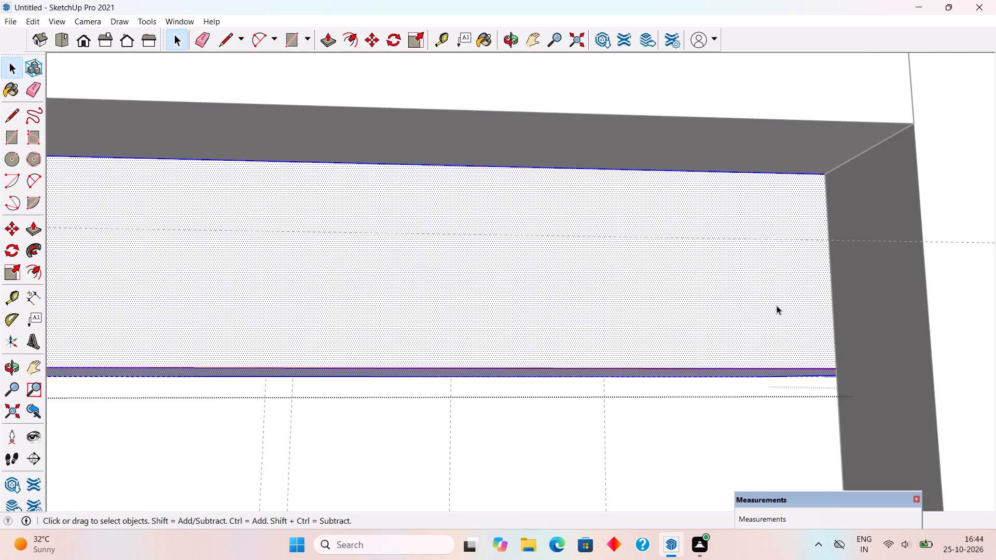
{"action": "middle_click_drag", "start_coordinate": [835, 339], "coordinate": [934, 364]}
{"action": "scroll", "coordinate": [986, 331], "scroll_direction": "up", "scroll_amount": 2}
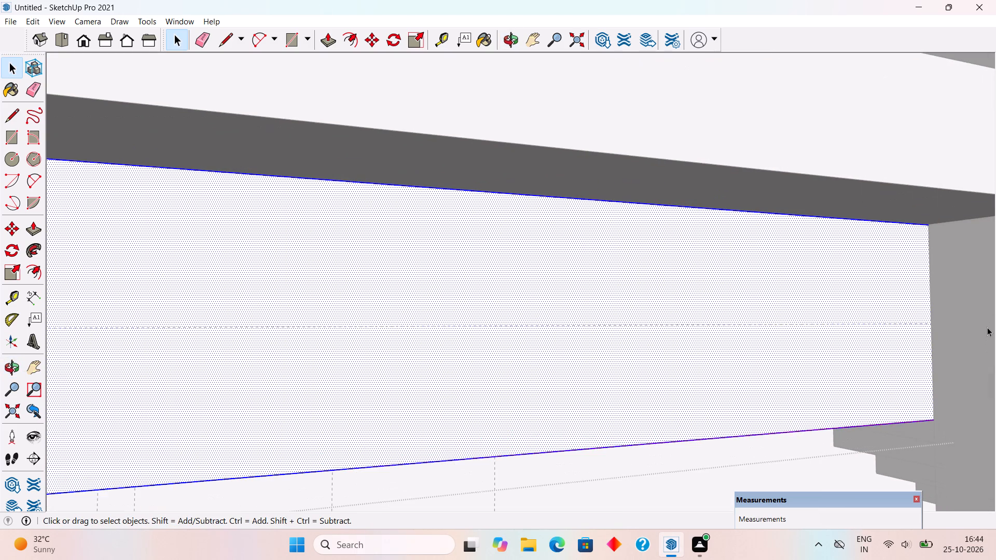
{"action": "key", "text": "l"}
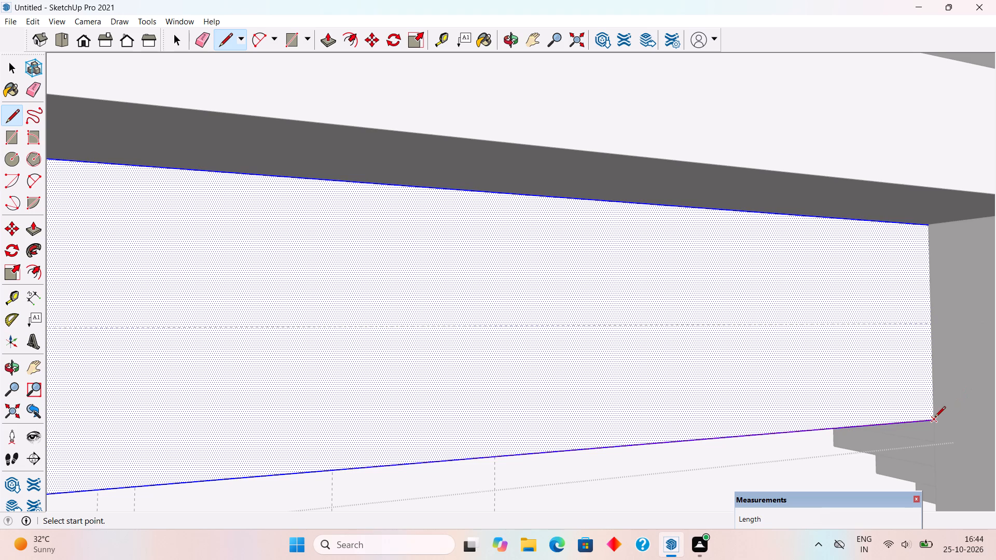
{"action": "left_click", "coordinate": [935, 418]}
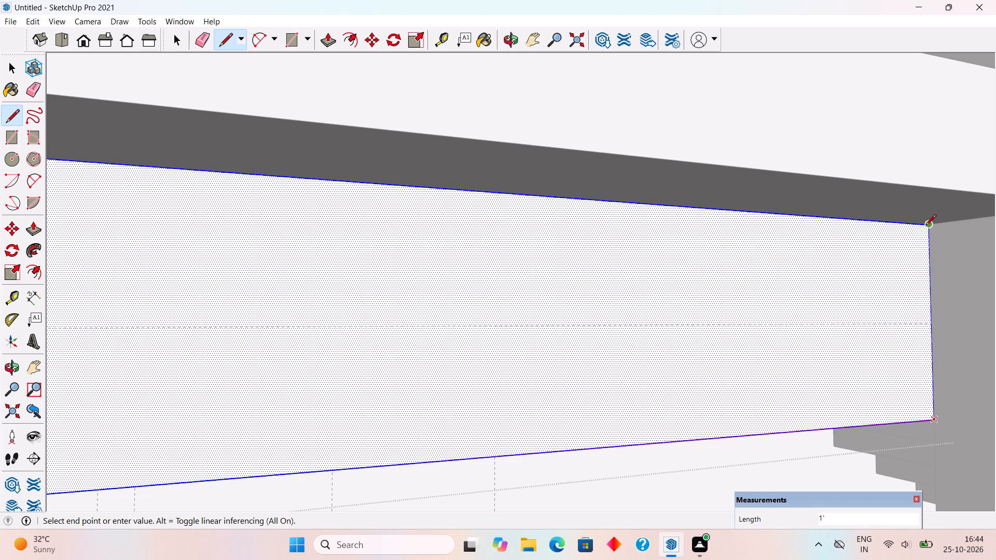
{"action": "left_click", "coordinate": [925, 226]}
Pull the band's front face out 9" flush with the roof slab's front and close the group.
{"action": "key", "text": "p"}
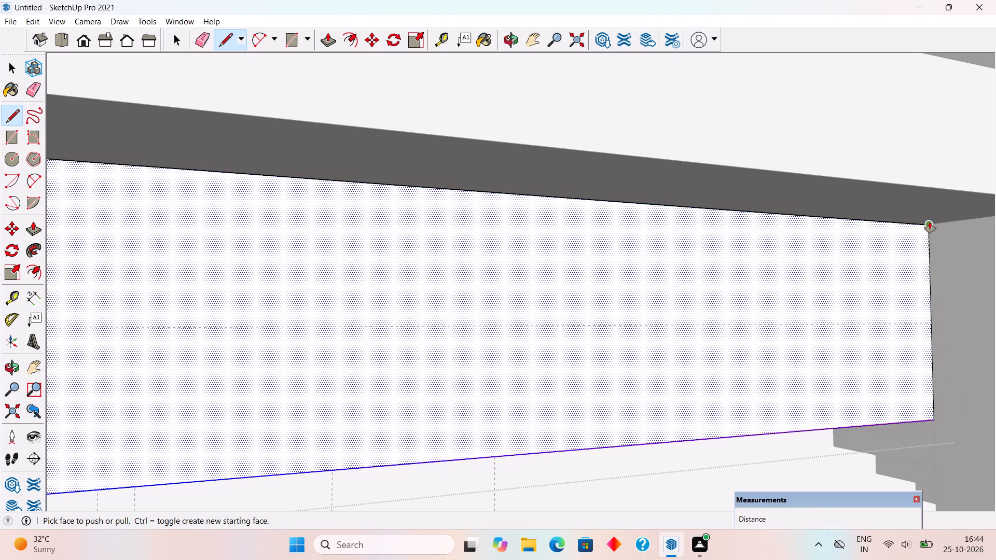
{"action": "left_click", "coordinate": [903, 264]}
{"action": "scroll", "coordinate": [903, 257], "scroll_direction": "down", "scroll_amount": 4}
{"action": "left_click", "coordinate": [878, 200]}
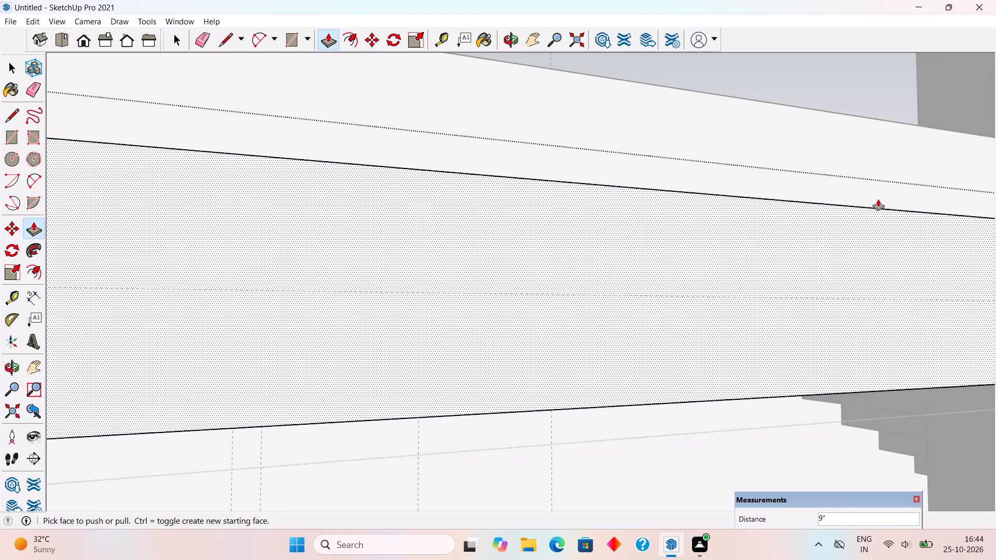
{"action": "key", "text": "space"}
{"action": "scroll", "coordinate": [878, 200], "scroll_direction": "down", "scroll_amount": 12}
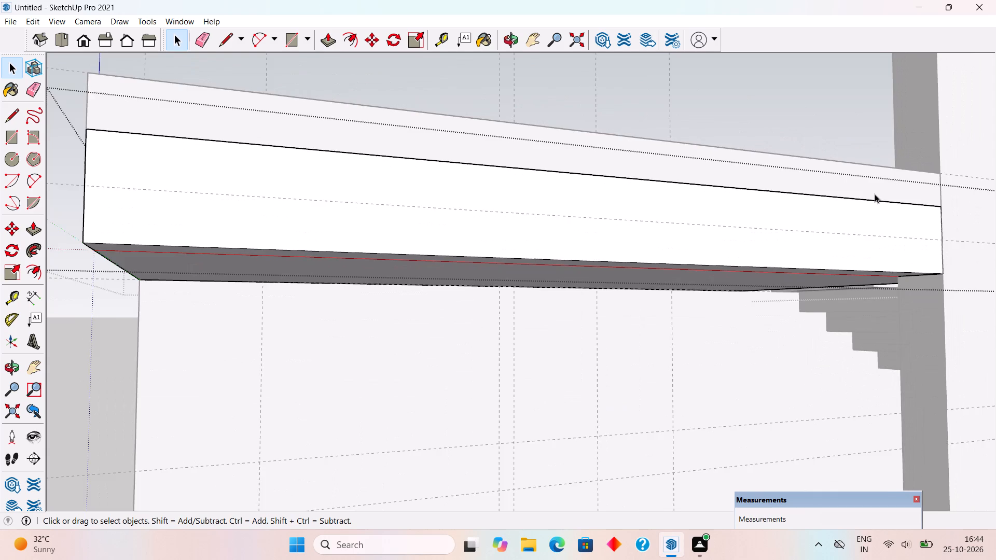
{"action": "scroll", "coordinate": [875, 194], "scroll_direction": "down", "scroll_amount": 5}
{"action": "left_click", "coordinate": [839, 130]}
Examine the house front from several angles, including the roof slab band, canopy and both three-pane windows.
{"action": "middle_click_drag", "start_coordinate": [901, 217], "coordinate": [745, 225]}
{"action": "scroll", "coordinate": [745, 224], "scroll_direction": "down", "scroll_amount": 4}
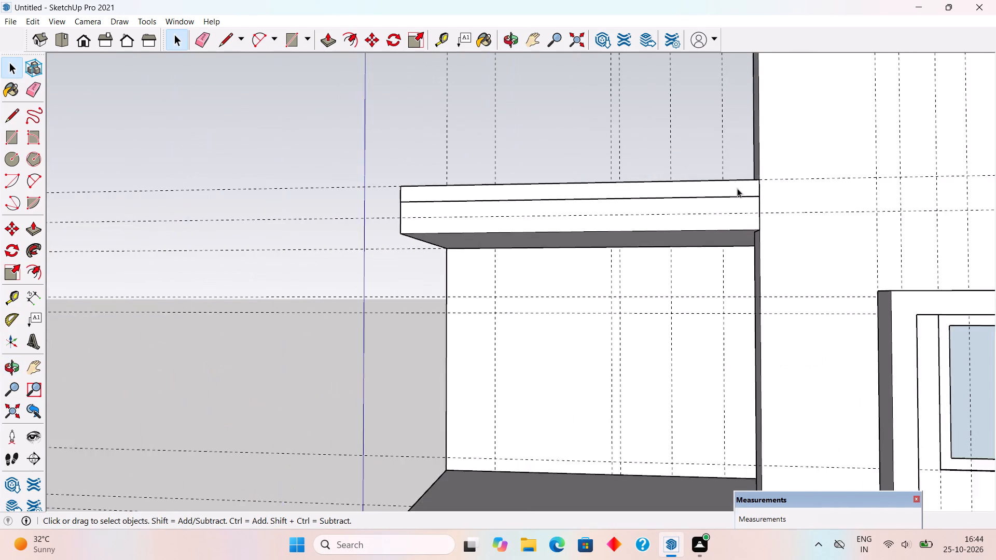
{"action": "scroll", "coordinate": [737, 188], "scroll_direction": "down", "scroll_amount": 8}
{"action": "middle_click_drag", "start_coordinate": [731, 191], "coordinate": [740, 244]}
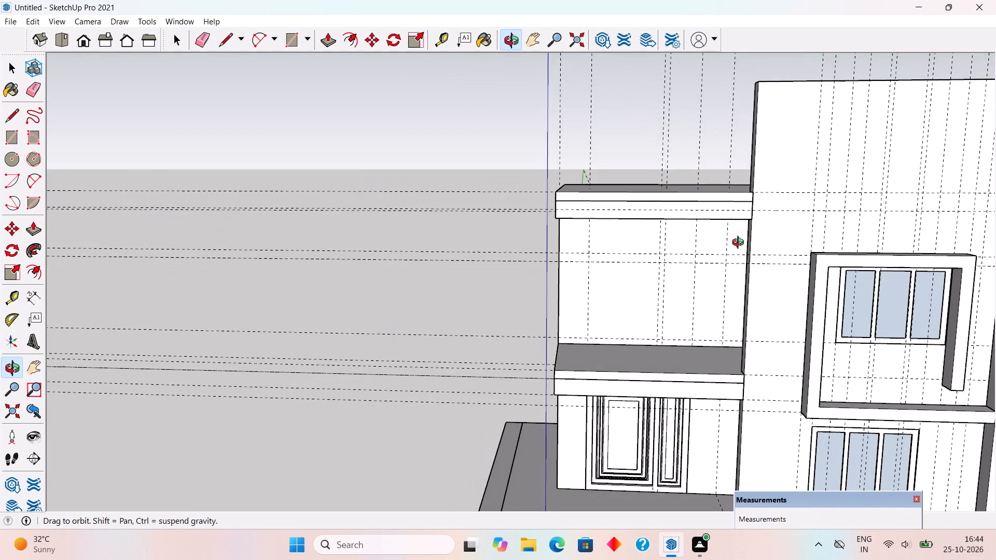
{"action": "middle_click_drag", "start_coordinate": [740, 244], "coordinate": [741, 222]}
{"action": "scroll", "coordinate": [721, 214], "scroll_direction": "down", "scroll_amount": 8}
{"action": "middle_click_drag", "start_coordinate": [558, 300], "coordinate": [587, 320]}
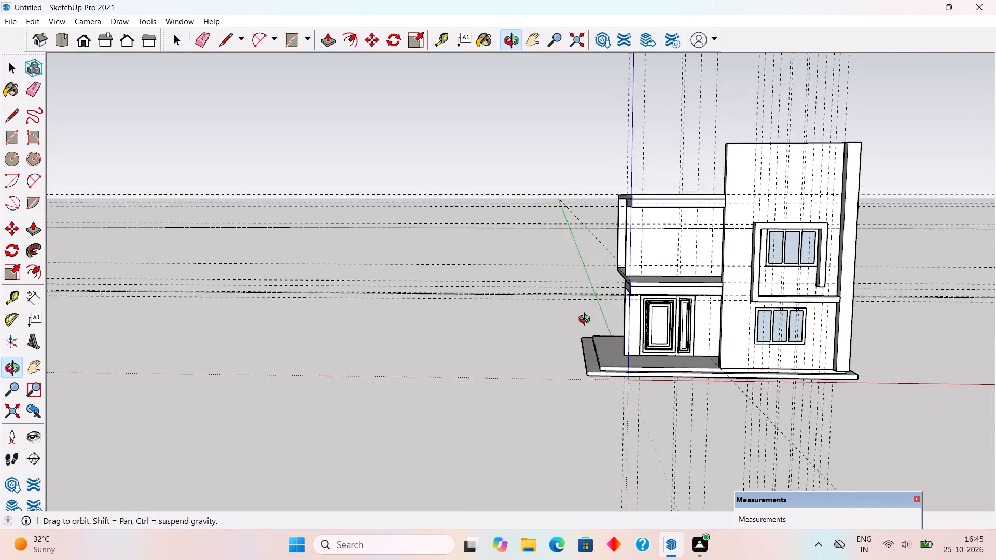
{"action": "middle_click_drag", "start_coordinate": [587, 320], "coordinate": [640, 278]}
{"action": "scroll", "coordinate": [965, 366], "scroll_direction": "up", "scroll_amount": 6}
{"action": "scroll", "coordinate": [801, 313], "scroll_direction": "up", "scroll_amount": 4}
{"action": "scroll", "coordinate": [779, 303], "scroll_direction": "down", "scroll_amount": 3}
{"action": "middle_click_drag", "start_coordinate": [740, 286], "coordinate": [706, 279]}
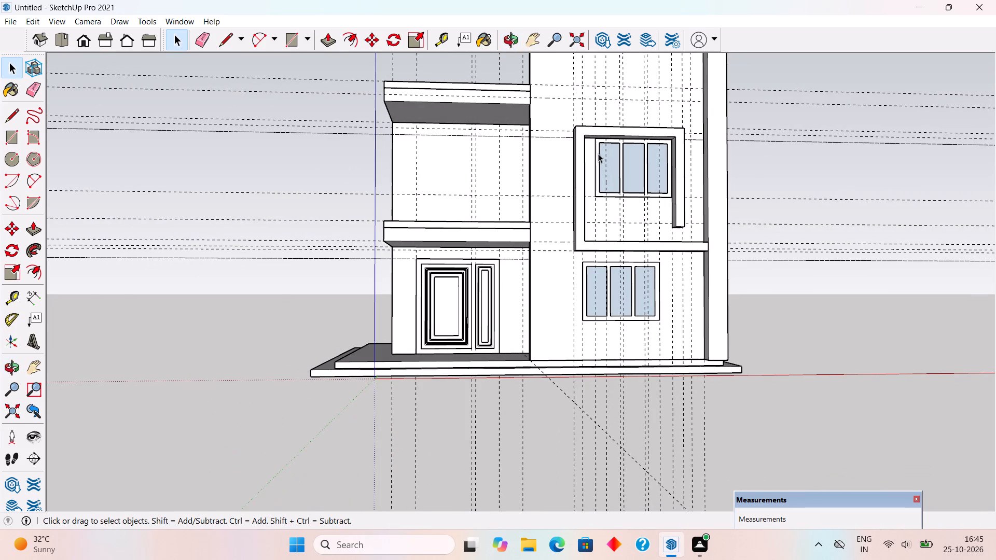
{"action": "scroll", "coordinate": [602, 155], "scroll_direction": "down", "scroll_amount": 6}
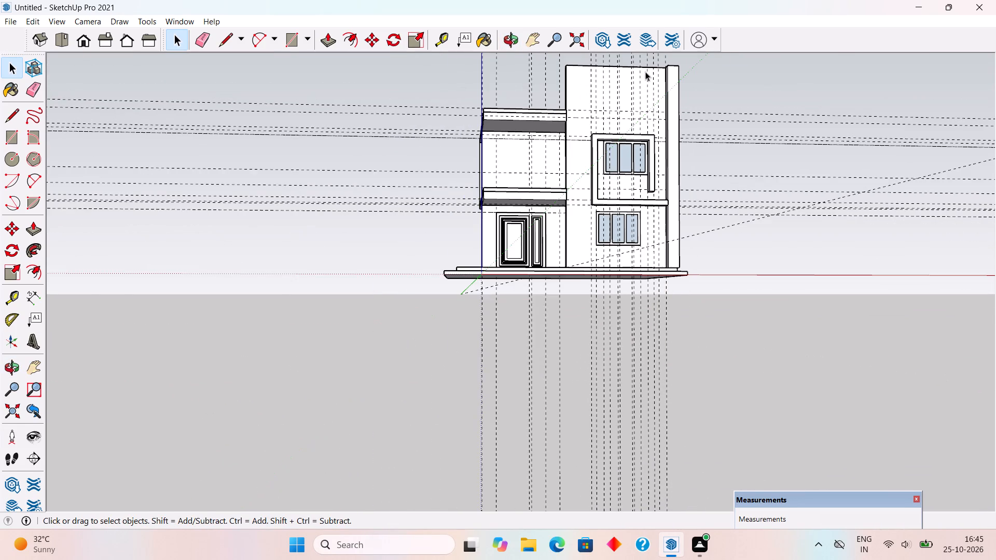
{"action": "scroll", "coordinate": [649, 64], "scroll_direction": "up", "scroll_amount": 8}
{"action": "scroll", "coordinate": [627, 110], "scroll_direction": "up", "scroll_amount": 1}
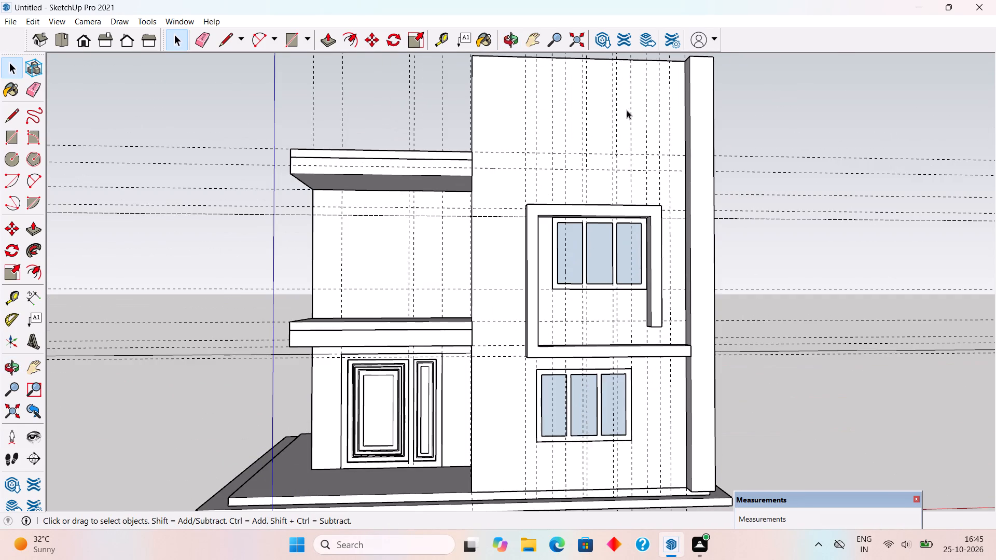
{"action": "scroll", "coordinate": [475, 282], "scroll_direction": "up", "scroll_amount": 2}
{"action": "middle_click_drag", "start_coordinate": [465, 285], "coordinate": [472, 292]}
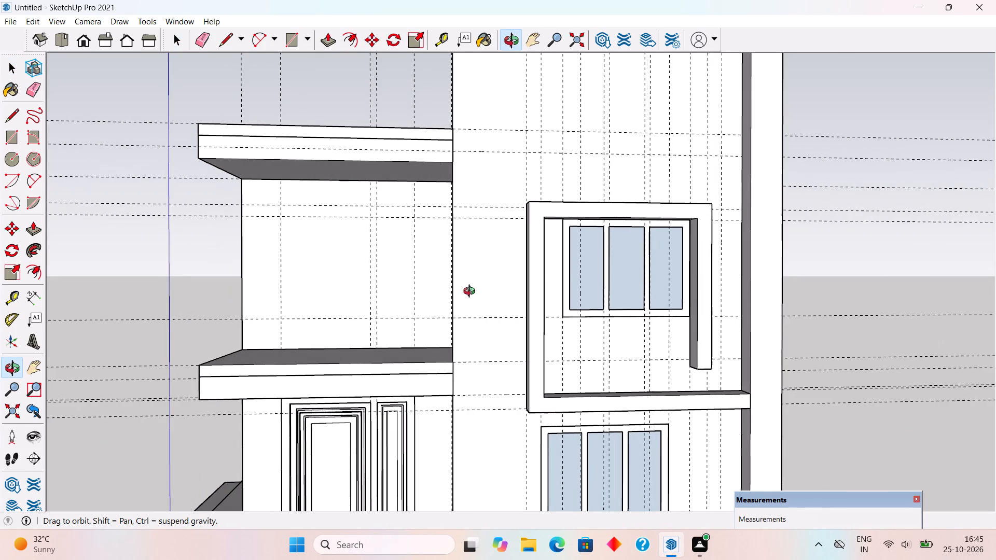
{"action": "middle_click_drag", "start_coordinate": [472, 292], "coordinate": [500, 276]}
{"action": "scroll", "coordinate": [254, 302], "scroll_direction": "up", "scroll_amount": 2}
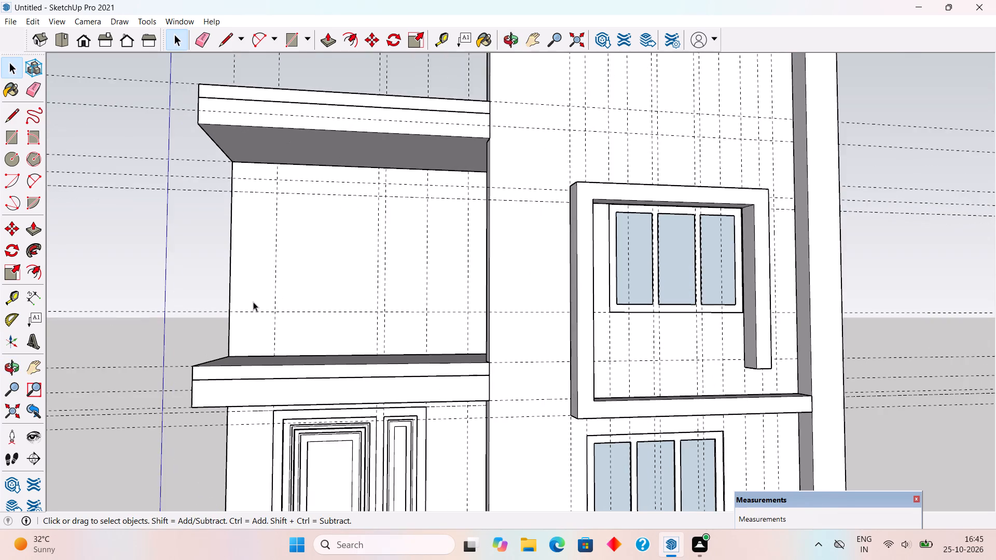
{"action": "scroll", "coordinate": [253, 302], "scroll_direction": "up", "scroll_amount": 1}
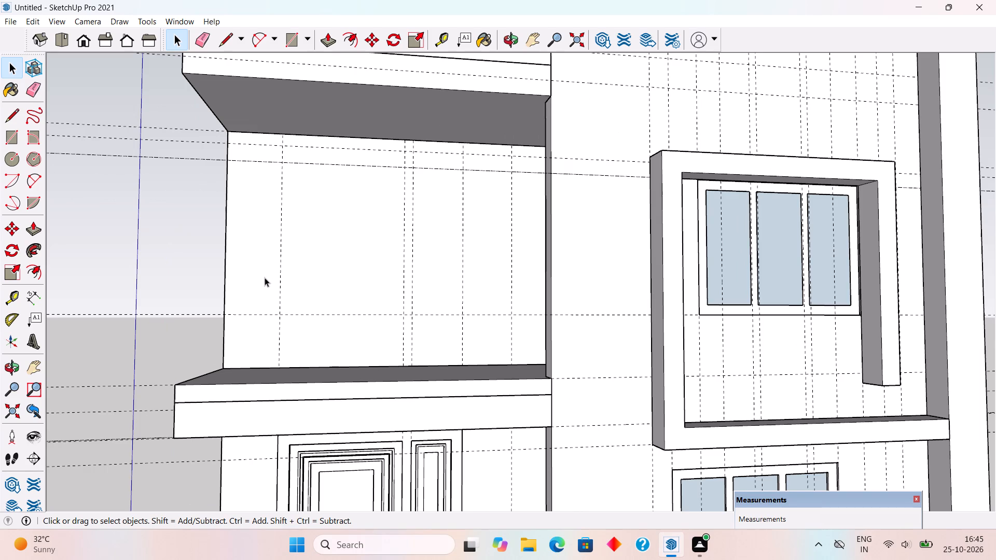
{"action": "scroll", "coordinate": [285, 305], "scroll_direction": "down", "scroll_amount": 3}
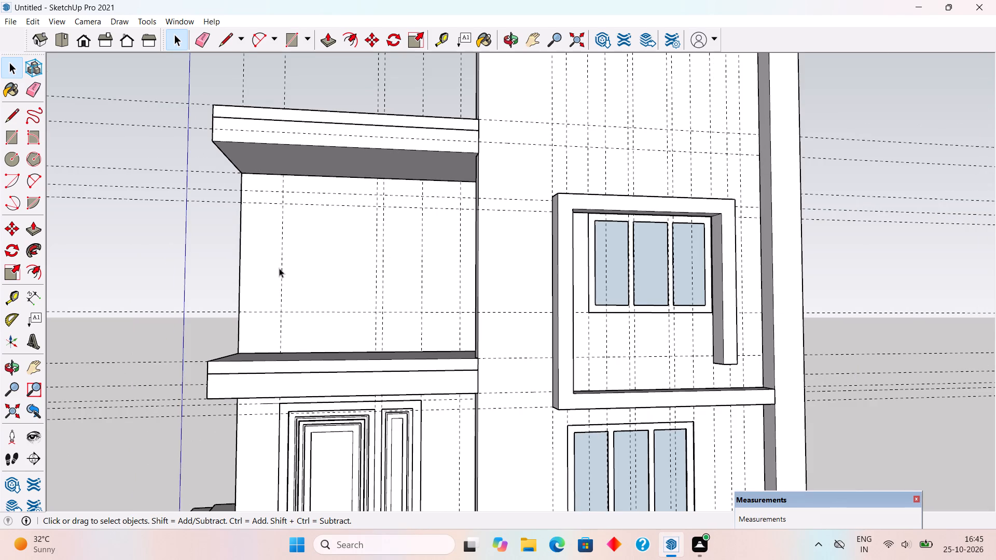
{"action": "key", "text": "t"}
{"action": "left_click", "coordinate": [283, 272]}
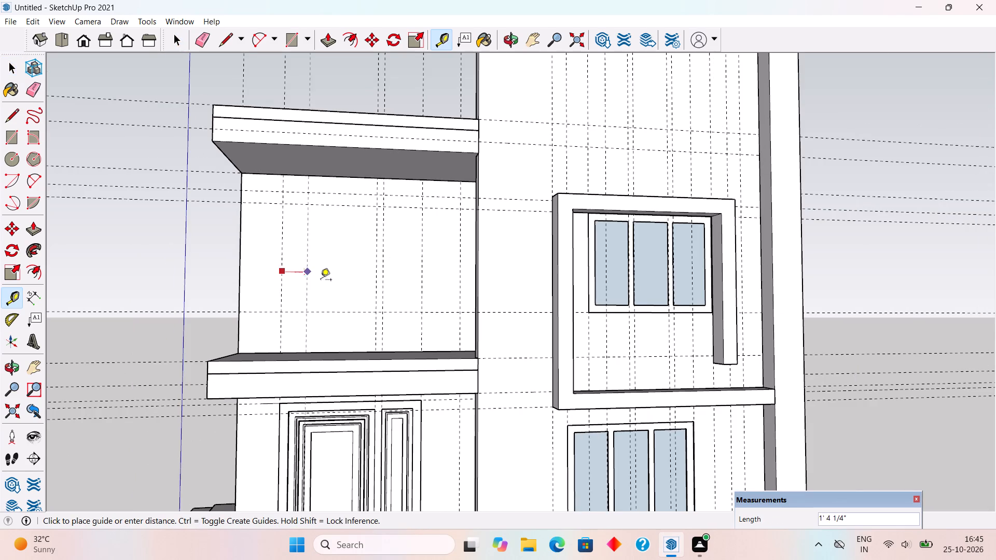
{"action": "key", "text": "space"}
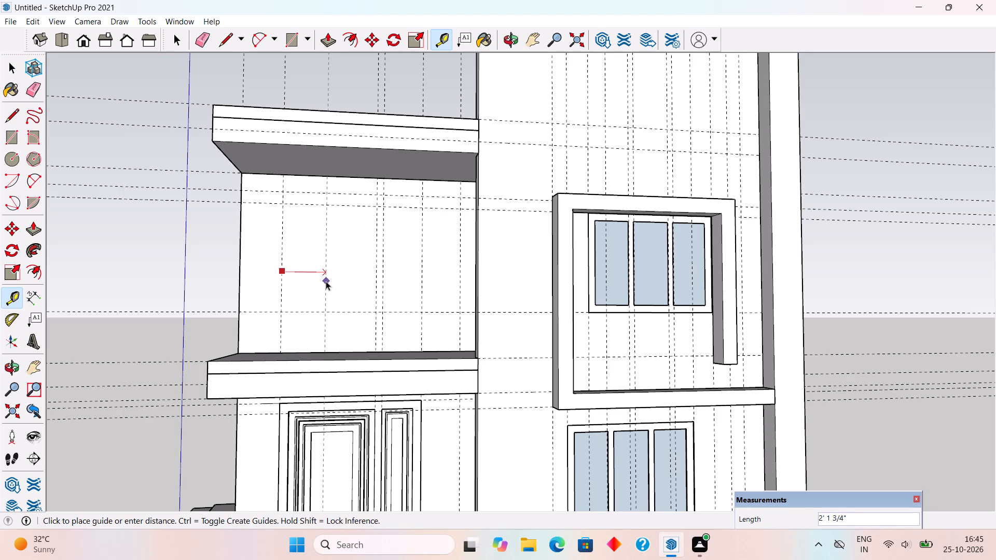
Delete all construction guides from the model.
{"action": "left_click", "coordinate": [35, 19]}
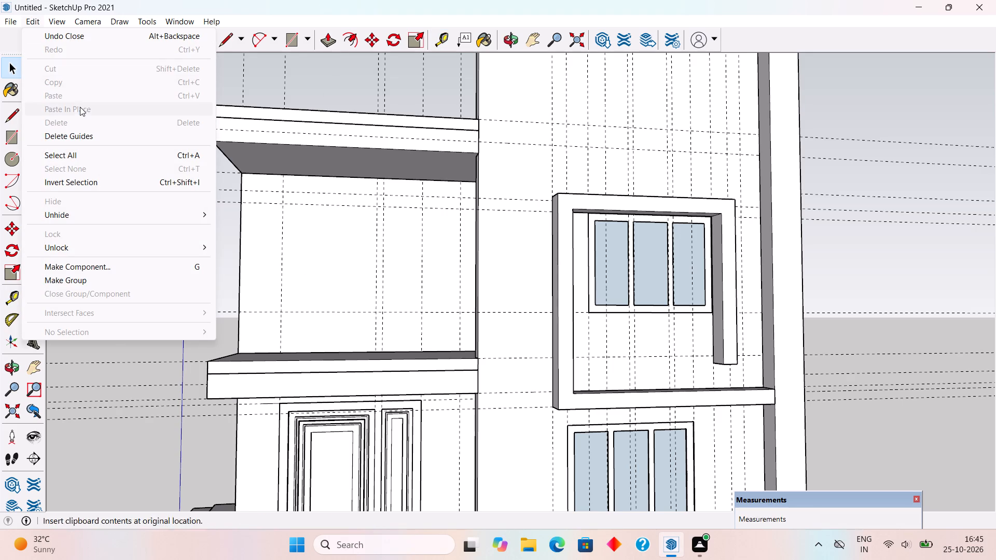
{"action": "left_click", "coordinate": [89, 137]}
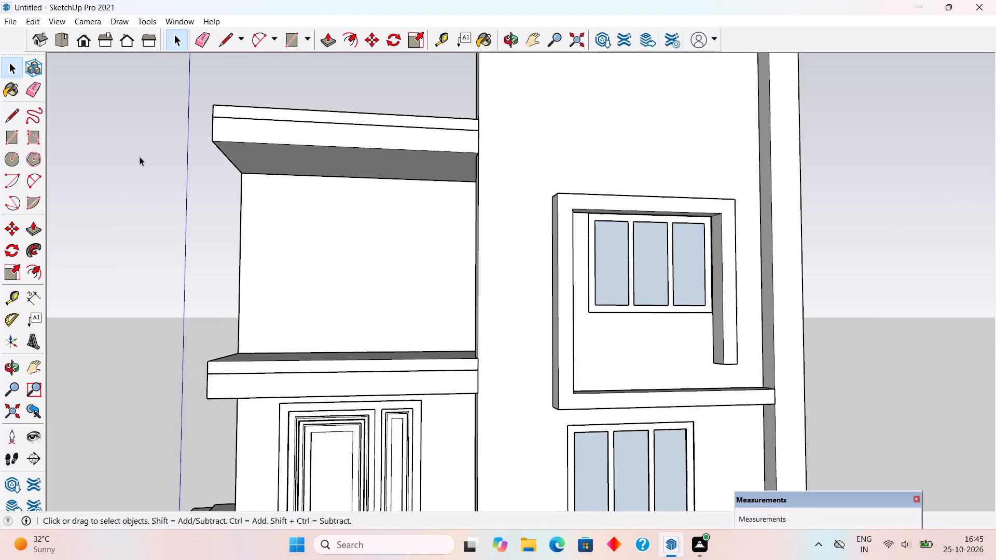
Lay out three vertical guides on the left wing's upper-floor wall: 3' in from its outer edge, a further 4', and another 1'.
{"action": "key", "text": "t"}
{"action": "left_click", "coordinate": [238, 274]}
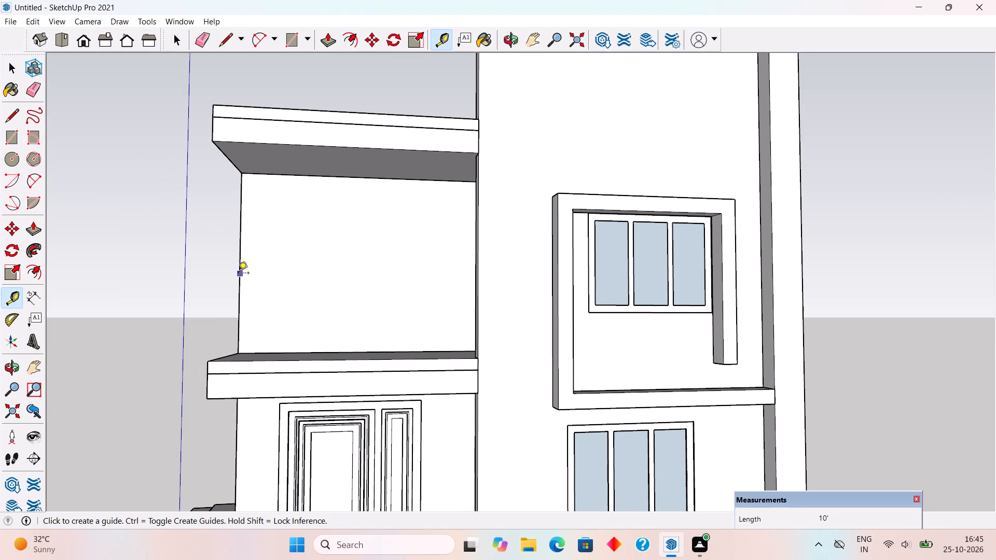
{"action": "middle_click_drag", "start_coordinate": [294, 273], "coordinate": [352, 292]}
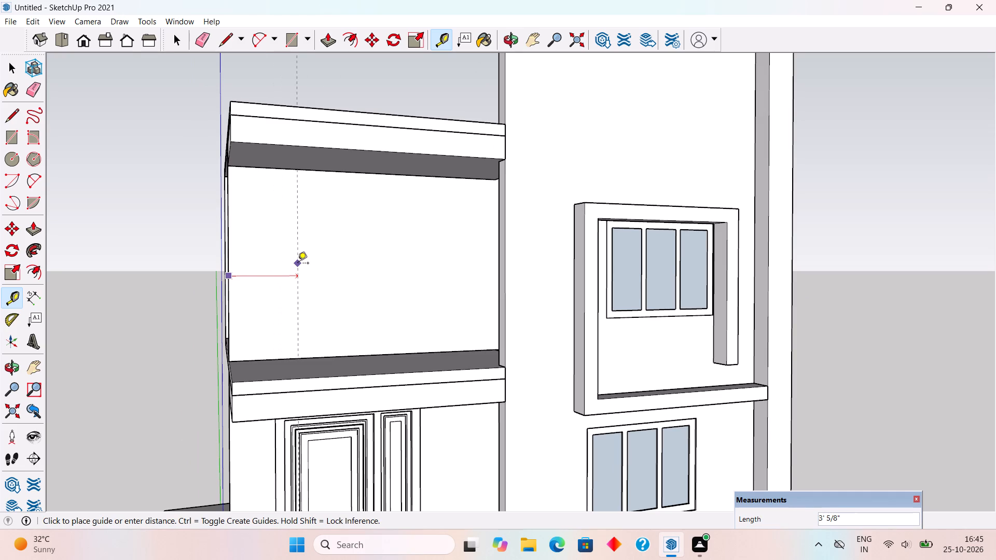
{"action": "type", "text": "3'"}
{"action": "key", "text": "Return"}
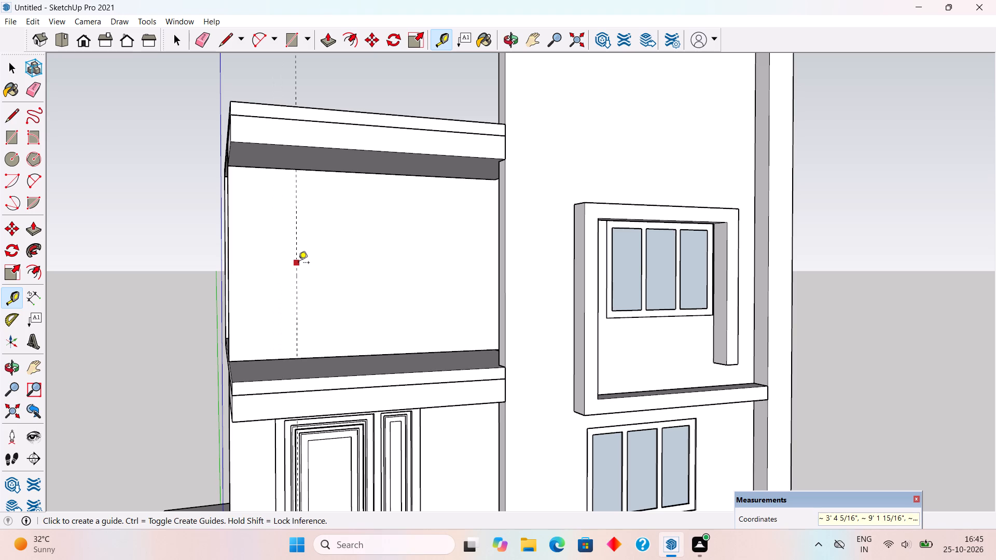
{"action": "middle_click_drag", "start_coordinate": [384, 268], "coordinate": [314, 265]}
{"action": "left_click", "coordinate": [305, 261]}
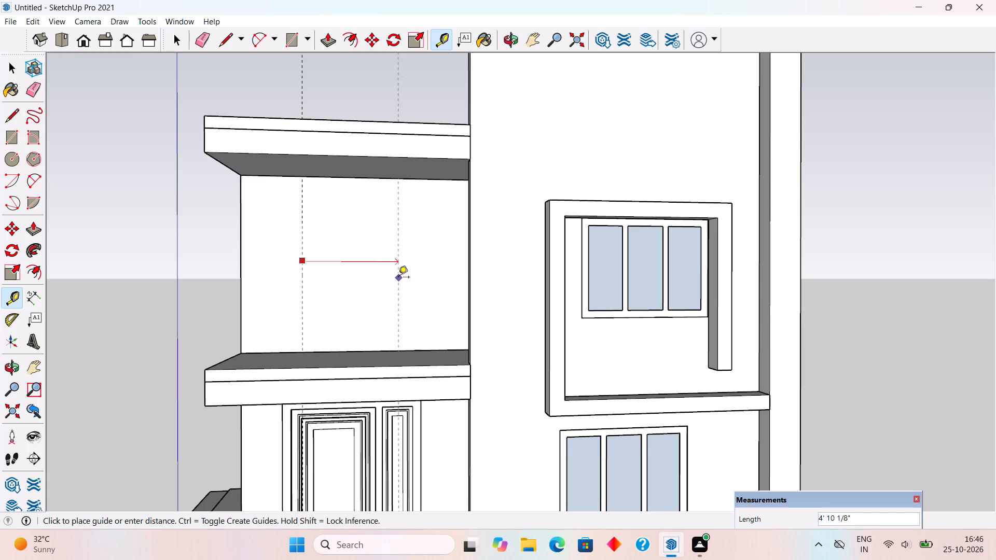
{"action": "key", "text": "4"}
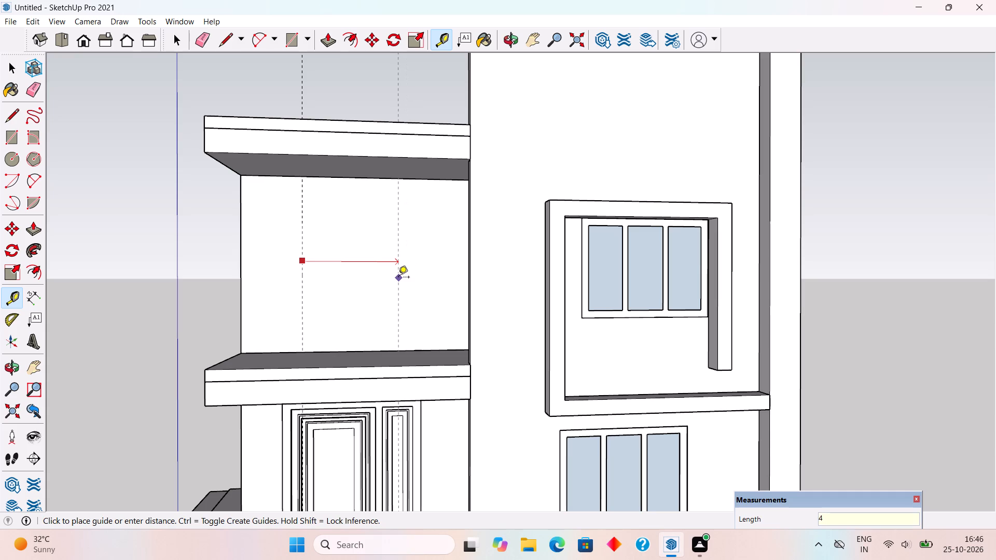
{"action": "key", "text": "apostrophe"}
{"action": "key", "text": "Return"}
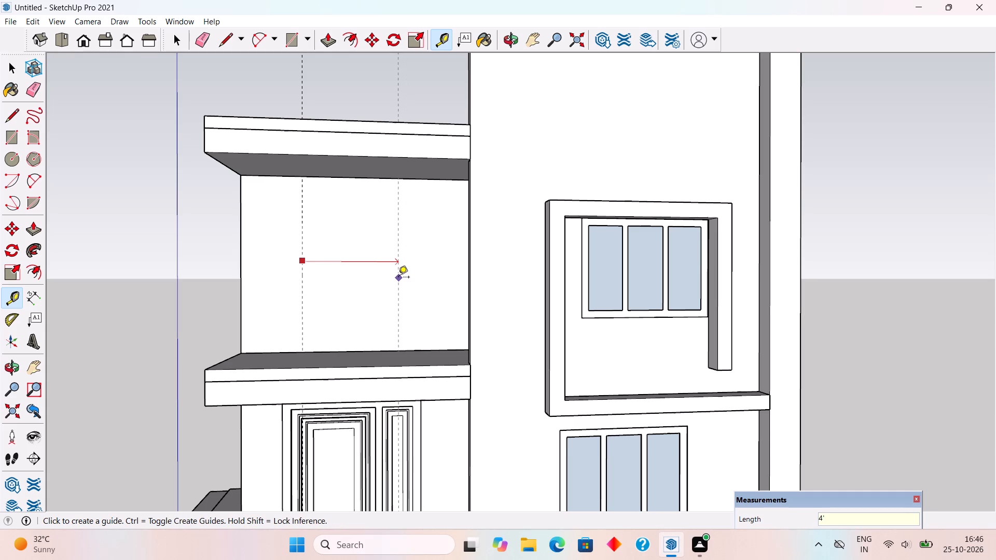
{"action": "scroll", "coordinate": [391, 275], "scroll_direction": "up", "scroll_amount": 4}
{"action": "left_click", "coordinate": [379, 290]}
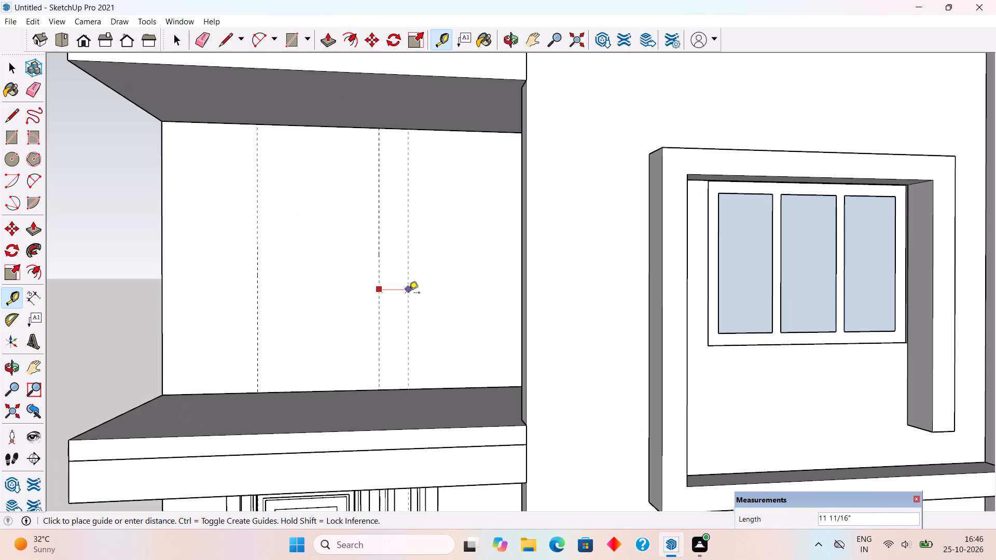
{"action": "type", "text": "1'"}
{"action": "key", "text": "Return"}
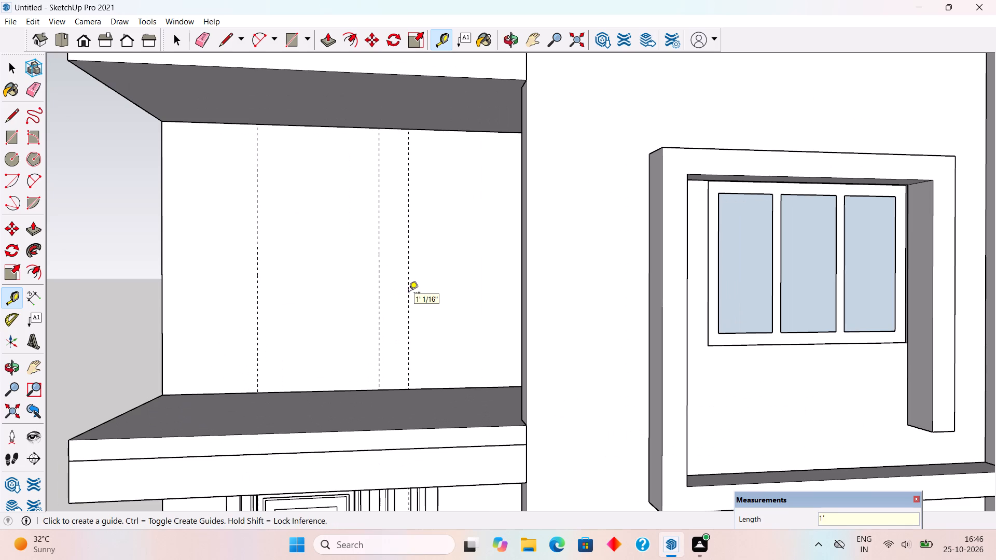
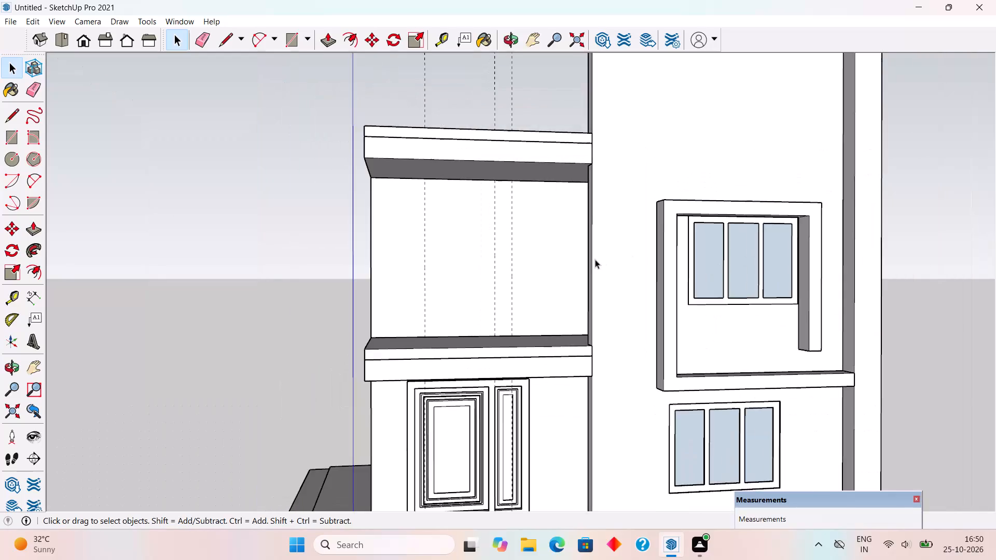
Place a horizontal guide 8' above the base of the left wing's upper-floor front wall.
{"action": "scroll", "coordinate": [429, 285], "scroll_direction": "up", "scroll_amount": 1}
{"action": "scroll", "coordinate": [490, 277], "scroll_direction": "up", "scroll_amount": 3}
{"action": "middle_click_drag", "start_coordinate": [504, 336], "coordinate": [479, 346]}
{"action": "scroll", "coordinate": [468, 339], "scroll_direction": "up", "scroll_amount": 4}
{"action": "key", "text": "t"}
{"action": "left_click", "coordinate": [483, 352]}
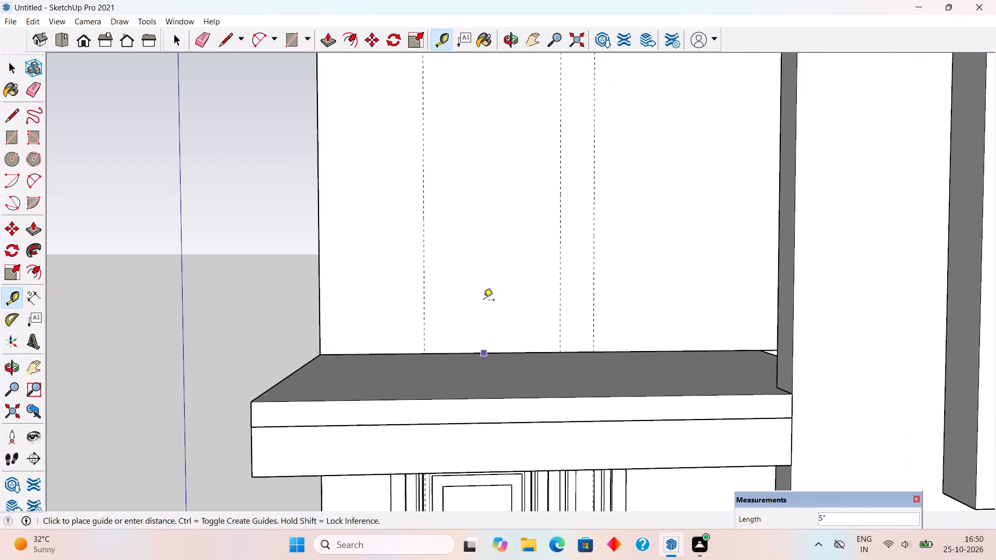
{"action": "type", "text": "8'"}
{"action": "key", "text": "Return"}
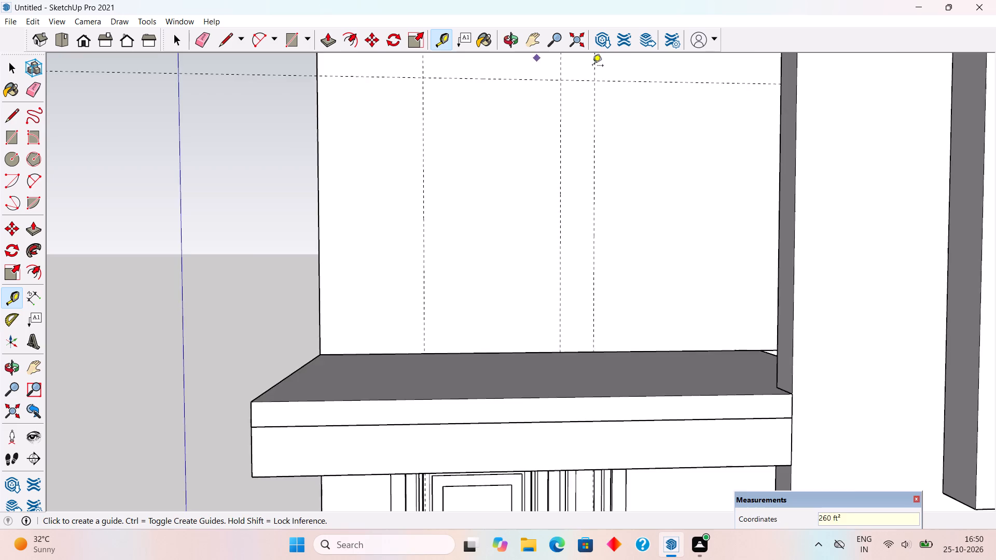
Open the left wing's wall group and draw a 5' by 8' rectangle between the two outermost vertical guides, down to the slab.
{"action": "scroll", "coordinate": [592, 66], "scroll_direction": "down", "scroll_amount": 6}
{"action": "scroll", "coordinate": [557, 137], "scroll_direction": "down", "scroll_amount": 4}
{"action": "middle_click_drag", "start_coordinate": [571, 162], "coordinate": [580, 155]}
{"action": "key", "text": "space"}
{"action": "triple_click", "coordinate": [509, 148]}
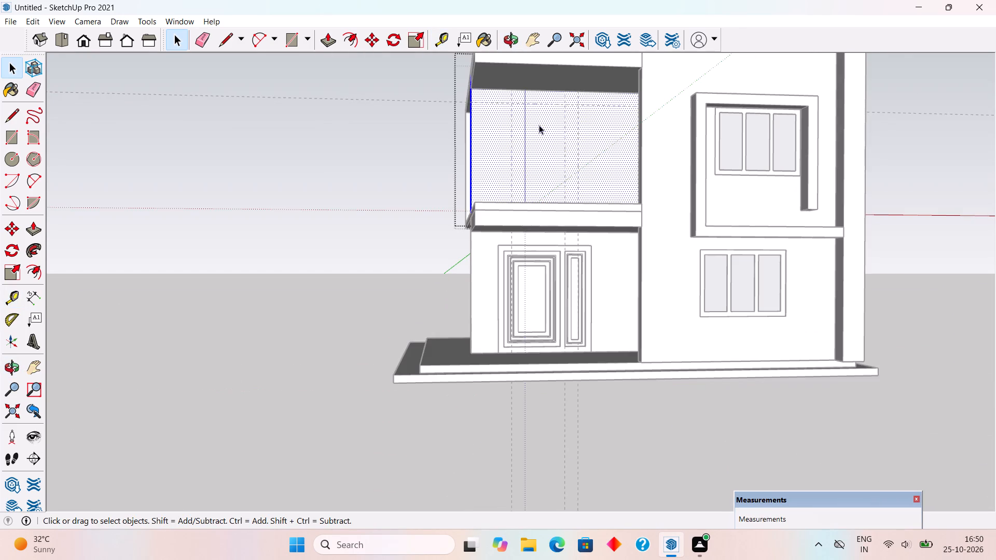
{"action": "scroll", "coordinate": [539, 124], "scroll_direction": "up", "scroll_amount": 8}
{"action": "middle_click_drag", "start_coordinate": [558, 172], "coordinate": [563, 212]}
{"action": "scroll", "coordinate": [563, 212], "scroll_direction": "down", "scroll_amount": 3}
{"action": "scroll", "coordinate": [633, 82], "scroll_direction": "up", "scroll_amount": 2}
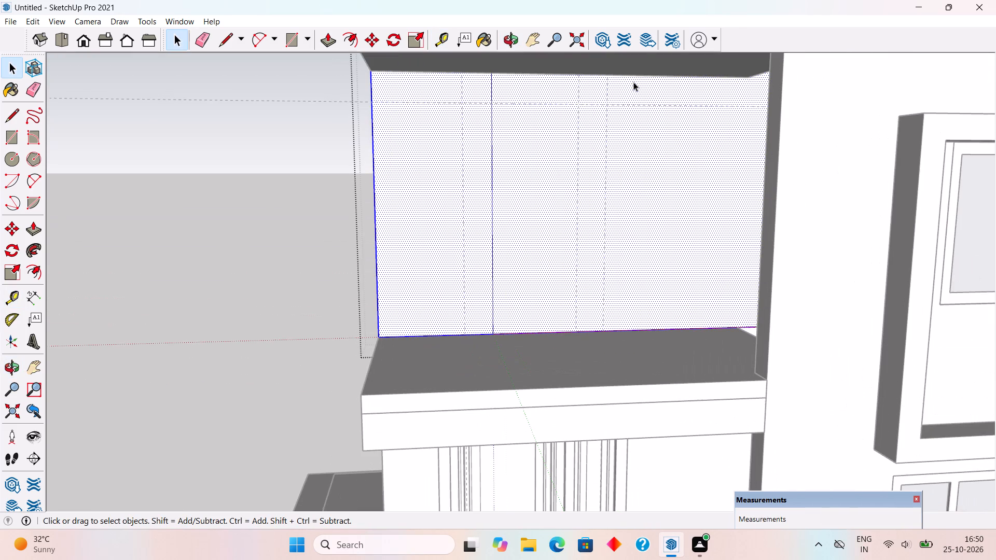
{"action": "key", "text": "r"}
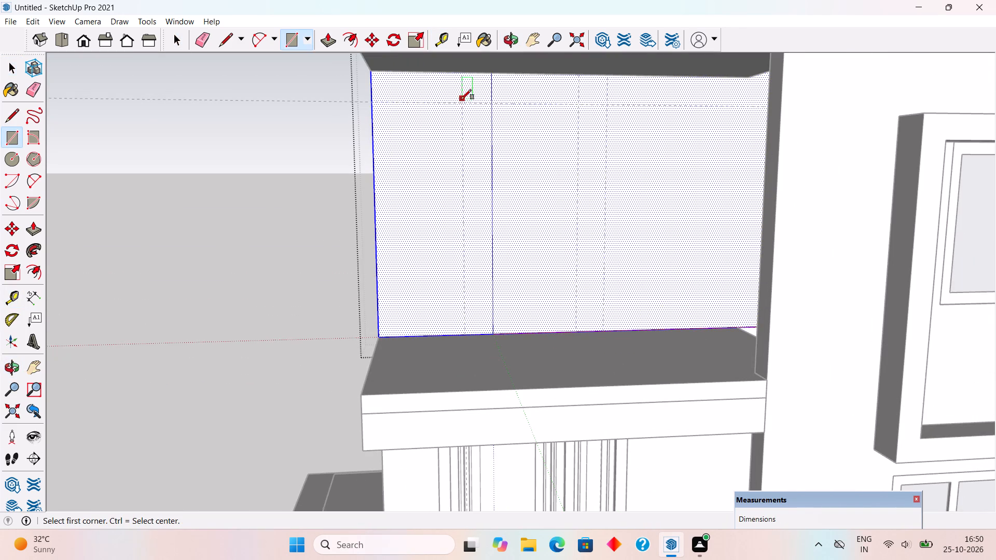
{"action": "left_click", "coordinate": [462, 103]}
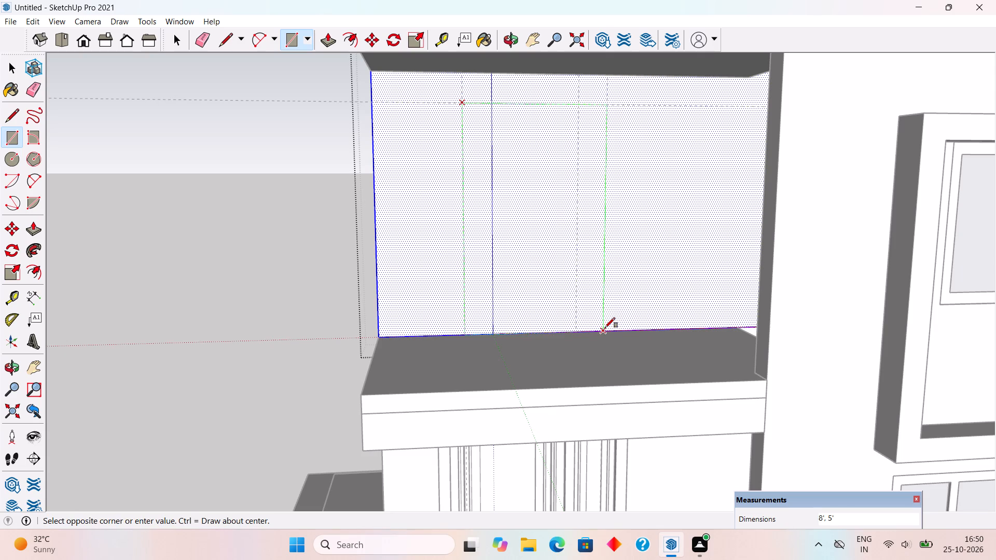
{"action": "left_click", "coordinate": [605, 328]}
Push the rectangle 9" through the wall to cut the door opening and close the wall group.
{"action": "key", "text": "p"}
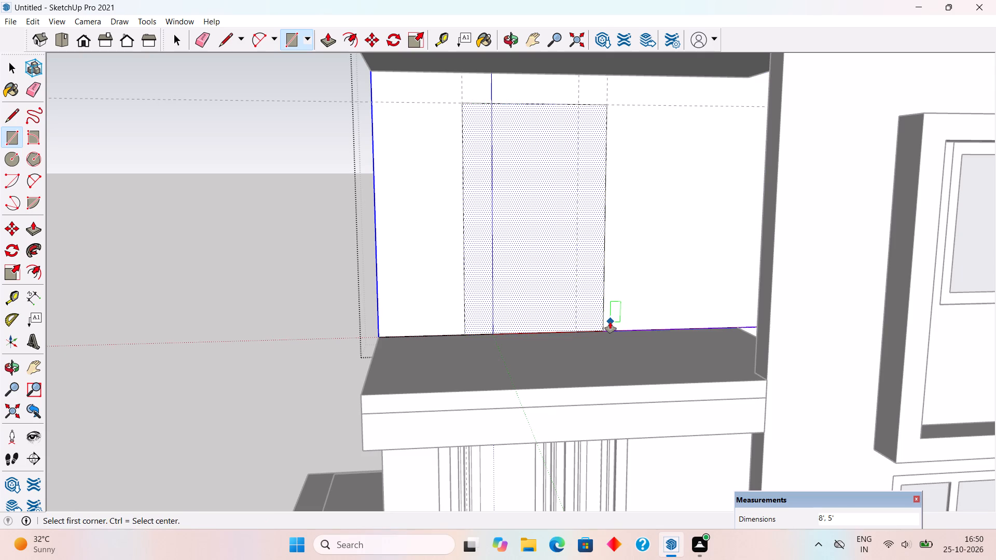
{"action": "left_click_drag", "start_coordinate": [563, 297], "coordinate": [524, 229]}
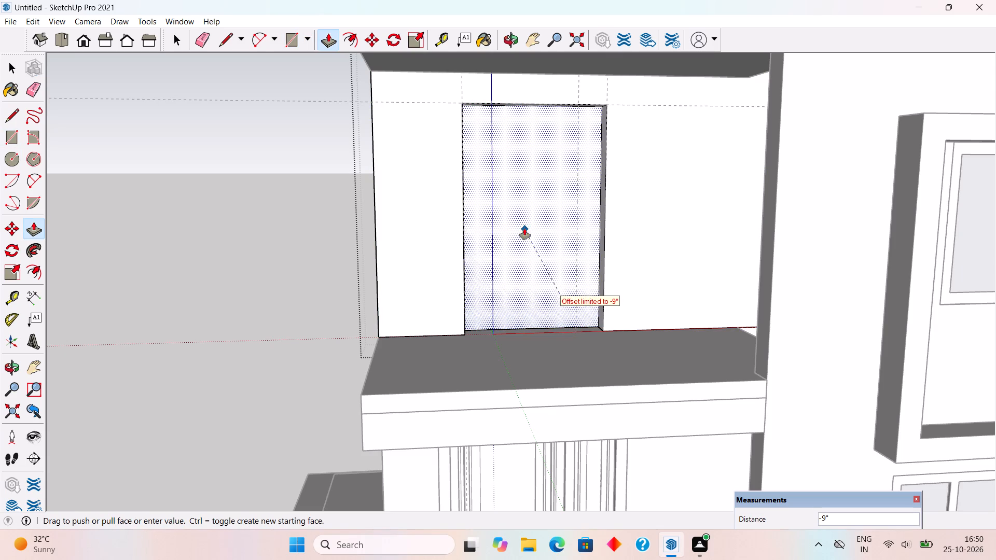
{"action": "left_click_drag", "start_coordinate": [524, 229], "coordinate": [524, 228]}
{"action": "key", "text": "space"}
{"action": "scroll", "coordinate": [524, 218], "scroll_direction": "down", "scroll_amount": 5}
{"action": "left_click", "coordinate": [368, 208]}
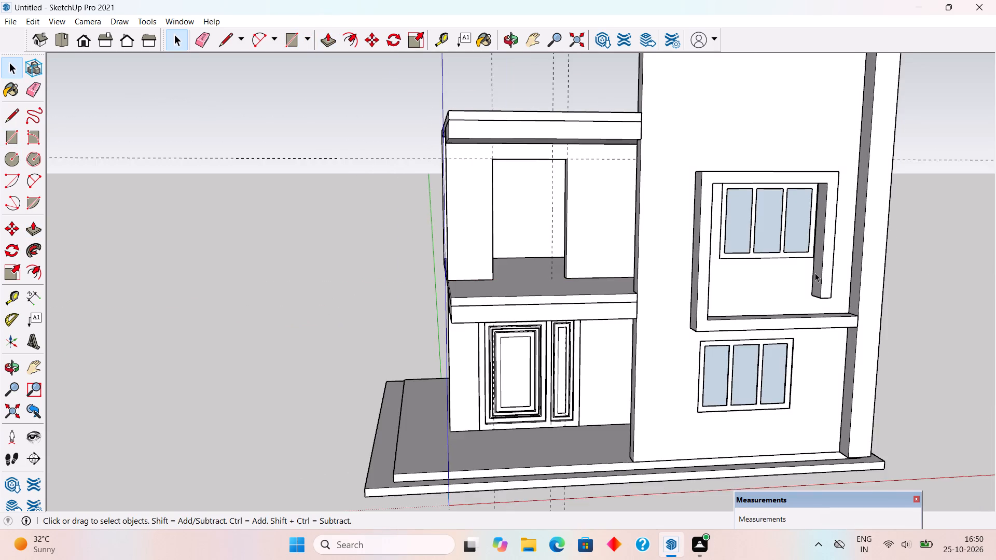
Draw a rectangle covering the new upper-floor opening, corner to corner on the wall's front face.
{"action": "scroll", "coordinate": [815, 273], "scroll_direction": "up", "scroll_amount": 2}
{"action": "scroll", "coordinate": [600, 291], "scroll_direction": "up", "scroll_amount": 3}
{"action": "middle_click_drag", "start_coordinate": [589, 203], "coordinate": [591, 159]}
{"action": "scroll", "coordinate": [588, 141], "scroll_direction": "up", "scroll_amount": 1}
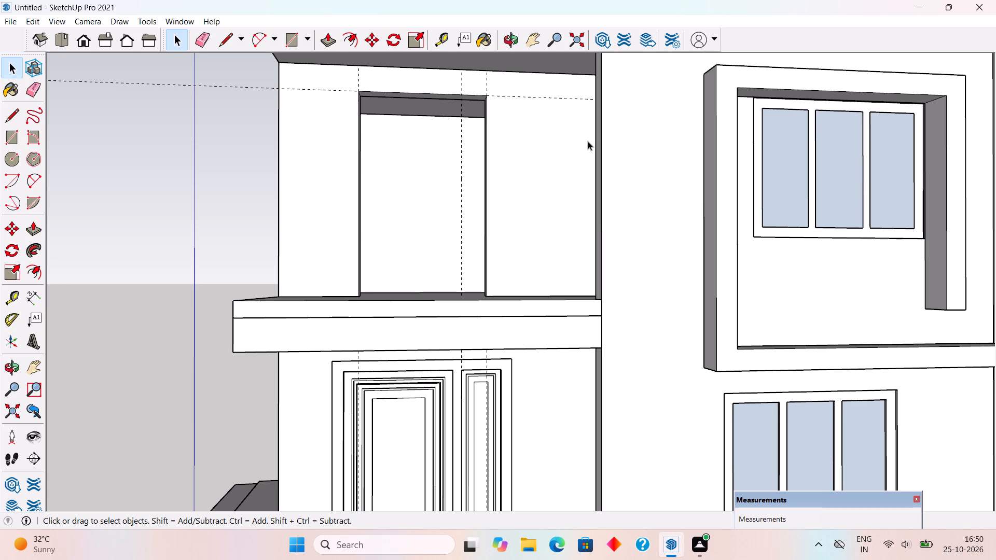
{"action": "middle_click_drag", "start_coordinate": [437, 149], "coordinate": [437, 206]}
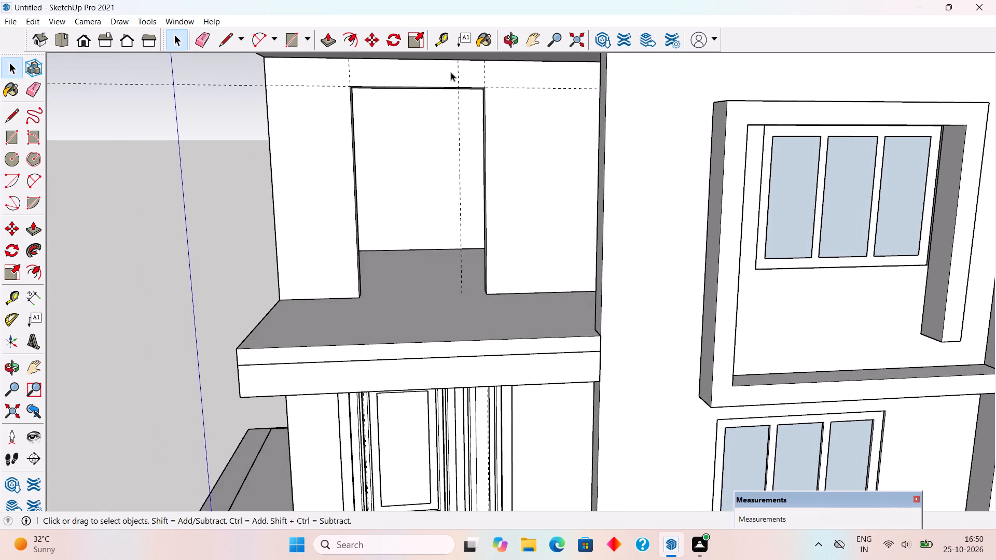
{"action": "scroll", "coordinate": [451, 72], "scroll_direction": "up", "scroll_amount": 6}
{"action": "scroll", "coordinate": [451, 72], "scroll_direction": "down", "scroll_amount": 1}
{"action": "key", "text": "r"}
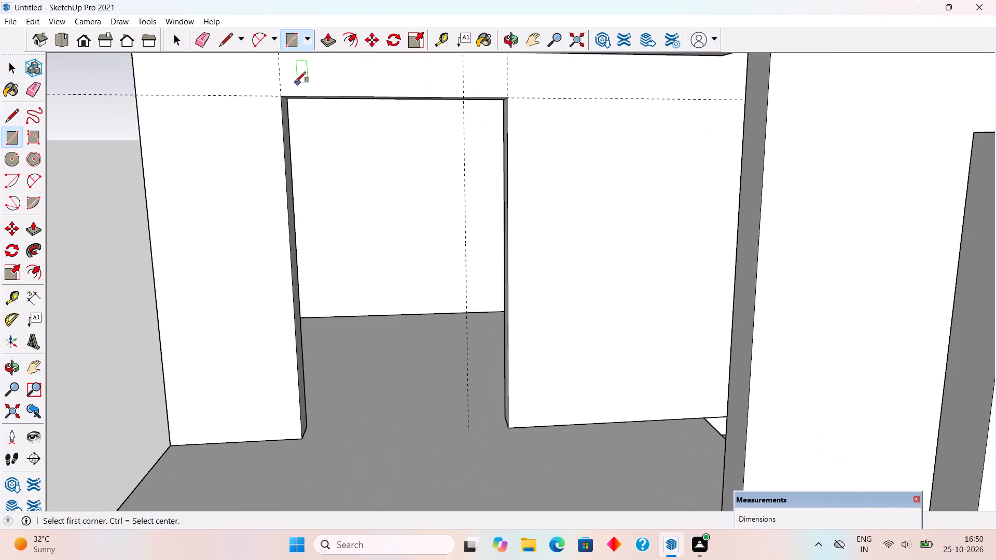
{"action": "left_click", "coordinate": [281, 96]}
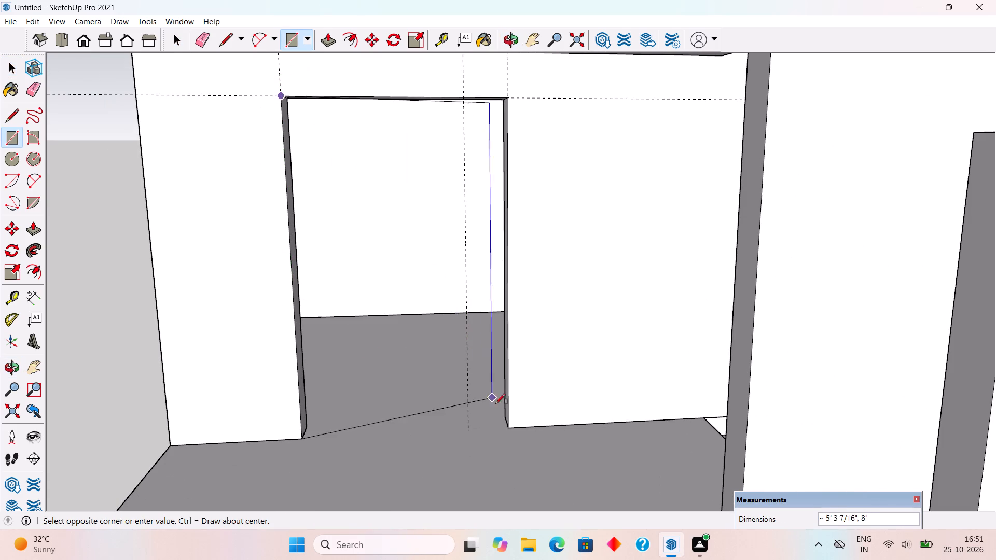
{"action": "left_click", "coordinate": [509, 430]}
Offset the rectangle's outline 4" inward and delete the inner face to leave a frame outline.
{"action": "key", "text": "f"}
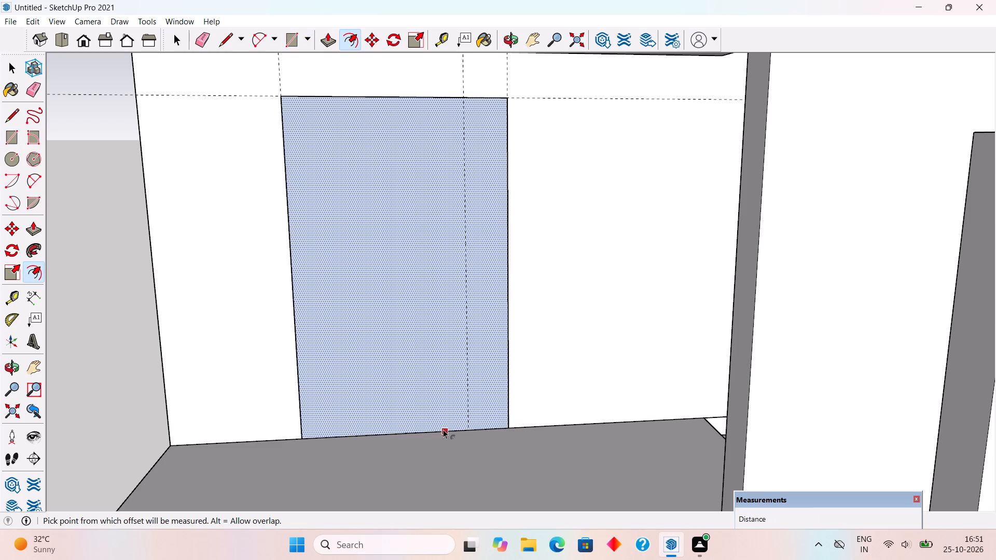
{"action": "left_click", "coordinate": [435, 422]}
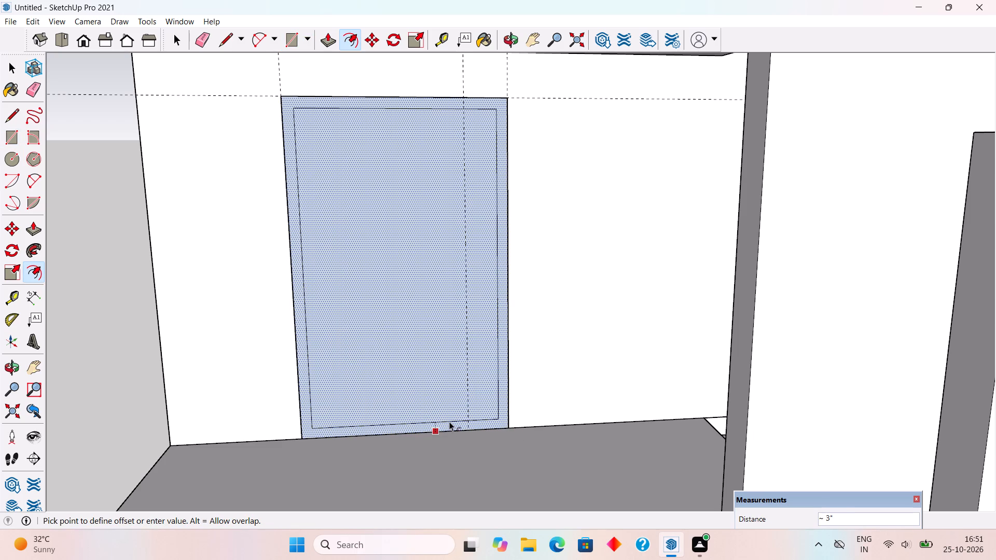
{"action": "type", "text": "4\""}
{"action": "key", "text": "Return"}
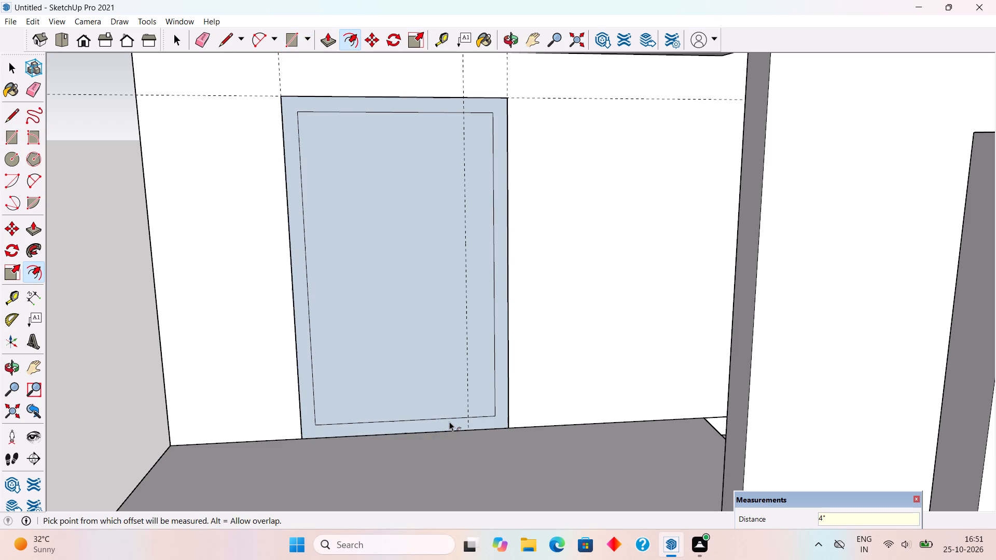
{"action": "key", "text": "space"}
{"action": "key", "text": "space"}
{"action": "key", "text": "space"}
{"action": "key", "text": "space"}
{"action": "key", "text": "space"}
{"action": "left_click", "coordinate": [410, 338]}
{"action": "key", "text": "Delete"}
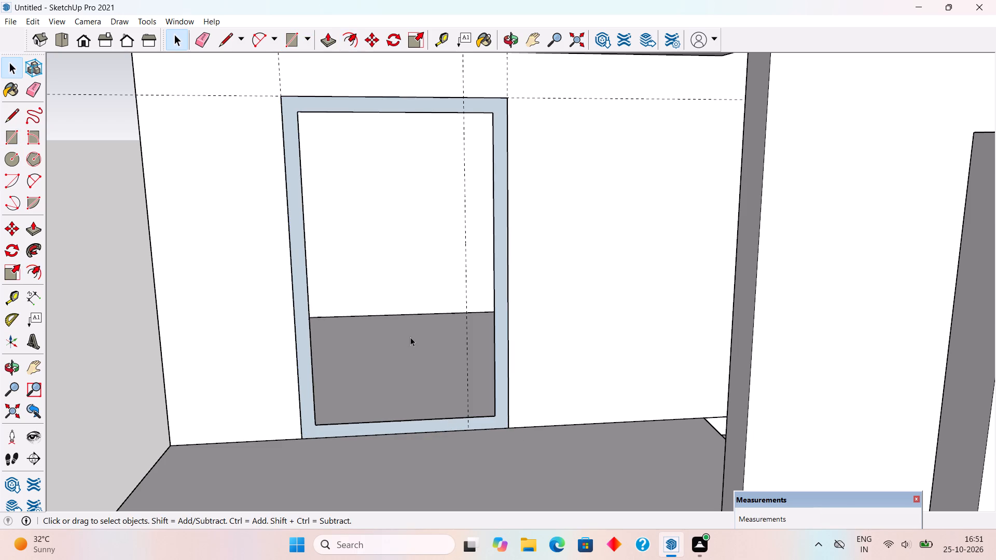
Pull the frame face out 4" and make the whole frame a group.
{"action": "key", "text": "p"}
{"action": "left_click", "coordinate": [504, 403]}
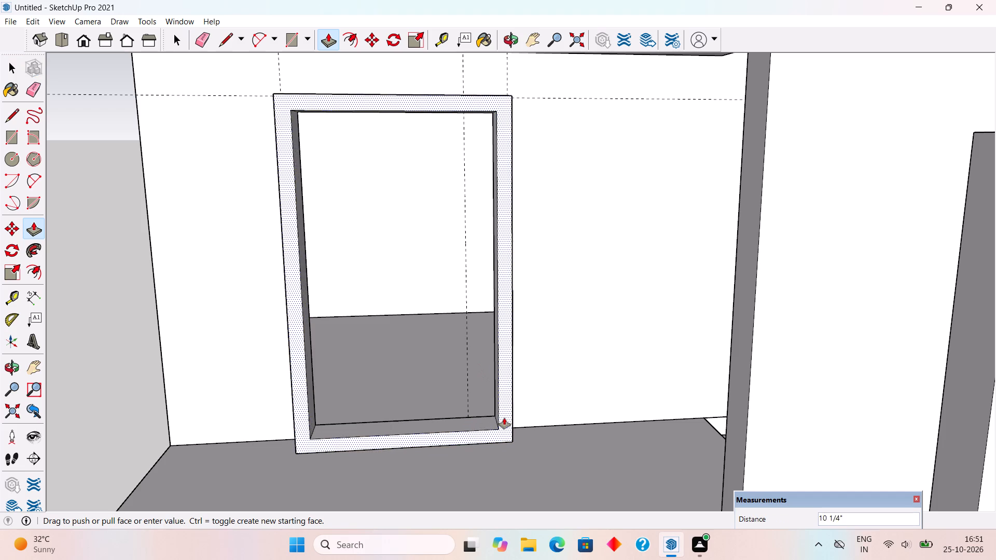
{"action": "type", "text": "4\""}
{"action": "key", "text": "Return"}
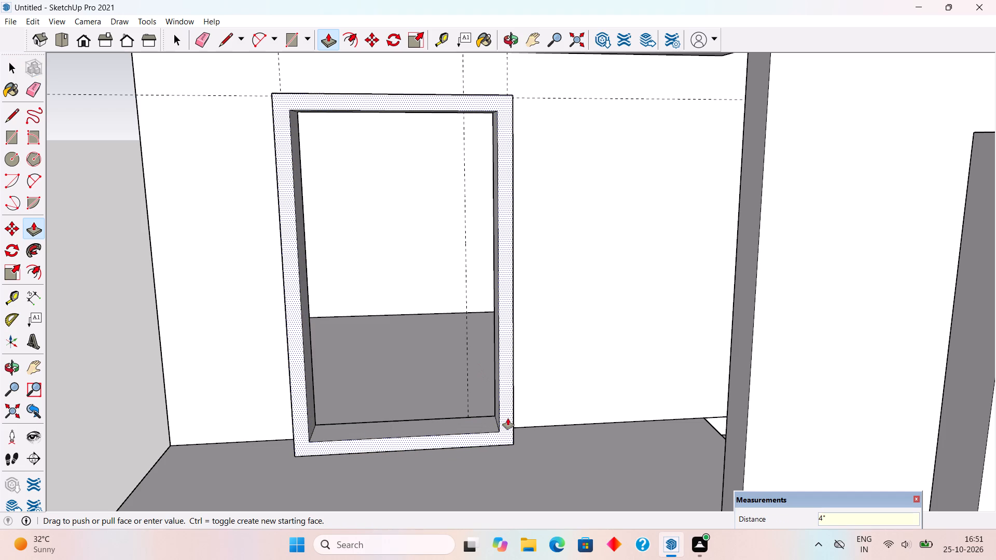
{"action": "key", "text": "space"}
{"action": "middle_click_drag", "start_coordinate": [496, 411], "coordinate": [680, 371]}
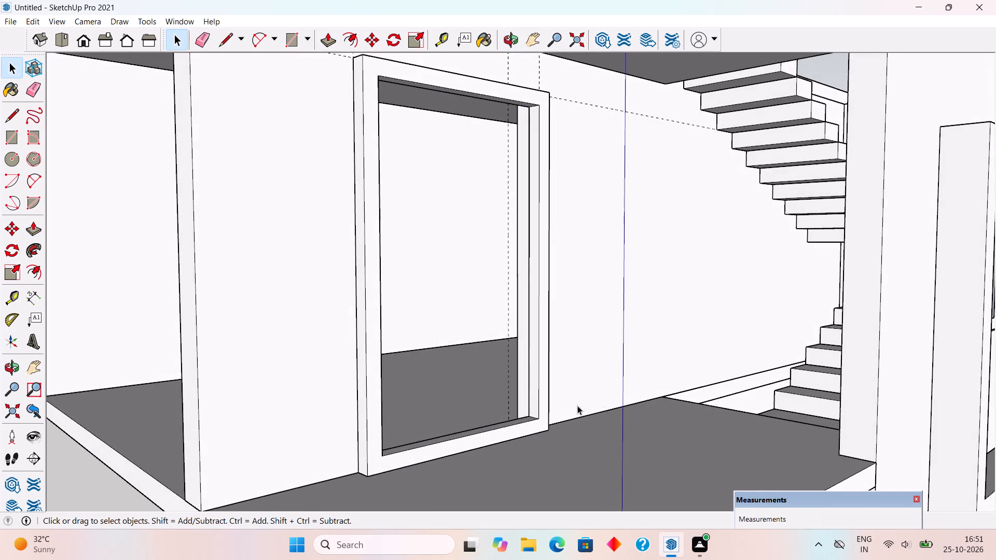
{"action": "scroll", "coordinate": [546, 419], "scroll_direction": "up", "scroll_amount": 5}
{"action": "triple_click", "coordinate": [545, 419]}
{"action": "right_click", "coordinate": [545, 419]}
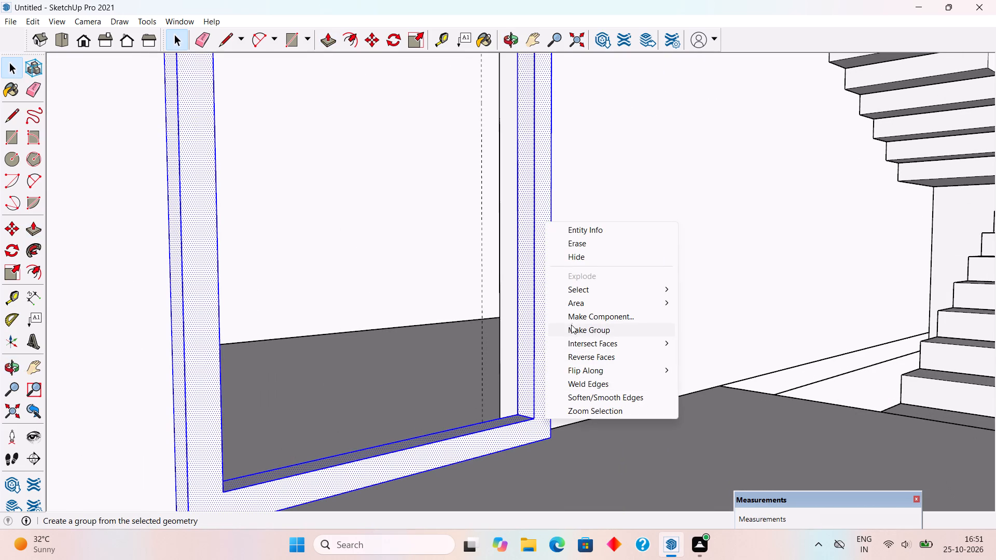
{"action": "left_click", "coordinate": [573, 332]}
Move the frame group back into the opening so its front face is flush with the wall, and deselect it.
{"action": "middle_click_drag", "start_coordinate": [535, 392], "coordinate": [556, 462]}
{"action": "scroll", "coordinate": [531, 258], "scroll_direction": "down", "scroll_amount": 4}
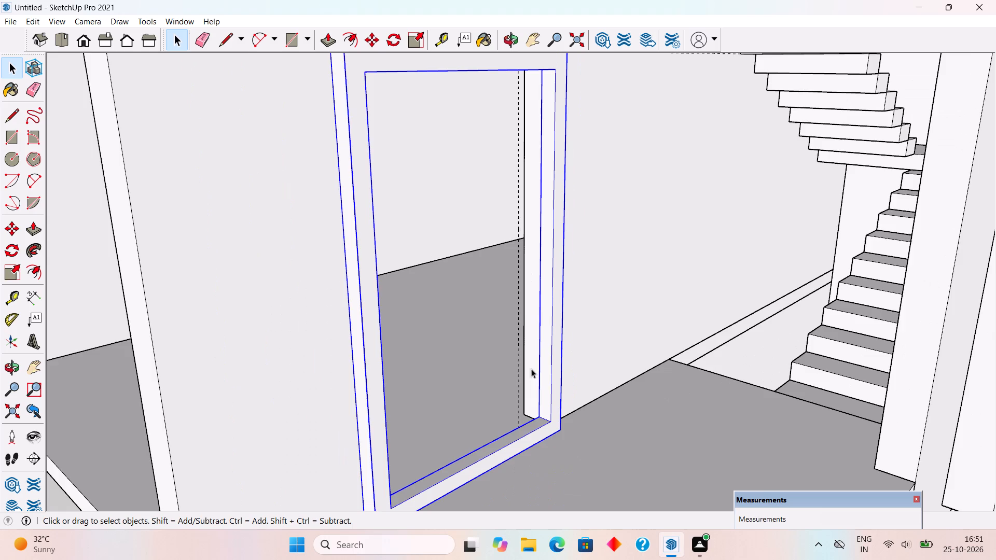
{"action": "scroll", "coordinate": [557, 488], "scroll_direction": "up", "scroll_amount": 10}
{"action": "scroll", "coordinate": [590, 360], "scroll_direction": "up", "scroll_amount": 3}
{"action": "key", "text": "m"}
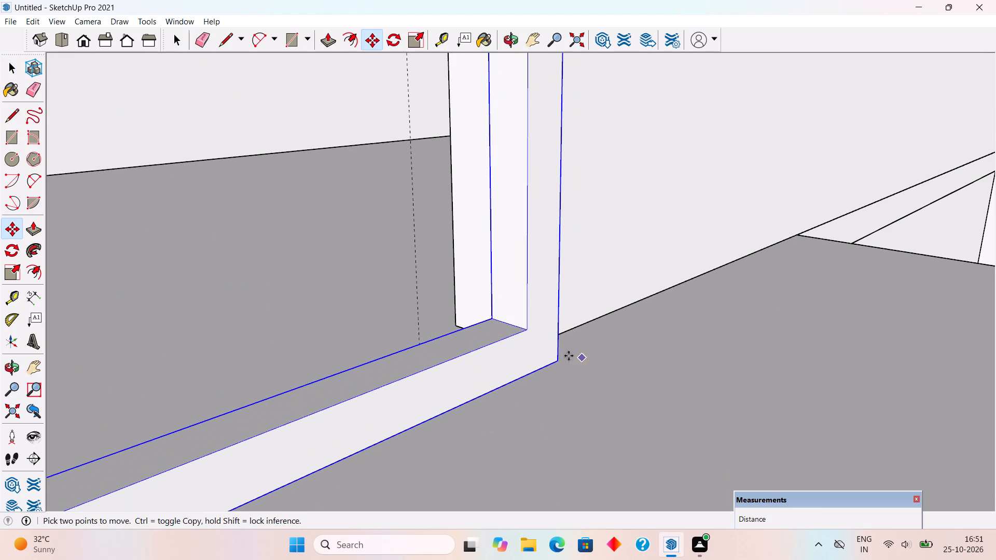
{"action": "left_click", "coordinate": [560, 367]}
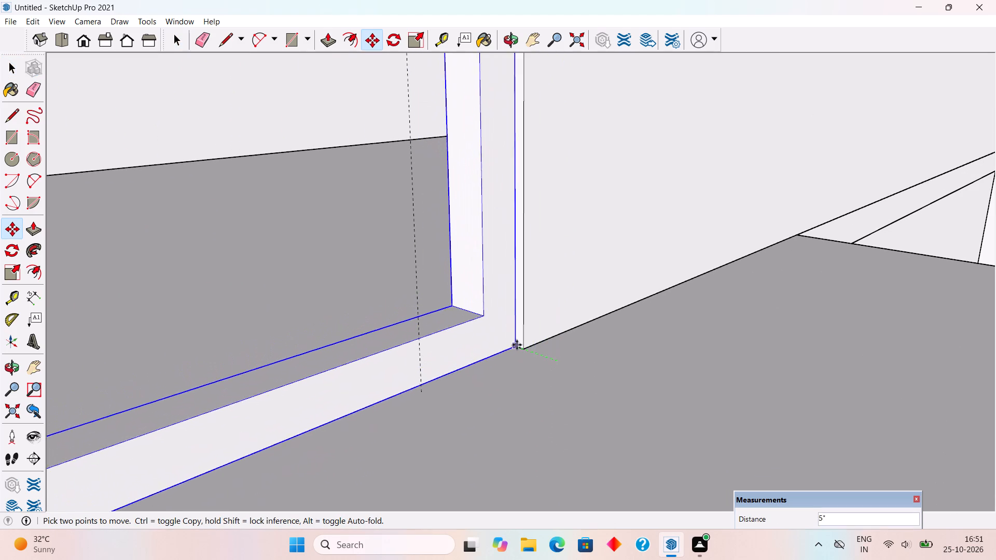
{"action": "left_click", "coordinate": [520, 346]}
{"action": "key", "text": "space"}
{"action": "scroll", "coordinate": [518, 341], "scroll_direction": "down", "scroll_amount": 4}
{"action": "scroll", "coordinate": [543, 303], "scroll_direction": "down", "scroll_amount": 3}
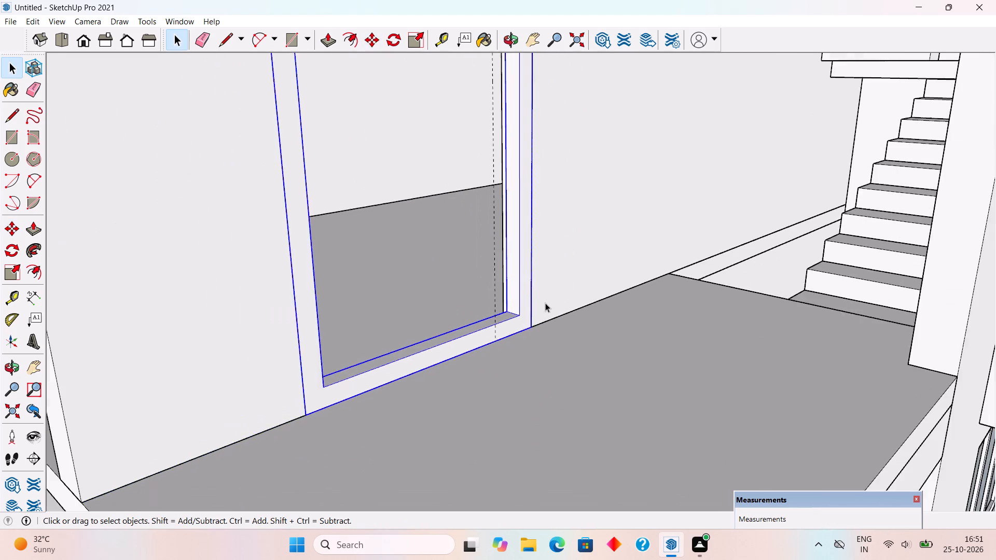
{"action": "scroll", "coordinate": [545, 303], "scroll_direction": "down", "scroll_amount": 12}
{"action": "middle_click_drag", "start_coordinate": [548, 301], "coordinate": [428, 329]}
{"action": "left_click", "coordinate": [73, 258]}
Examine the framed upper-floor opening from the front, above and below.
{"action": "middle_click_drag", "start_coordinate": [593, 272], "coordinate": [474, 133]}
{"action": "scroll", "coordinate": [468, 119], "scroll_direction": "up", "scroll_amount": 8}
{"action": "scroll", "coordinate": [478, 142], "scroll_direction": "down", "scroll_amount": 8}
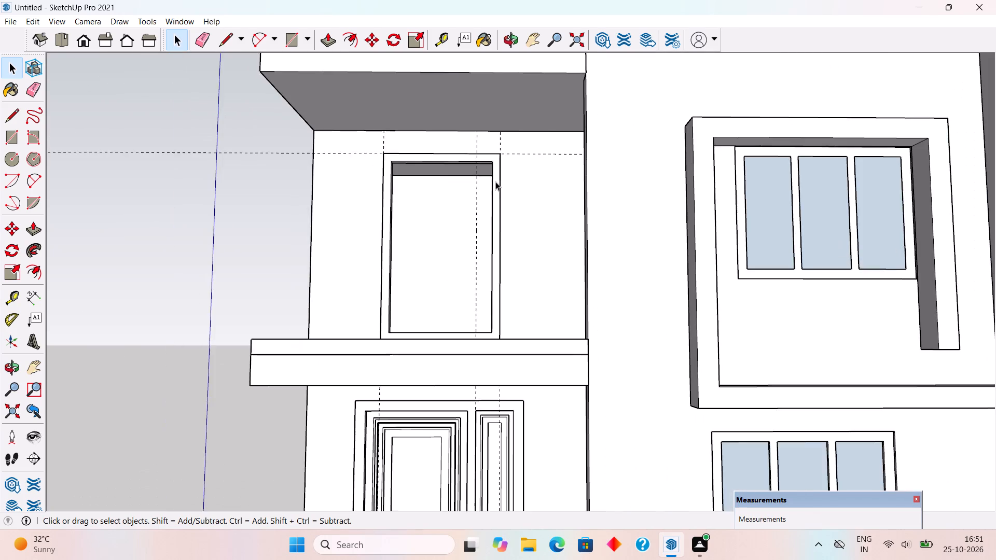
{"action": "scroll", "coordinate": [497, 191], "scroll_direction": "down", "scroll_amount": 3}
{"action": "scroll", "coordinate": [475, 161], "scroll_direction": "up", "scroll_amount": 4}
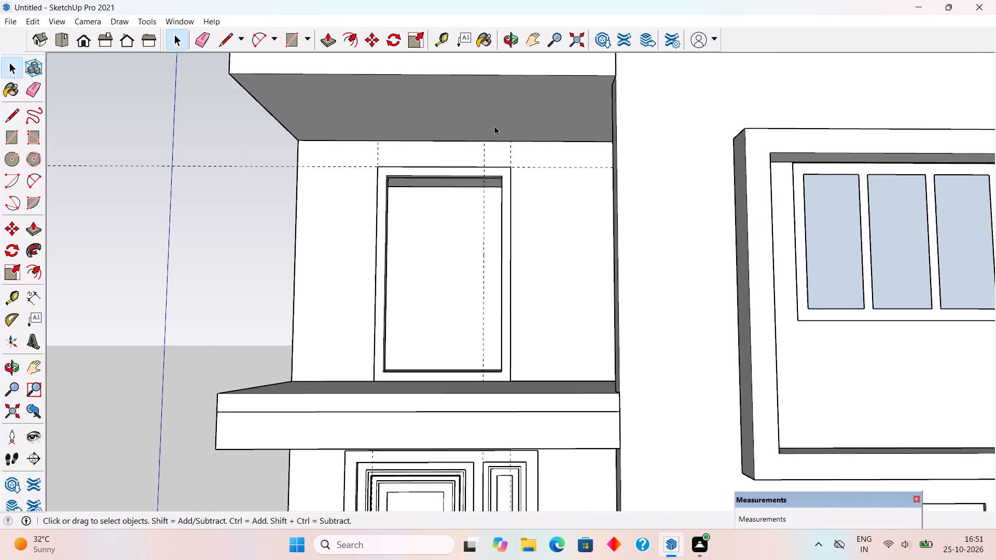
{"action": "scroll", "coordinate": [495, 126], "scroll_direction": "up", "scroll_amount": 4}
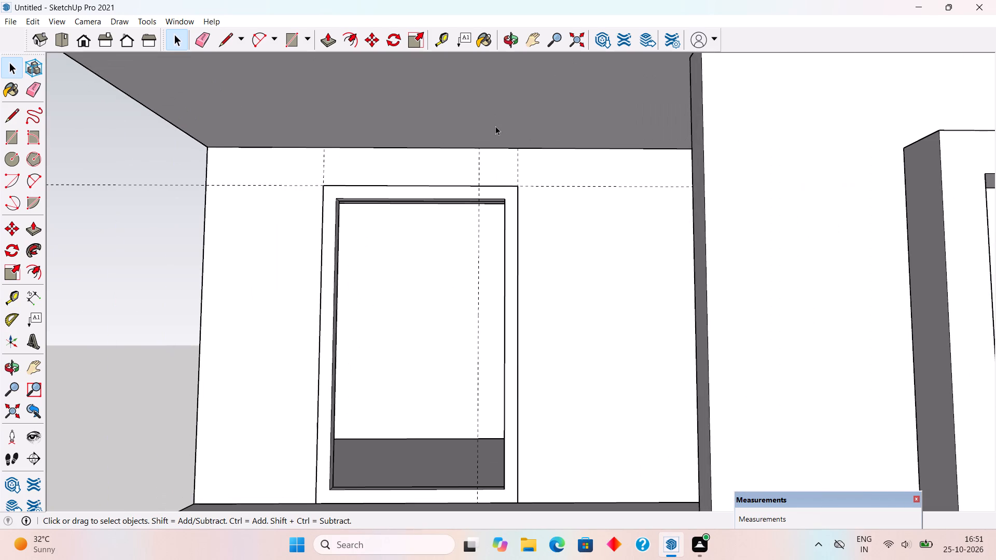
{"action": "middle_click_drag", "start_coordinate": [482, 134], "coordinate": [485, 146]}
{"action": "scroll", "coordinate": [485, 147], "scroll_direction": "up", "scroll_amount": 1}
{"action": "scroll", "coordinate": [491, 210], "scroll_direction": "down", "scroll_amount": 4}
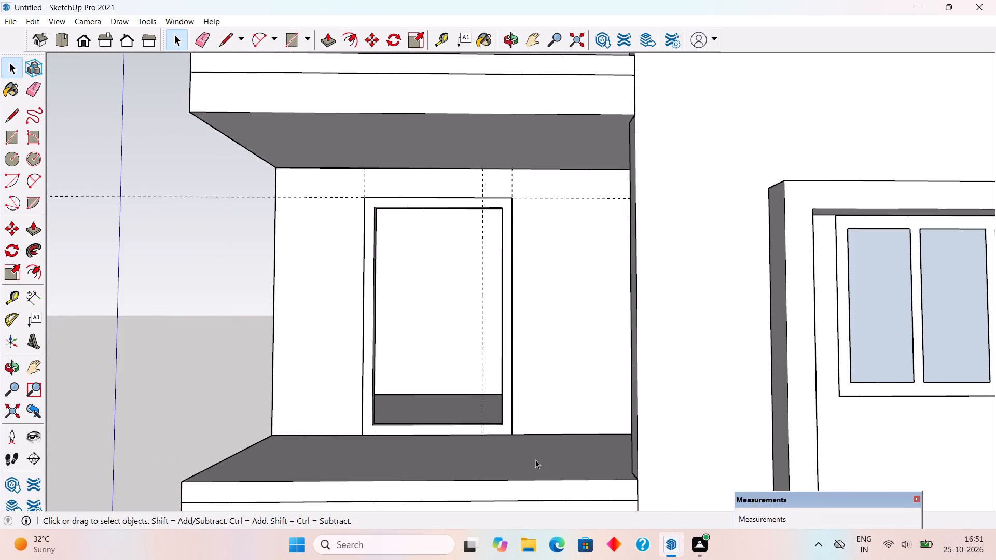
{"action": "scroll", "coordinate": [536, 460], "scroll_direction": "up", "scroll_amount": 6}
{"action": "scroll", "coordinate": [524, 427], "scroll_direction": "down", "scroll_amount": 3}
{"action": "middle_click_drag", "start_coordinate": [537, 365], "coordinate": [560, 404]}
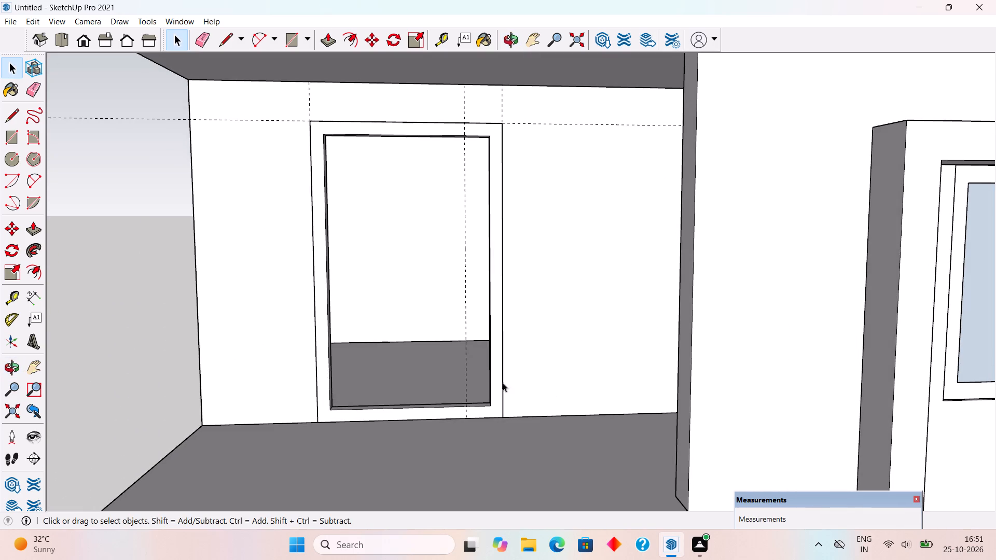
Draw a rectangle about 4'4" by 7'4" filling the inside of the door frame, corner to corner.
{"action": "scroll", "coordinate": [364, 116], "scroll_direction": "up", "scroll_amount": 2}
{"action": "key", "text": "r"}
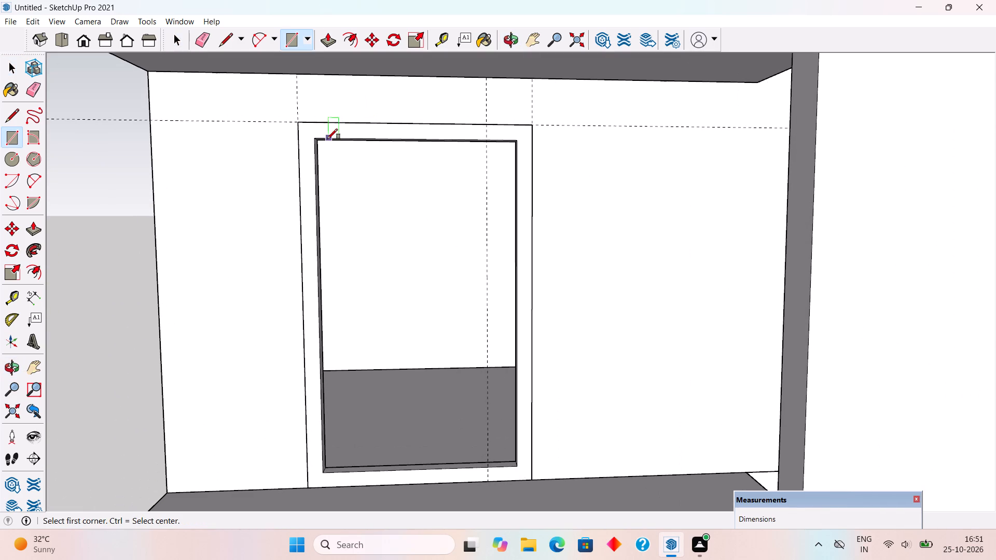
{"action": "scroll", "coordinate": [309, 145], "scroll_direction": "up", "scroll_amount": 5}
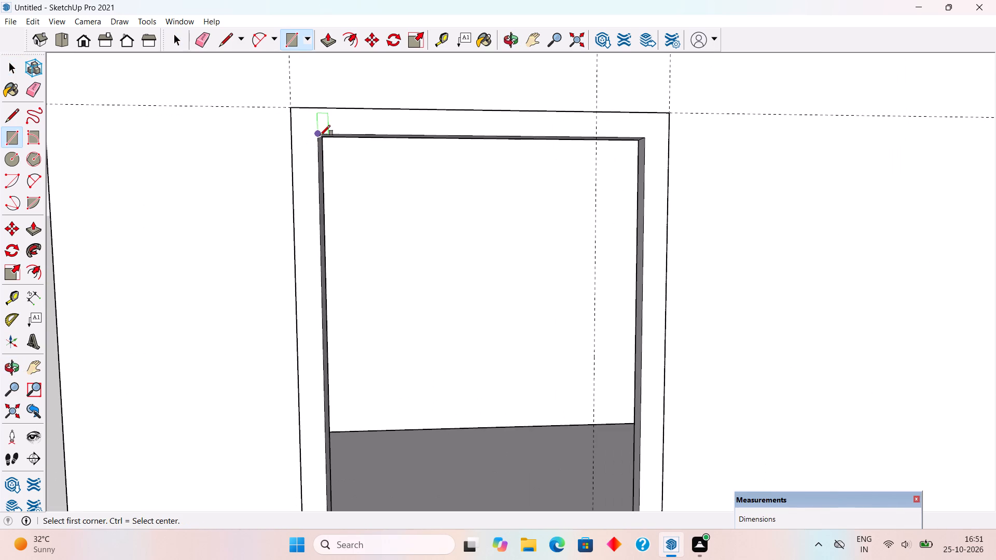
{"action": "left_click", "coordinate": [320, 135]}
{"action": "scroll", "coordinate": [392, 166], "scroll_direction": "down", "scroll_amount": 4}
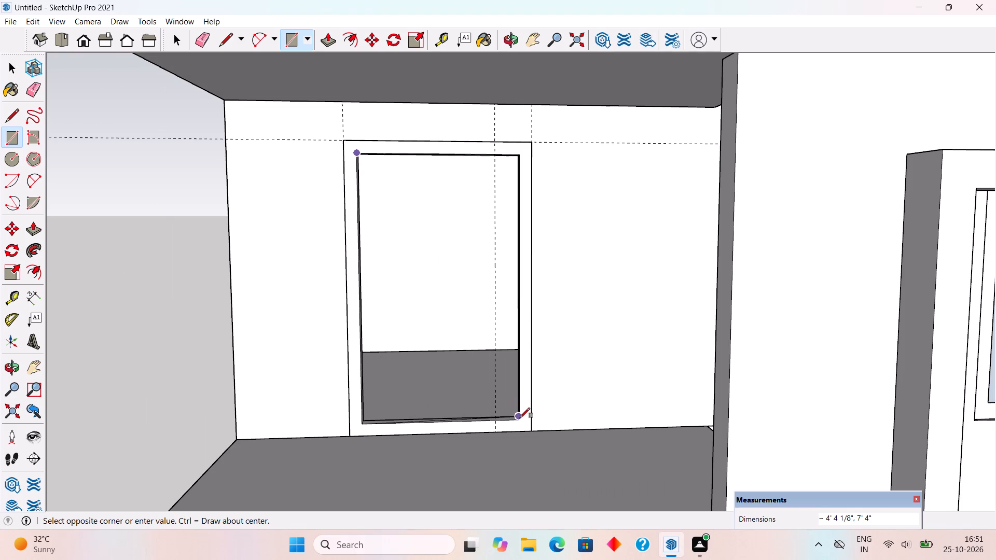
{"action": "left_click", "coordinate": [520, 418]}
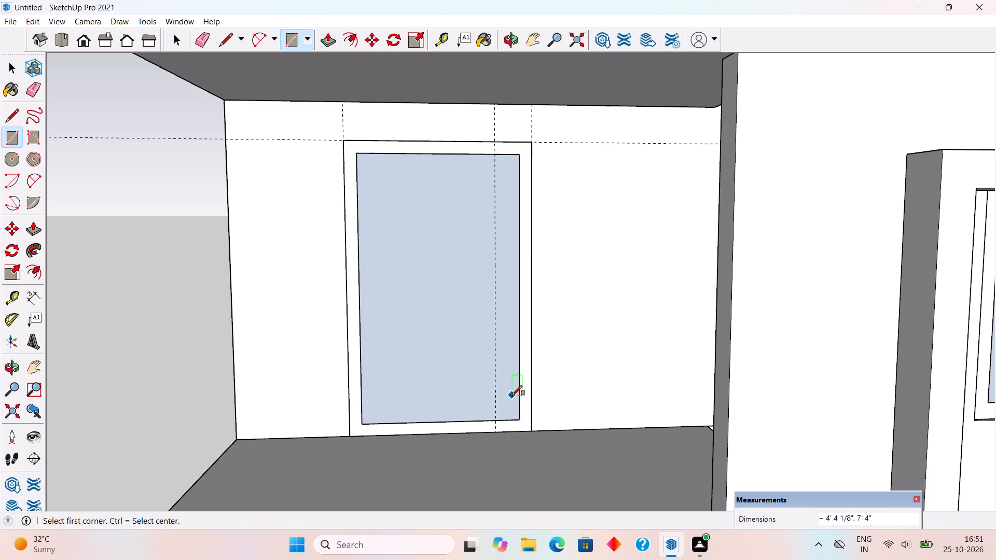
{"action": "key", "text": "space"}
Place a vertical guide at the door panel's centre and draw a 7'4" line along it, splitting the panel into two leaves.
{"action": "key", "text": "t"}
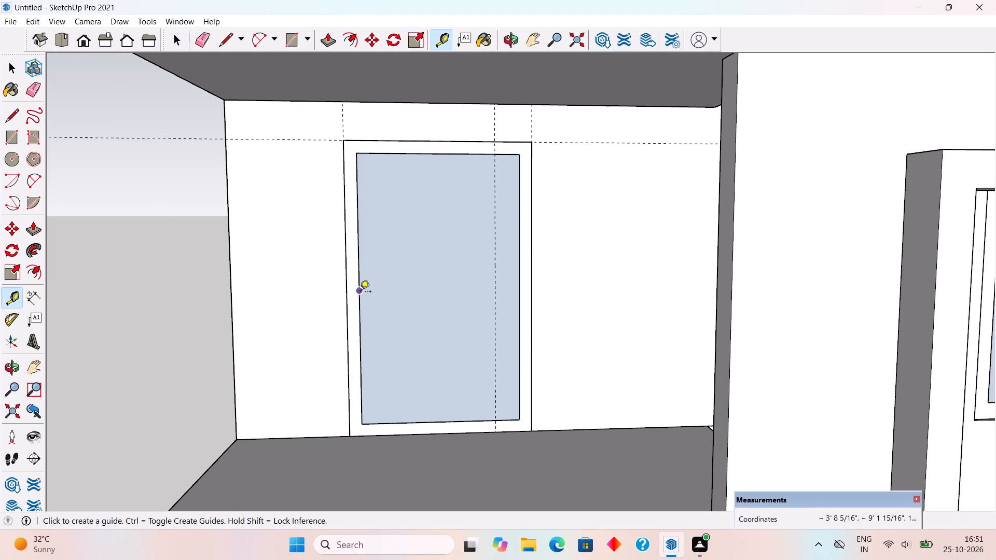
{"action": "left_click", "coordinate": [360, 292]}
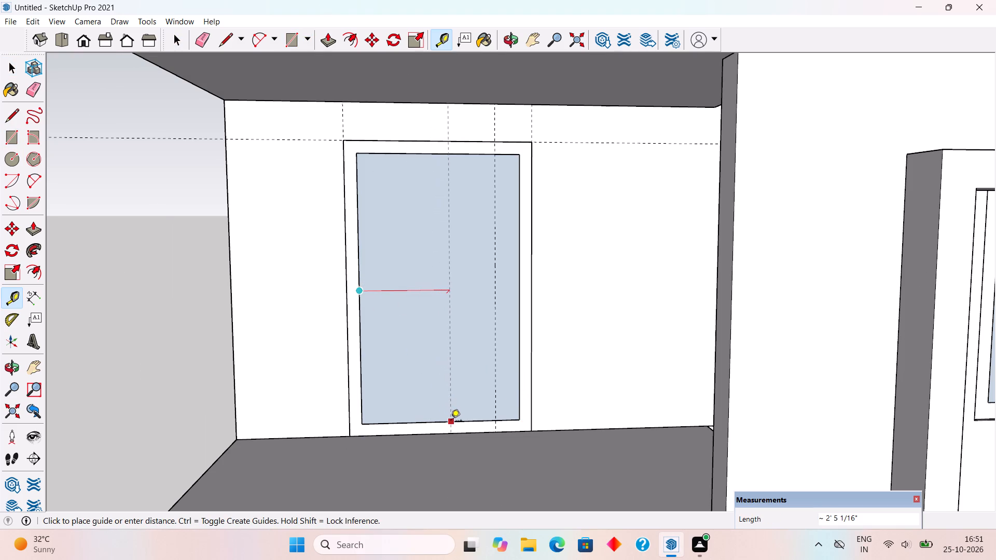
{"action": "left_click", "coordinate": [446, 424]}
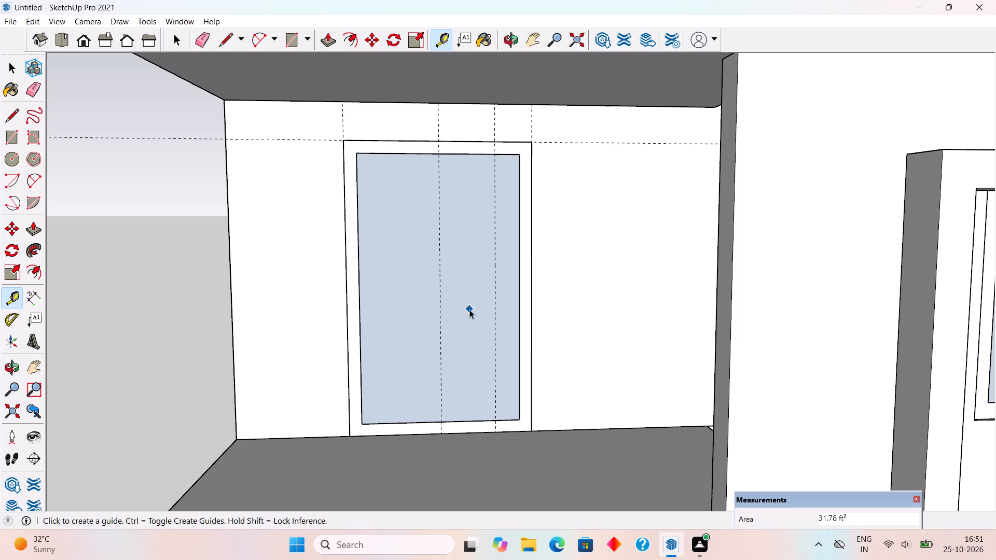
{"action": "key", "text": "space"}
{"action": "middle_click_drag", "start_coordinate": [441, 355], "coordinate": [458, 356]}
{"action": "key", "text": "l"}
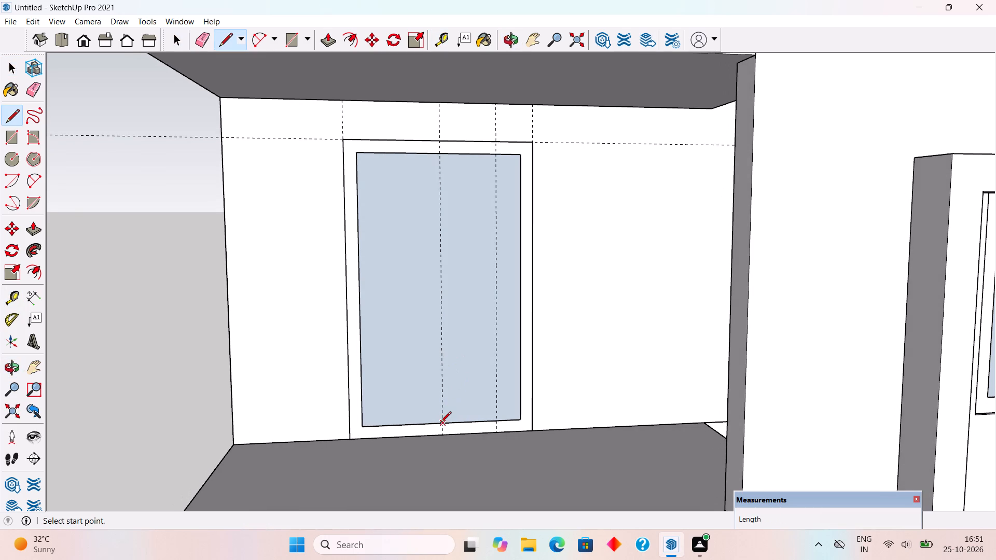
{"action": "left_click", "coordinate": [440, 423]}
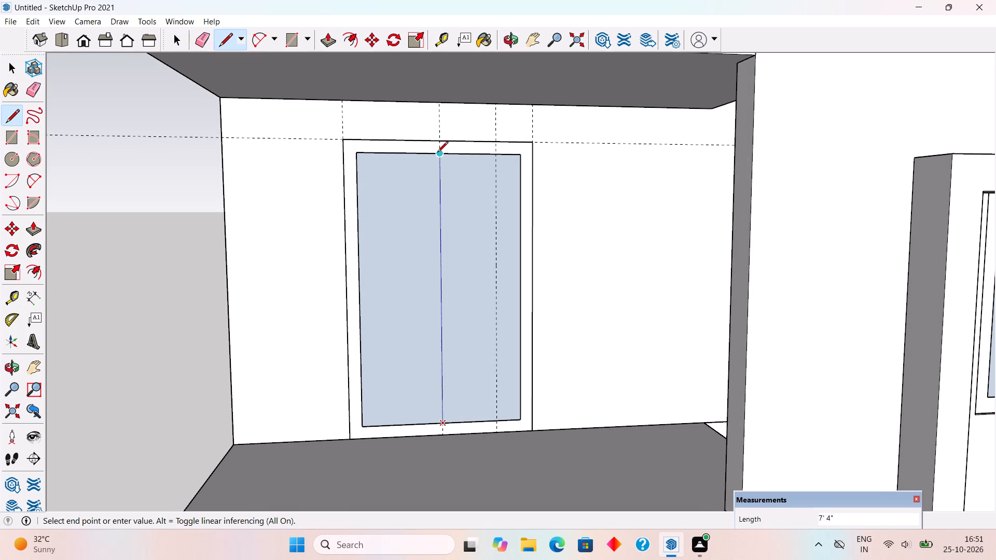
{"action": "left_click", "coordinate": [437, 153]}
{"action": "key", "text": "space"}
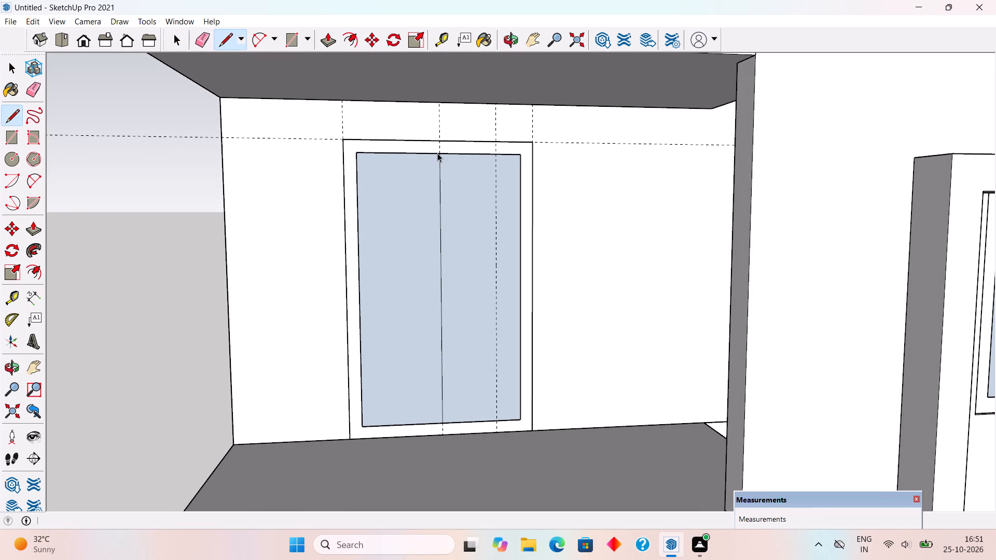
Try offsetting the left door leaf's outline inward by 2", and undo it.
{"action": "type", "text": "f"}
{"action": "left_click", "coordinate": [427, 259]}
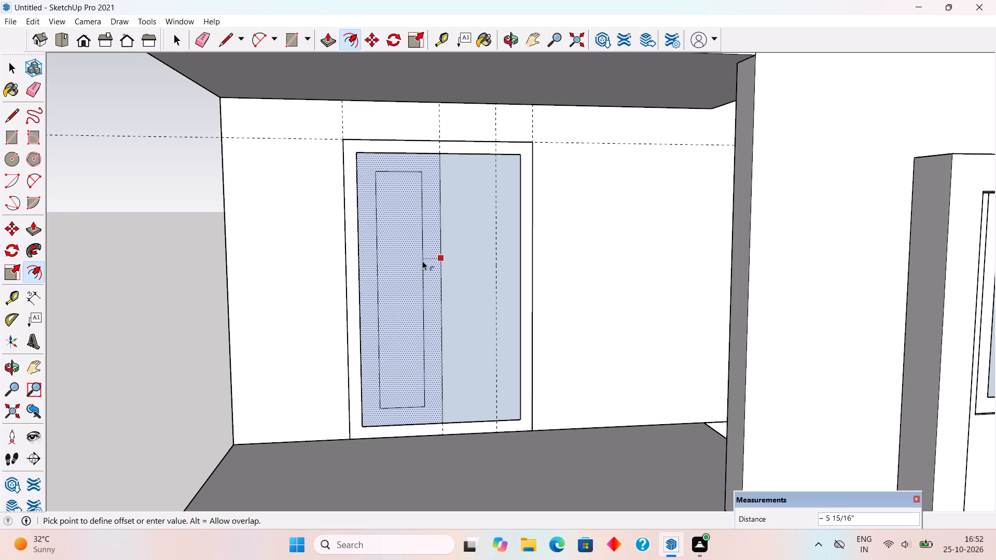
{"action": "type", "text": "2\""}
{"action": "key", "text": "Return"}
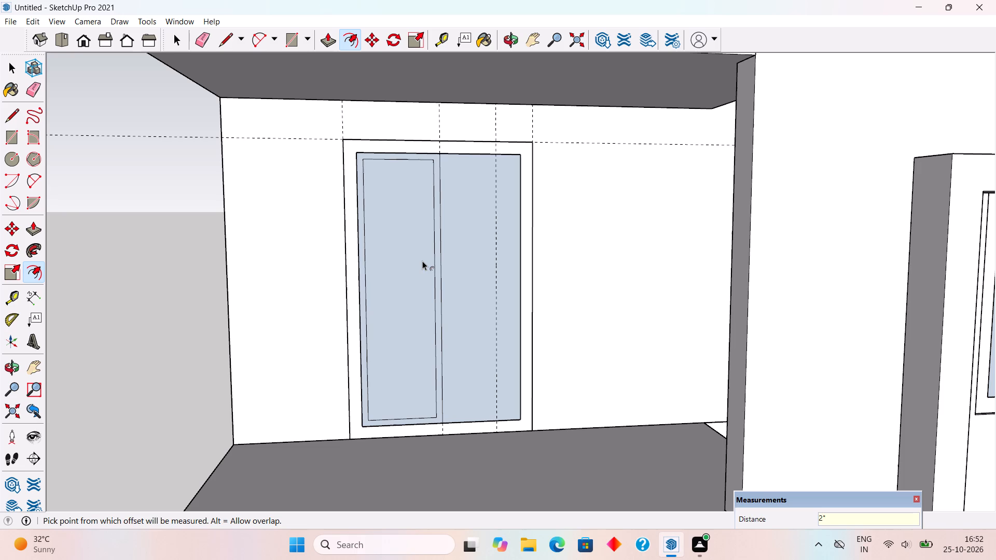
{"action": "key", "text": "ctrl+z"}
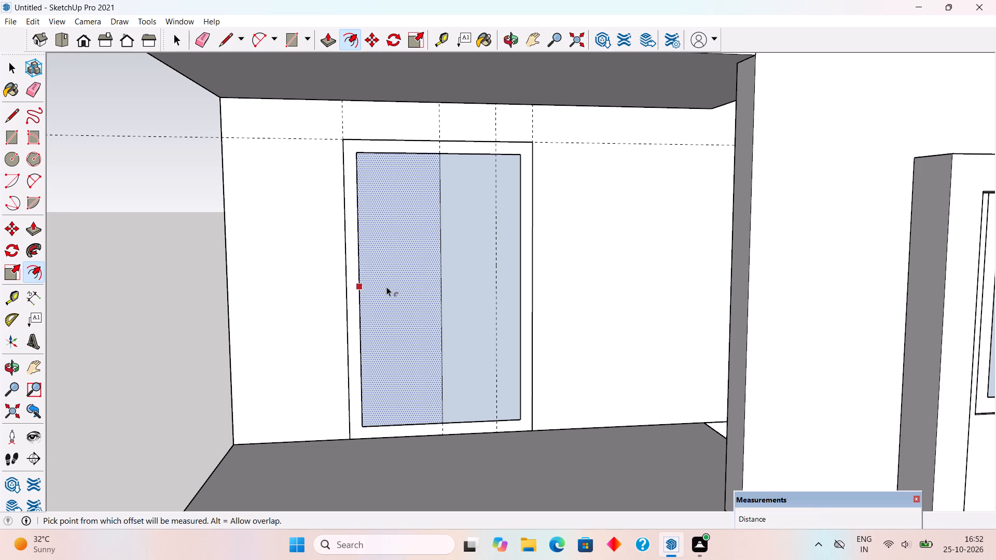
Offset the left leaf's outline 6" inward and add a second outline 1" outside the new one.
{"action": "left_click", "coordinate": [386, 287]}
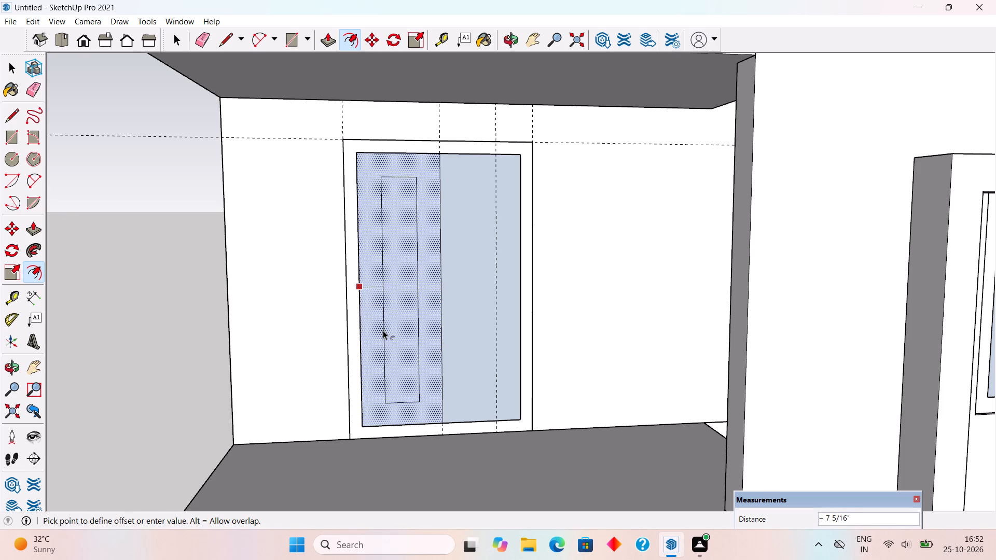
{"action": "type", "text": "6\""}
{"action": "key", "text": "Return"}
{"action": "scroll", "coordinate": [382, 330], "scroll_direction": "up", "scroll_amount": 5}
{"action": "left_click", "coordinate": [380, 330]}
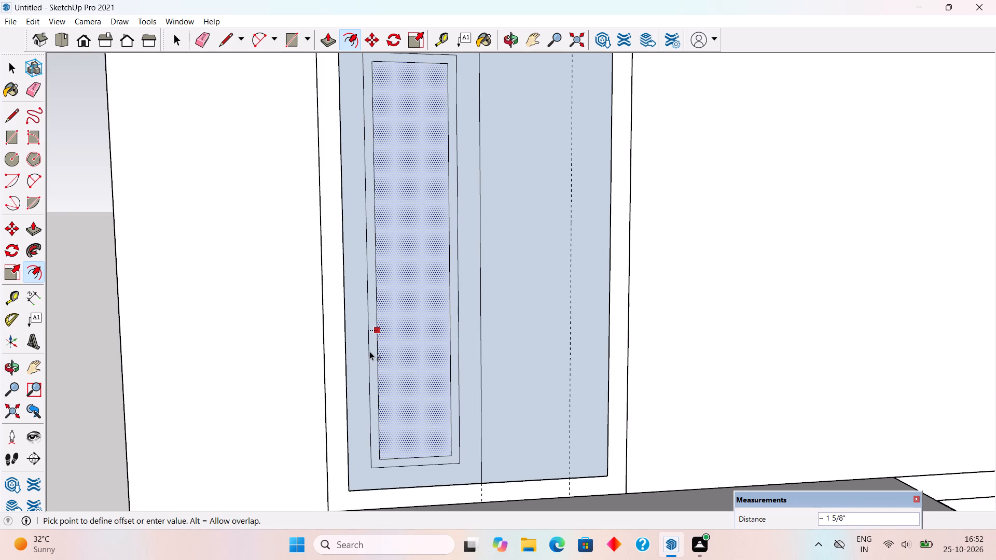
{"action": "type", "text": "1\""}
{"action": "key", "text": "Return"}
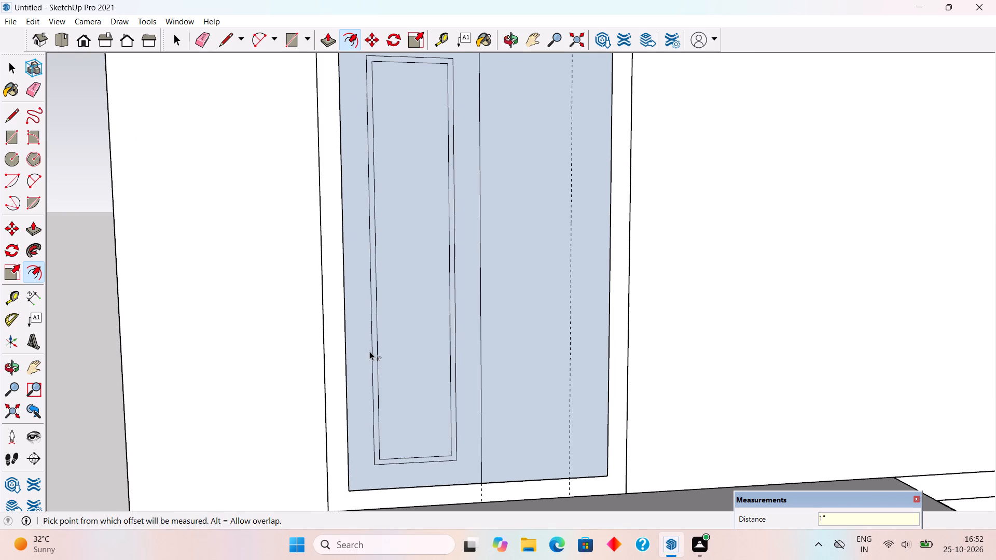
Offset the left leaf's inner outline a further 4" inward to form its narrow centre panel.
{"action": "left_click", "coordinate": [401, 392]}
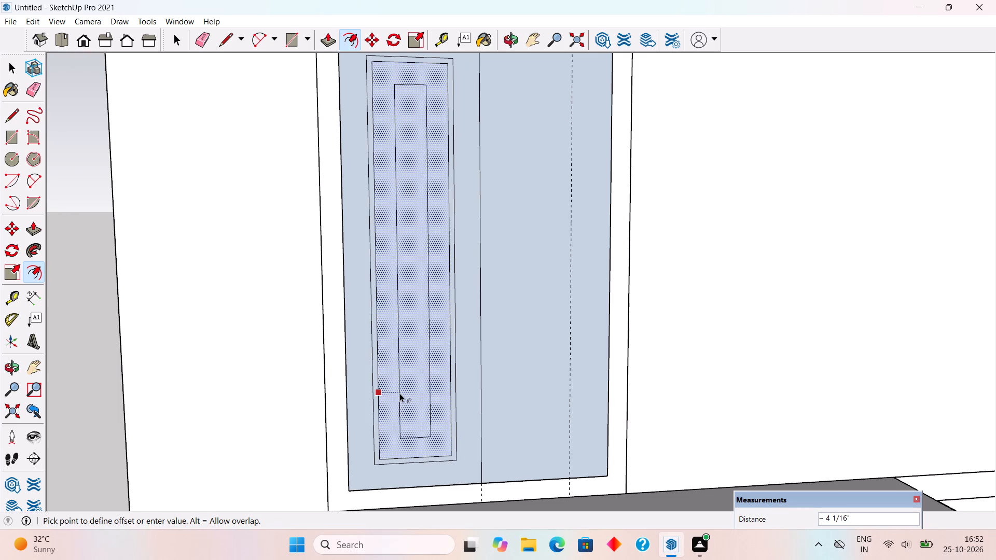
{"action": "type", "text": "4\""}
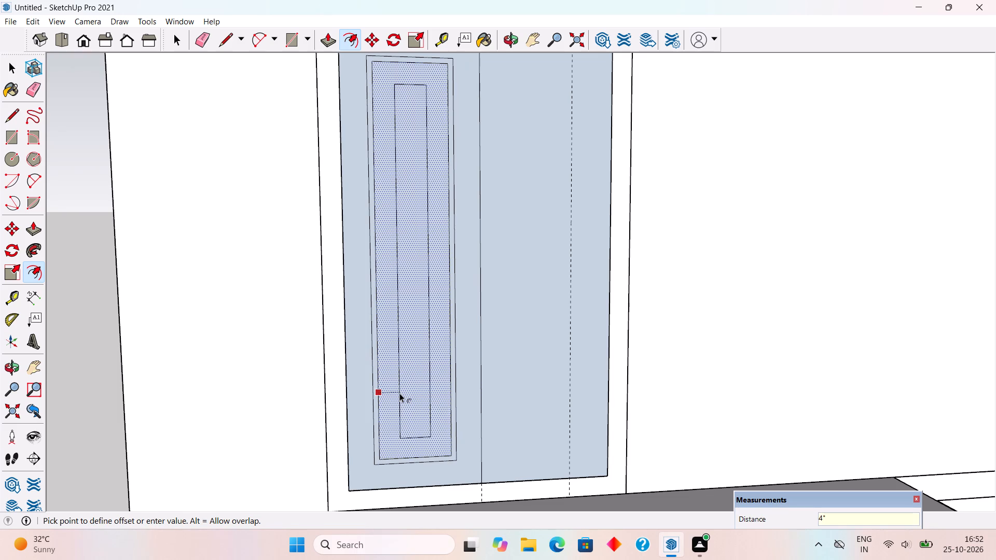
{"action": "key", "text": "Return"}
{"action": "key", "text": "space"}
{"action": "scroll", "coordinate": [411, 389], "scroll_direction": "down", "scroll_amount": 7}
{"action": "scroll", "coordinate": [561, 385], "scroll_direction": "up", "scroll_amount": 3}
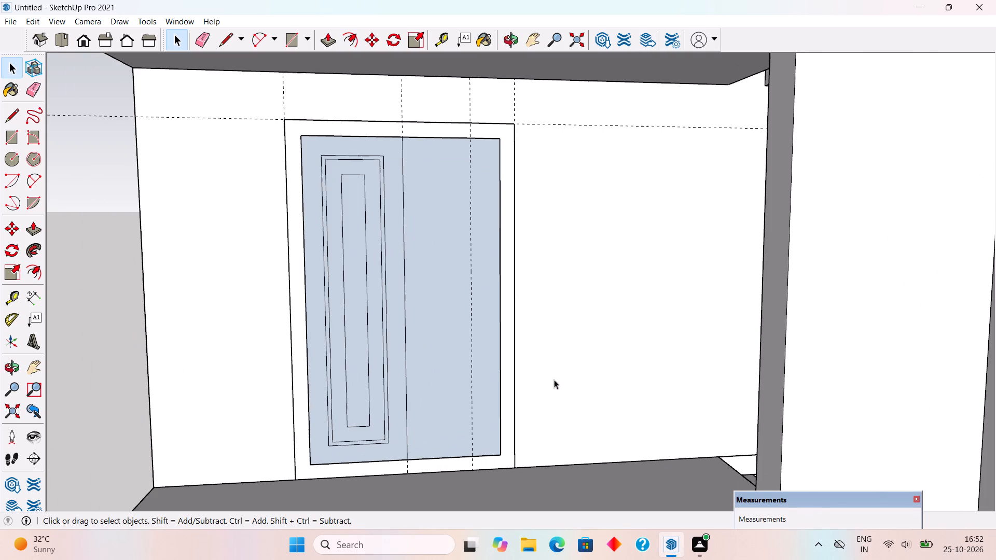
Offset the right leaf's outline 4" inward and add a second outline 1" inside the new one.
{"action": "scroll", "coordinate": [494, 426], "scroll_direction": "up", "scroll_amount": 1}
{"action": "key", "text": "r"}
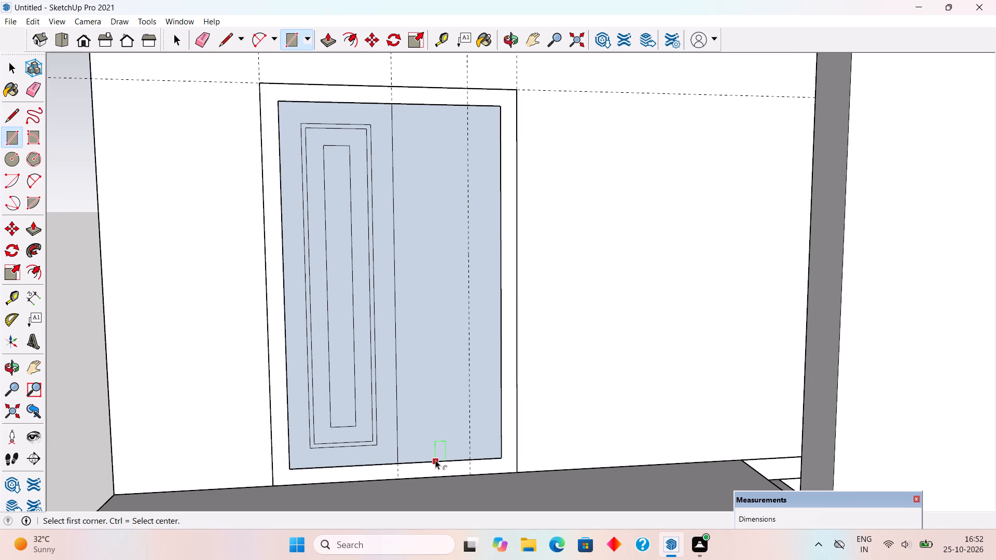
{"action": "key", "text": "f"}
{"action": "left_click", "coordinate": [439, 458]}
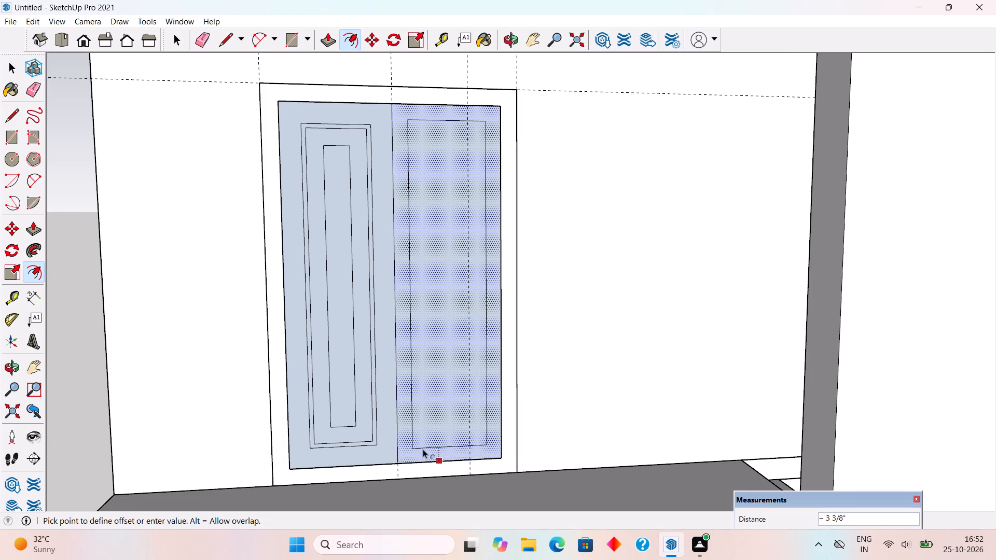
{"action": "type", "text": "4\""}
{"action": "key", "text": "Return"}
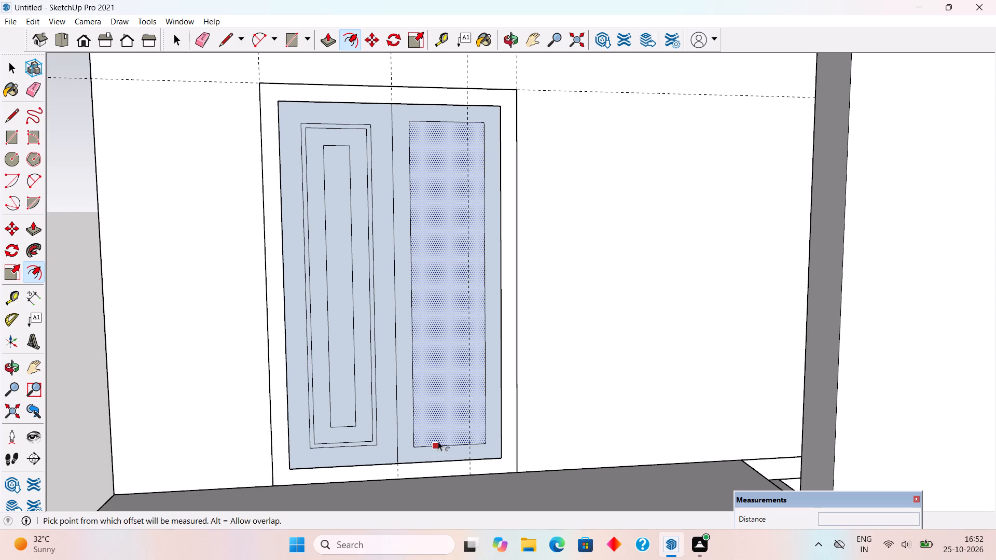
{"action": "left_click", "coordinate": [438, 441]}
{"action": "type", "text": "1\""}
{"action": "key", "text": "Return"}
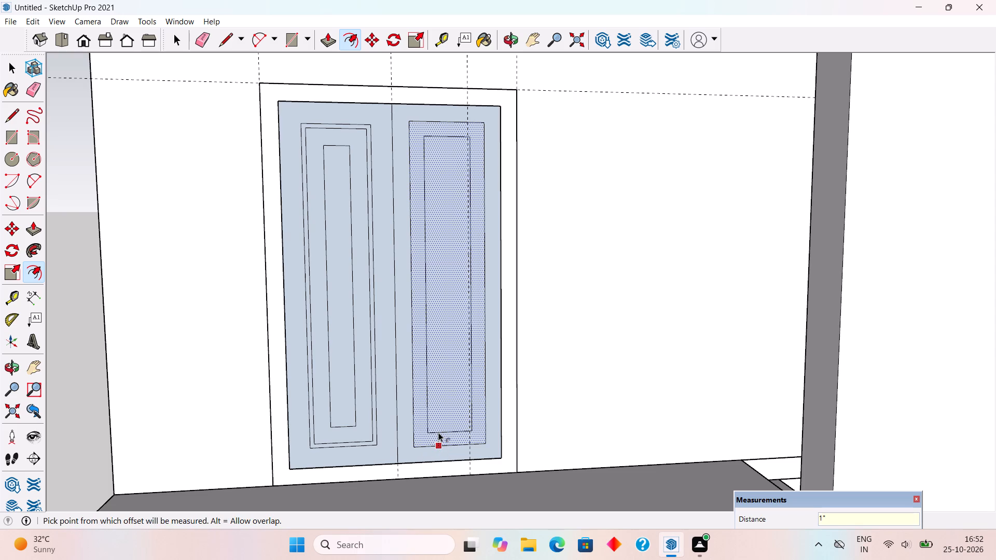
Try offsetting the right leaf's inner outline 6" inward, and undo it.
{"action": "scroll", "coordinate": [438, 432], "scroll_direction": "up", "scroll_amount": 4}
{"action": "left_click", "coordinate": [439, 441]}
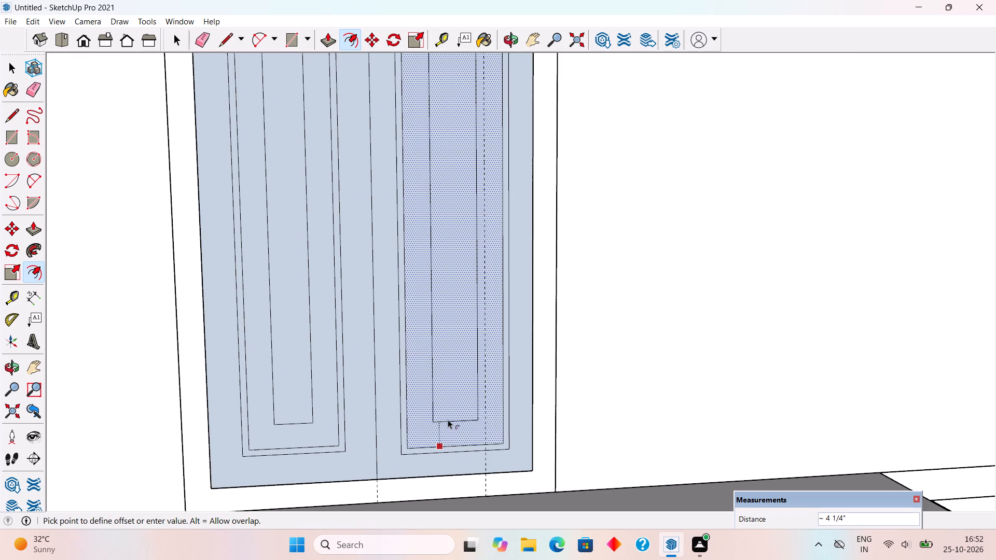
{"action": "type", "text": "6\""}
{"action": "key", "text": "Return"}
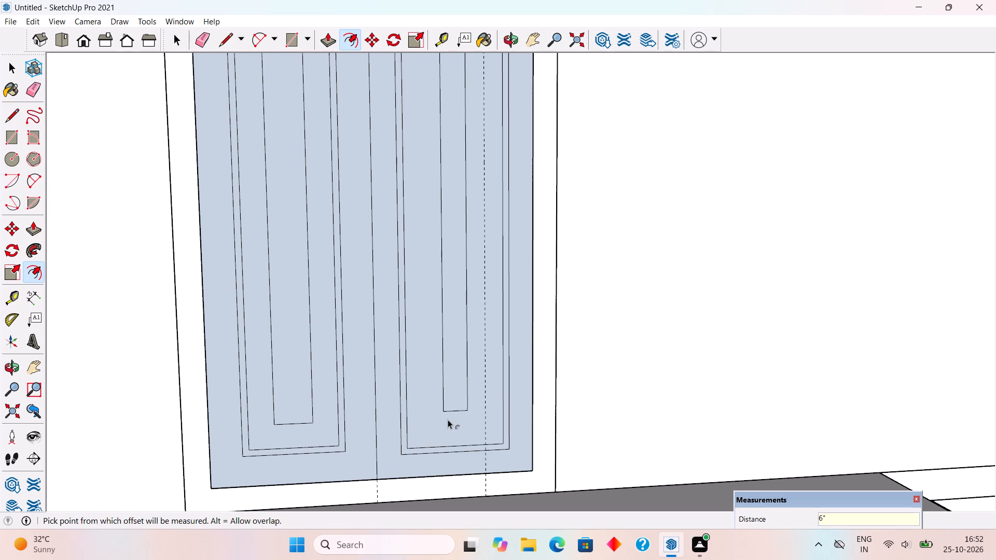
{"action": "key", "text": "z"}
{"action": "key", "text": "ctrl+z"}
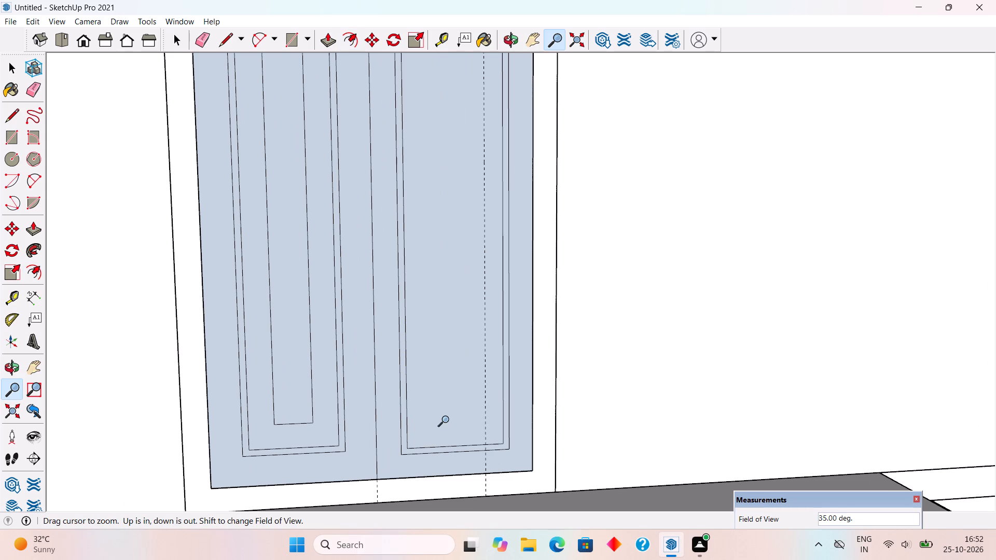
Offset the right leaf's inner outline 4" inward to form its narrow centre panel.
{"action": "key", "text": "f"}
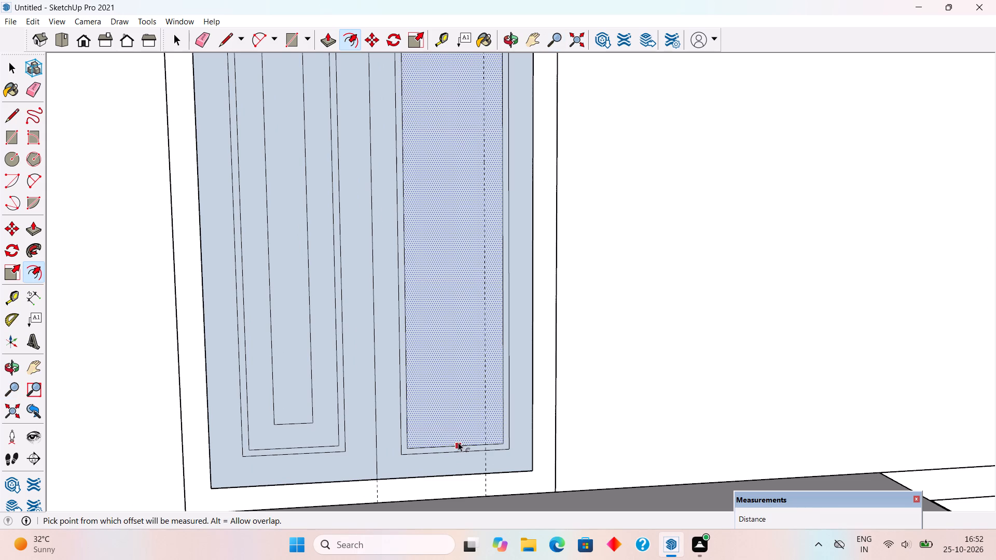
{"action": "left_click", "coordinate": [458, 442]}
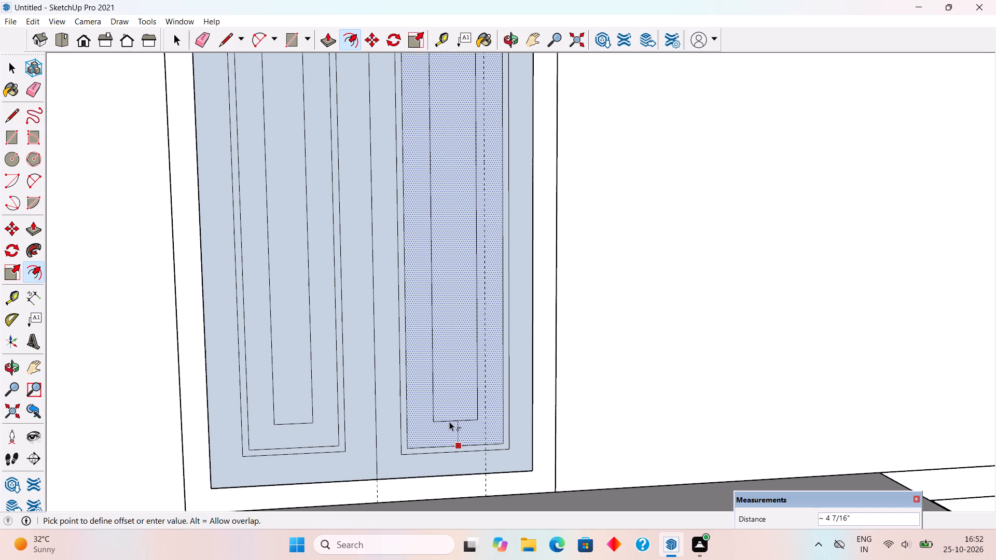
{"action": "type", "text": "4\""}
{"action": "key", "text": "Return"}
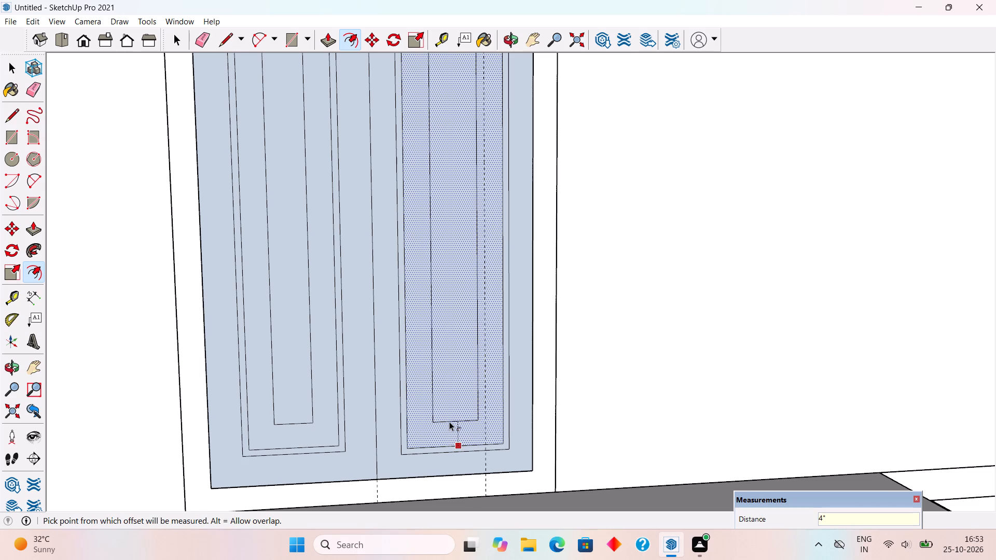
Examine the panel outlines of both door leaves from the side and the front, comparing their sizes.
{"action": "scroll", "coordinate": [446, 422], "scroll_direction": "down", "scroll_amount": 5}
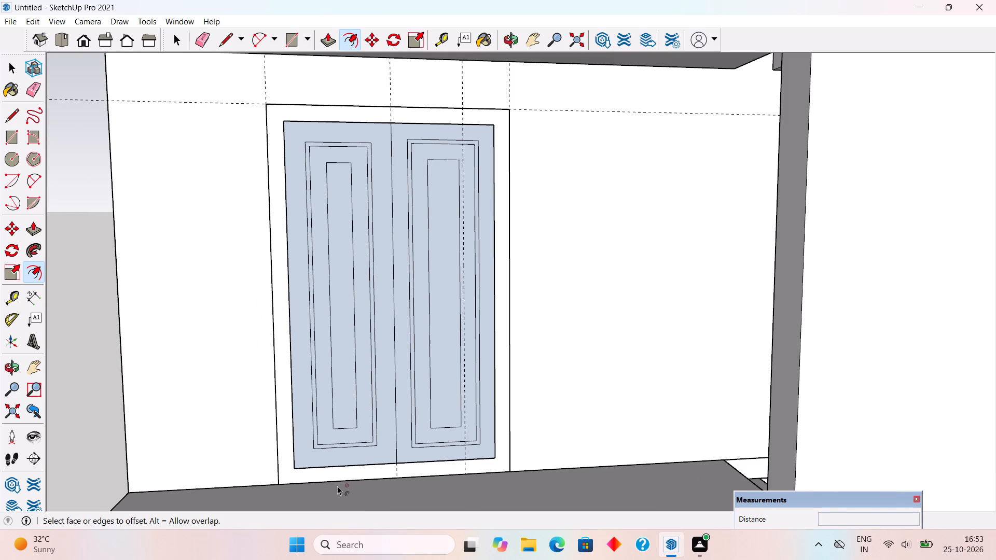
{"action": "middle_click_drag", "start_coordinate": [330, 482], "coordinate": [382, 451]}
{"action": "scroll", "coordinate": [379, 452], "scroll_direction": "up", "scroll_amount": 1}
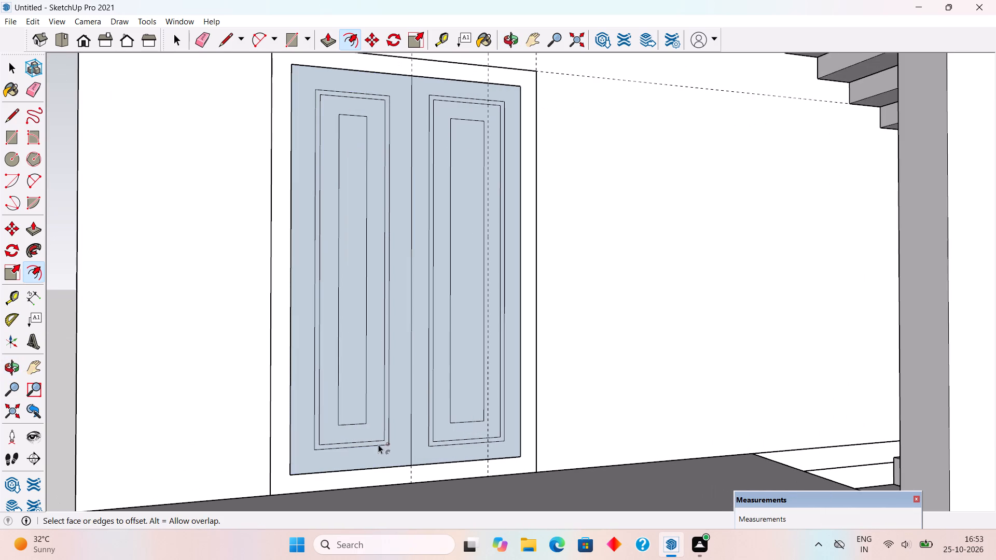
{"action": "key", "text": "space"}
{"action": "scroll", "coordinate": [329, 452], "scroll_direction": "up", "scroll_amount": 3}
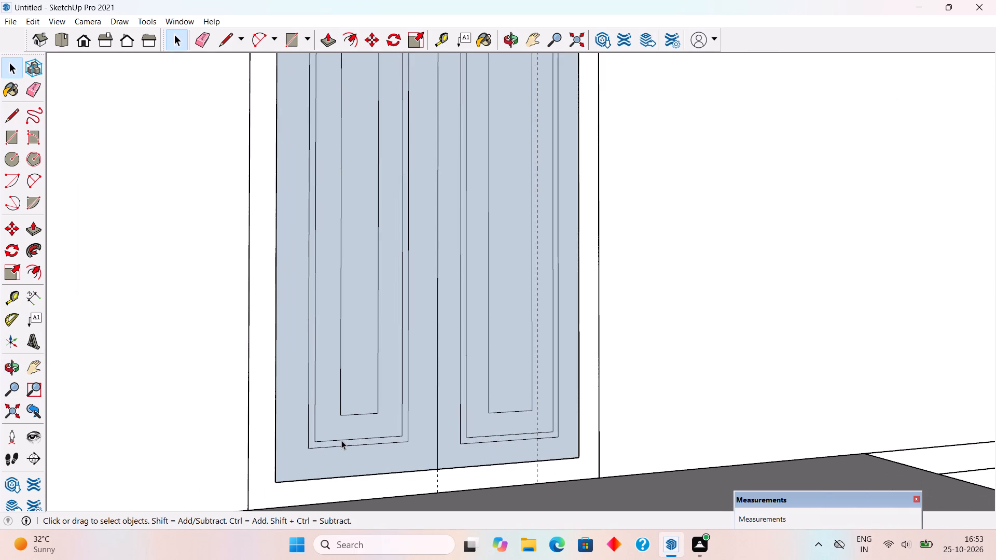
{"action": "scroll", "coordinate": [341, 440], "scroll_direction": "up", "scroll_amount": 4}
{"action": "middle_click_drag", "start_coordinate": [342, 440], "coordinate": [251, 414]}
{"action": "scroll", "coordinate": [251, 414], "scroll_direction": "down", "scroll_amount": 2}
{"action": "scroll", "coordinate": [505, 454], "scroll_direction": "down", "scroll_amount": 6}
{"action": "middle_click_drag", "start_coordinate": [522, 445], "coordinate": [510, 479]}
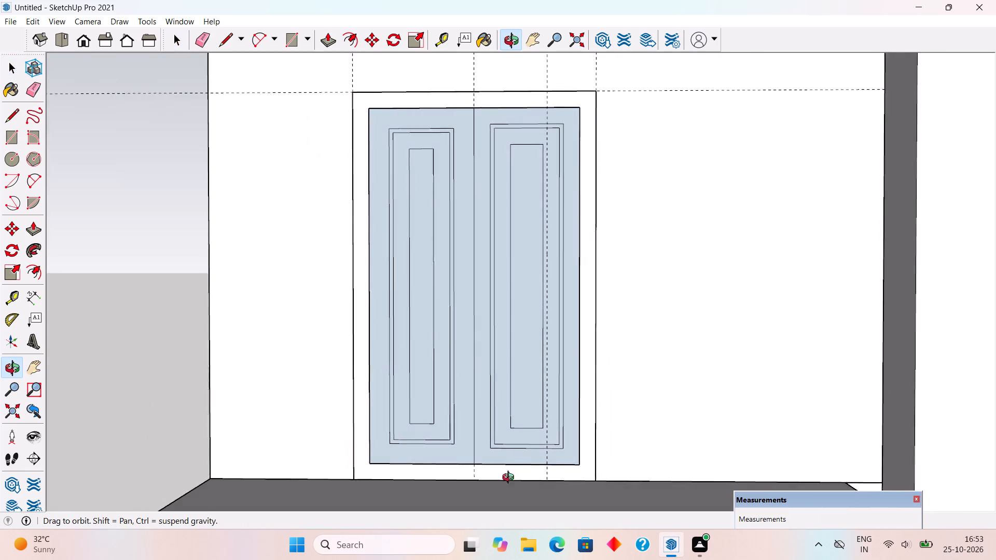
{"action": "middle_click_drag", "start_coordinate": [510, 479], "coordinate": [517, 482]}
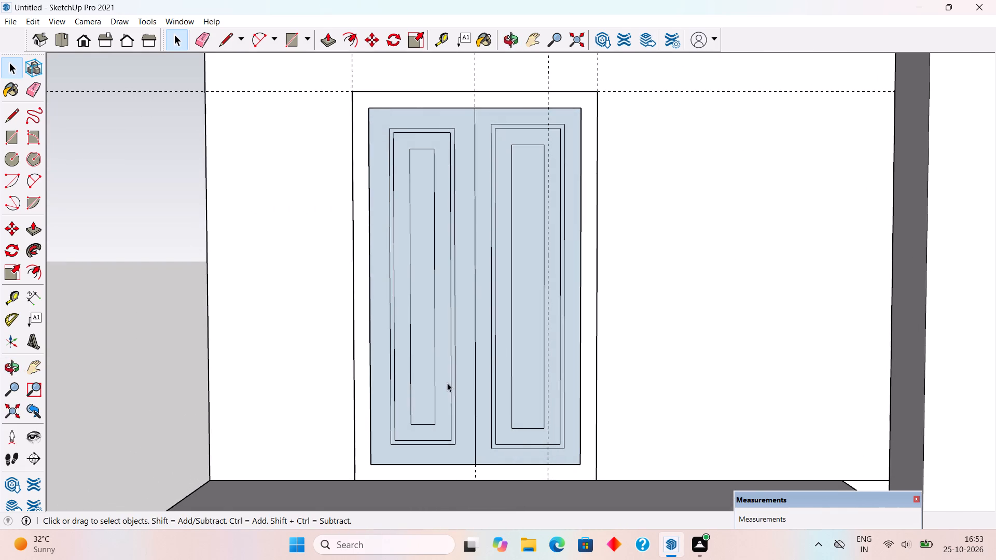
Measure the gap between the centre panel and the surrounding outline on the left and right door leaves.
{"action": "key", "text": "t"}
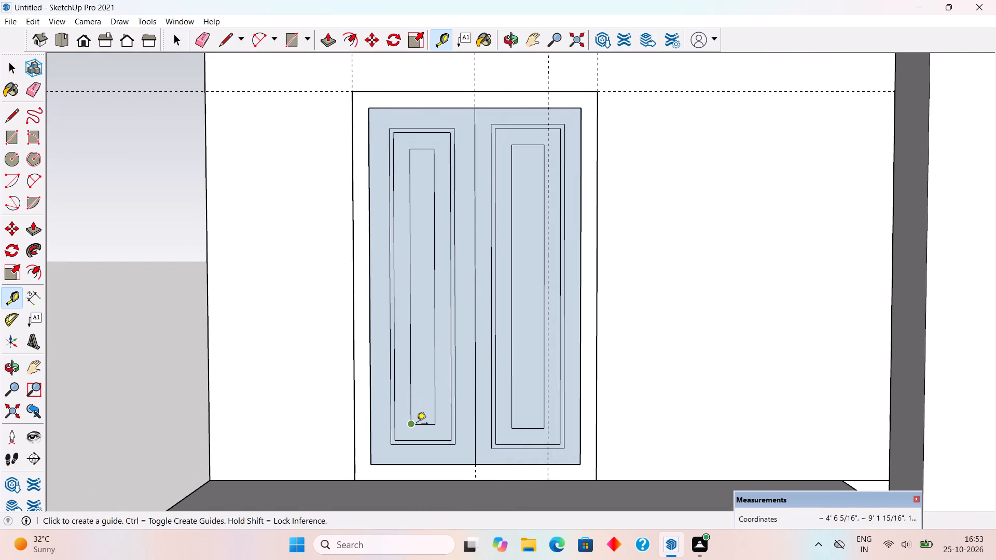
{"action": "scroll", "coordinate": [411, 418], "scroll_direction": "up", "scroll_amount": 1}
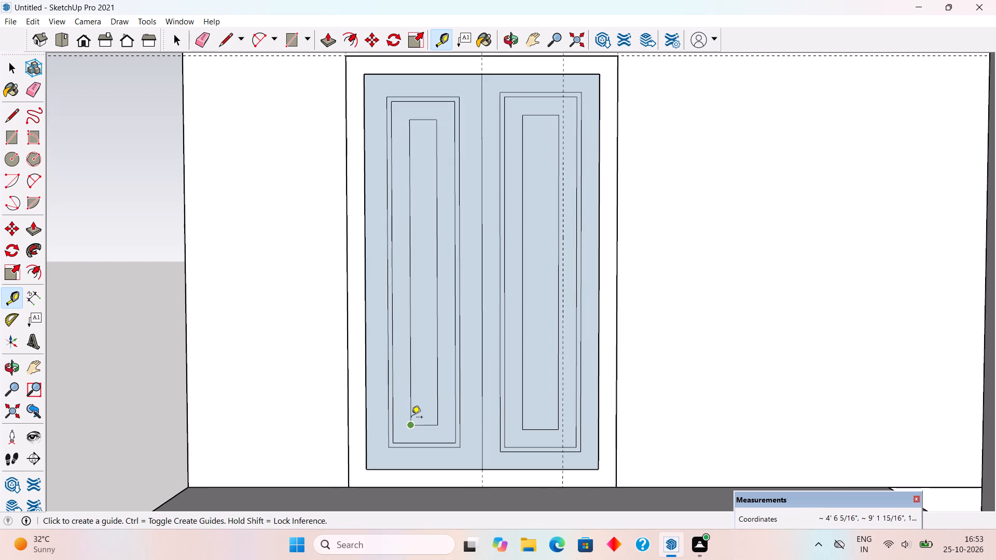
{"action": "left_click", "coordinate": [407, 394]}
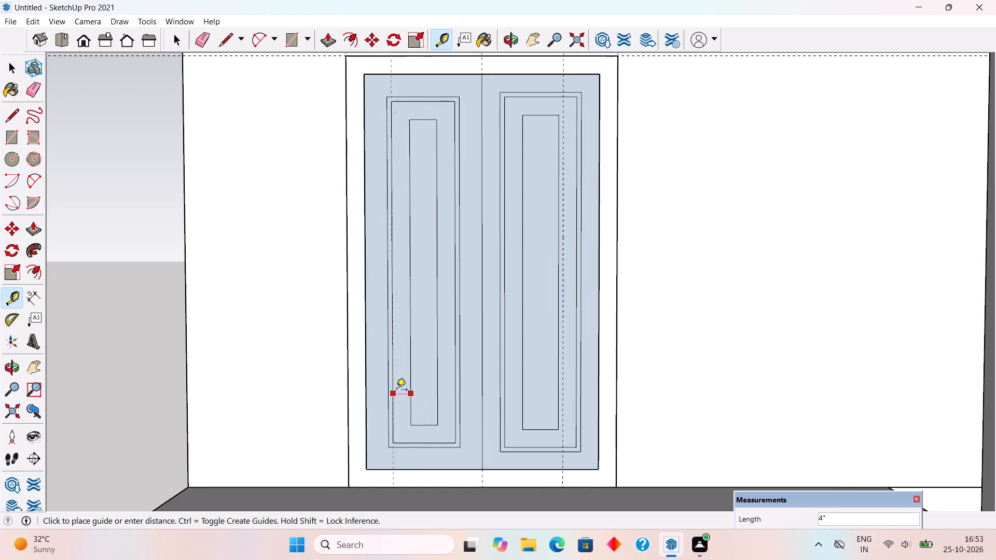
{"action": "key", "text": "space"}
{"action": "key", "text": "t"}
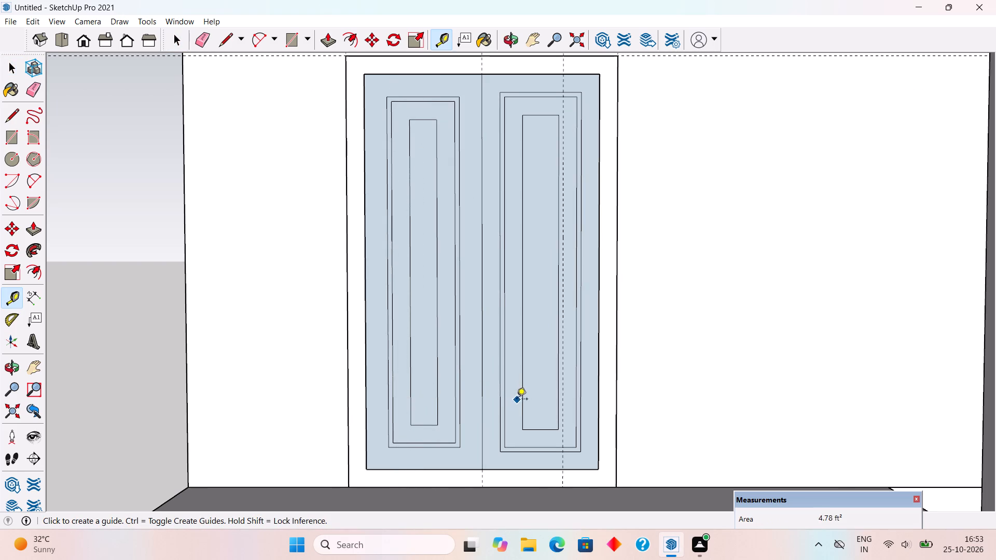
{"action": "left_click", "coordinate": [520, 403]}
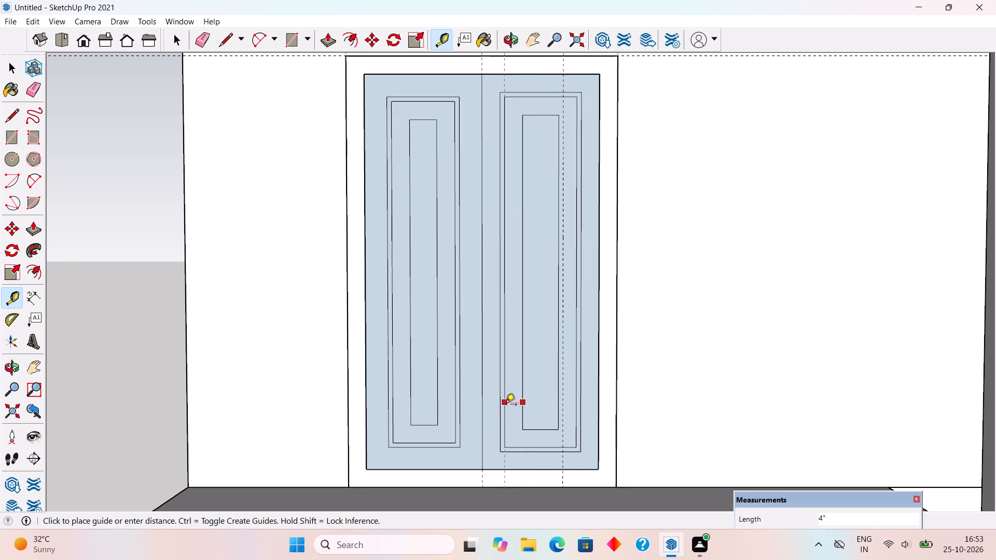
Measure the left door leaf's width between its outer edge and the door's centre line.
{"action": "key", "text": "space"}
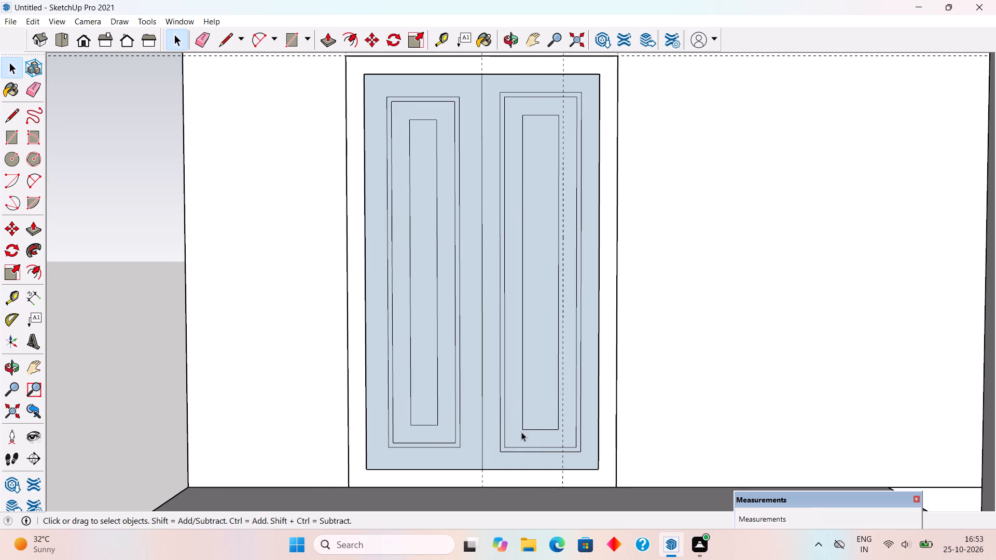
{"action": "middle_click_drag", "start_coordinate": [527, 444], "coordinate": [732, 547]}
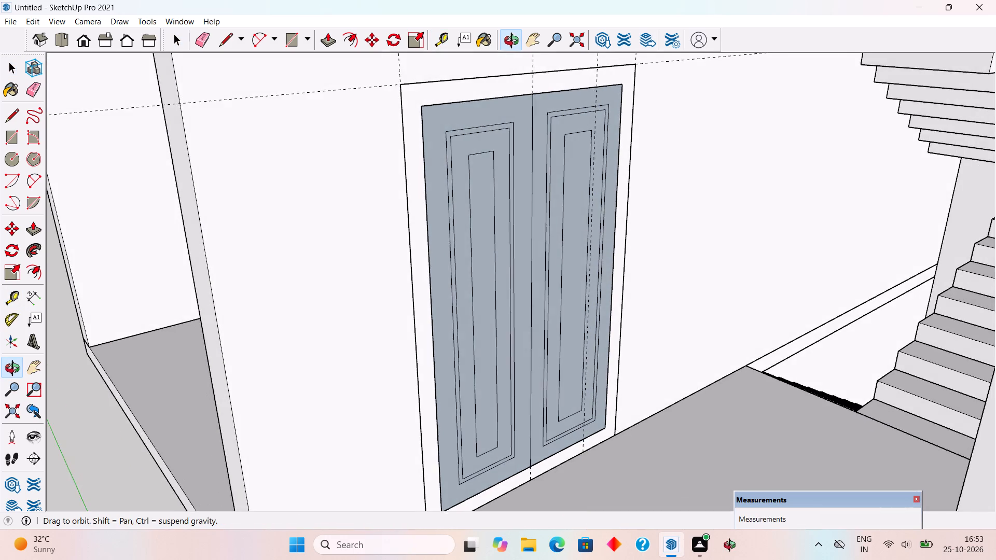
{"action": "middle_click_drag", "start_coordinate": [732, 547], "coordinate": [522, 489]}
{"action": "scroll", "coordinate": [452, 468], "scroll_direction": "down", "scroll_amount": 3}
{"action": "middle_click_drag", "start_coordinate": [447, 387], "coordinate": [448, 316]}
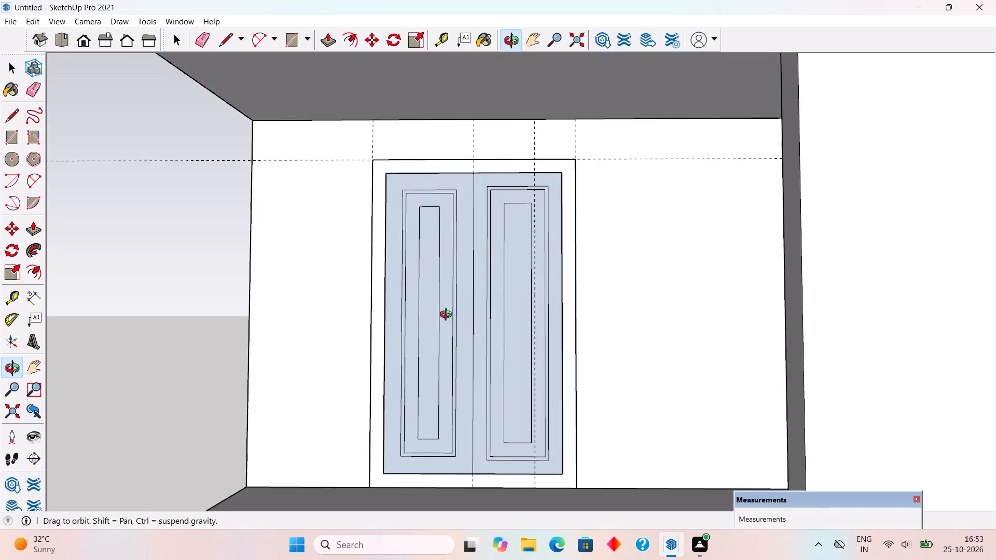
{"action": "middle_click_drag", "start_coordinate": [448, 316], "coordinate": [451, 357]}
{"action": "scroll", "coordinate": [441, 361], "scroll_direction": "up", "scroll_amount": 4}
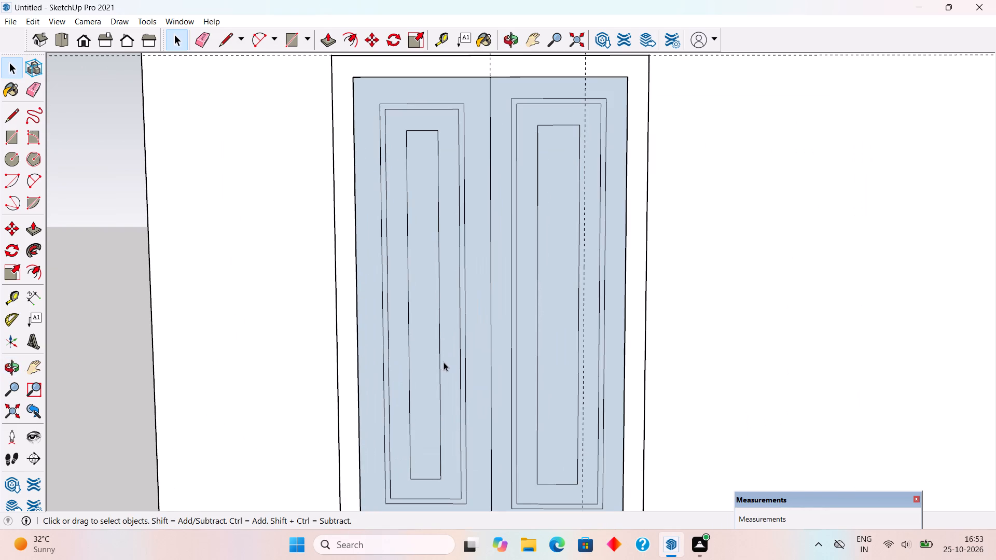
{"action": "key", "text": "t"}
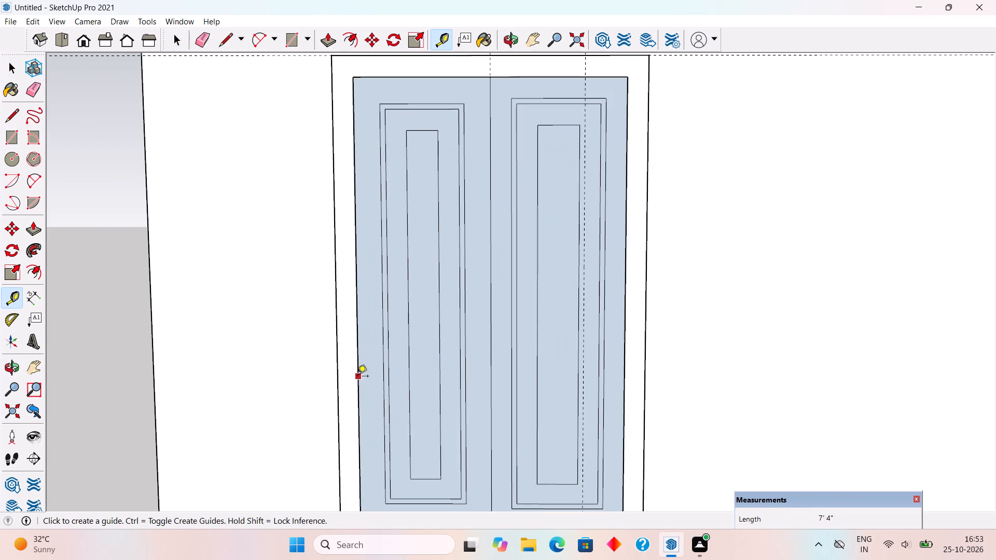
{"action": "left_click", "coordinate": [357, 377]}
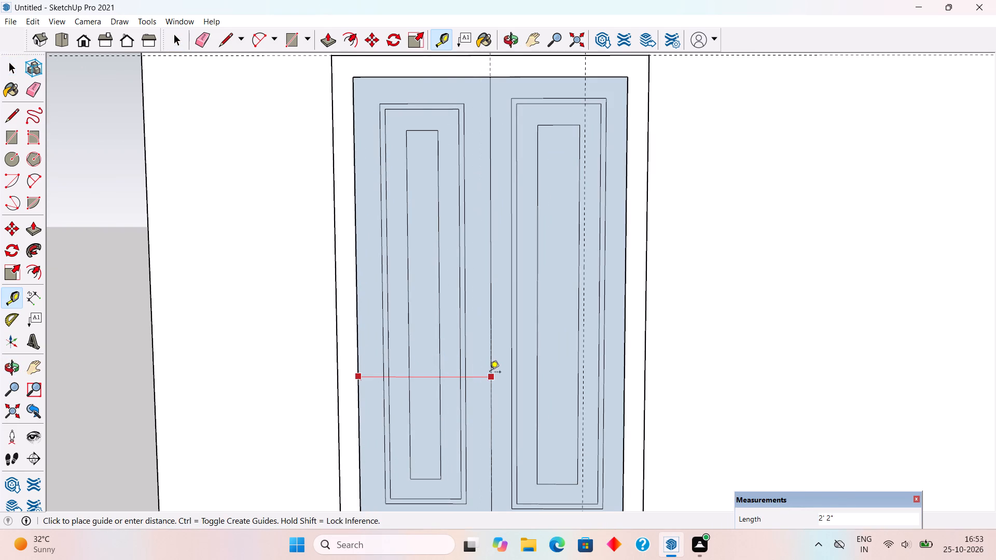
{"action": "key", "text": "space"}
{"action": "type", "text": "t"}
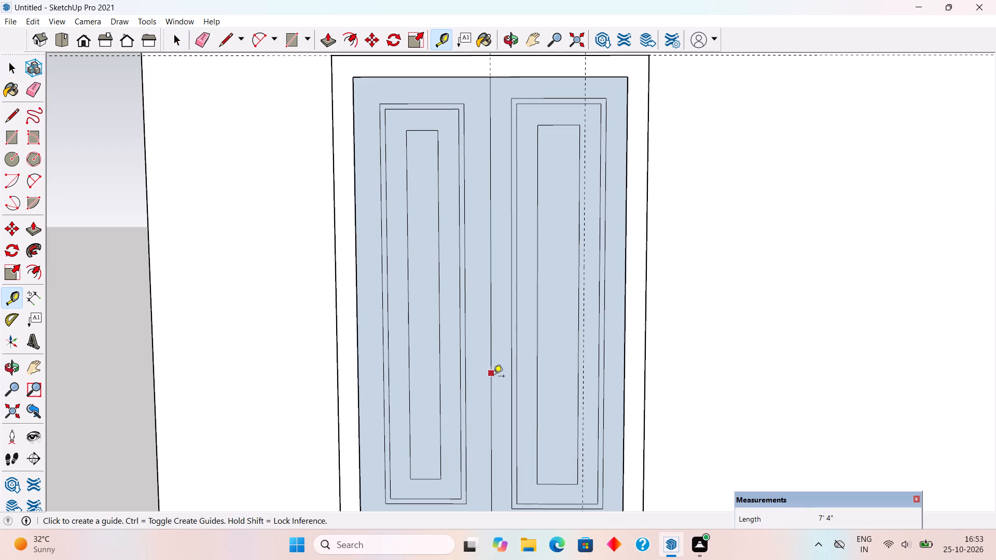
{"action": "left_click", "coordinate": [493, 380]}
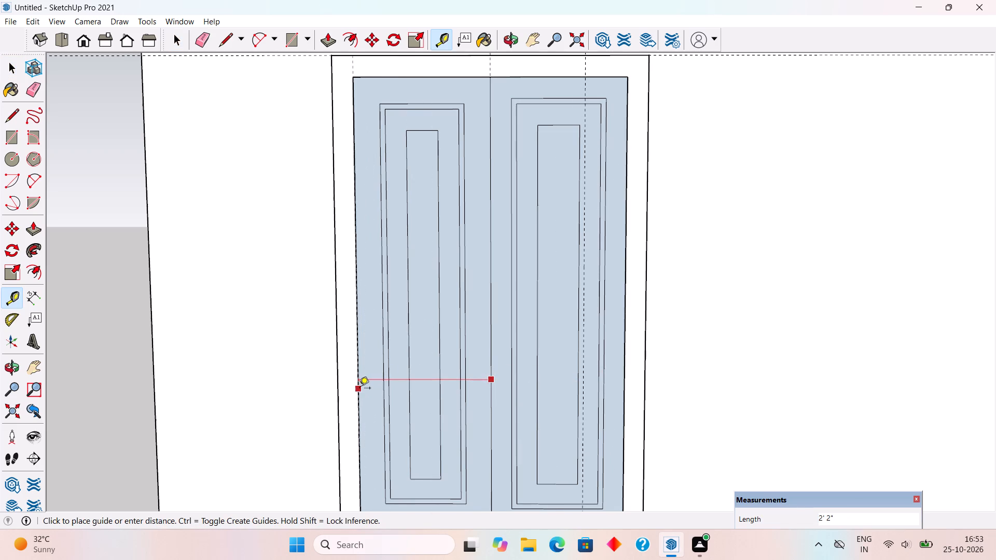
{"action": "key", "text": "space"}
{"action": "scroll", "coordinate": [563, 335], "scroll_direction": "down", "scroll_amount": 2}
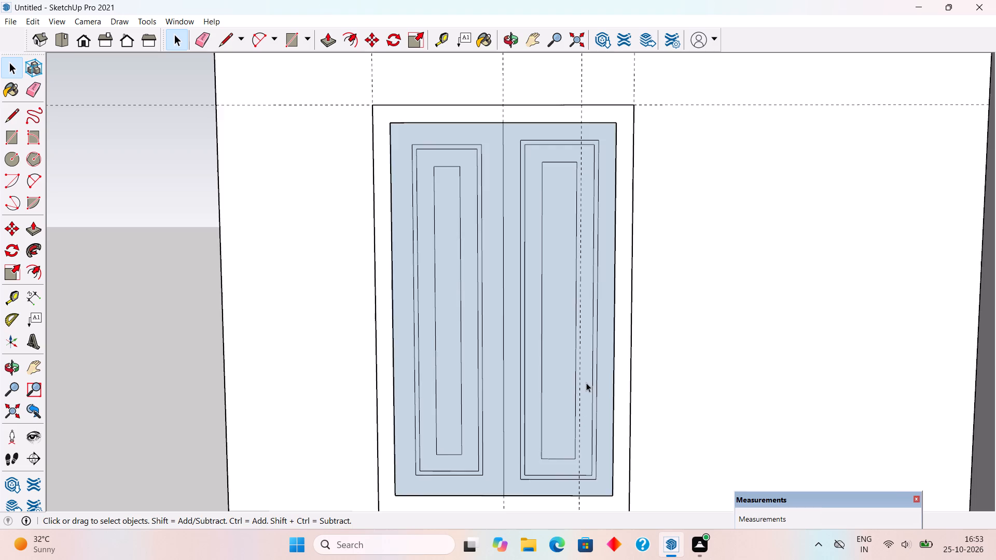
Undo the right leaf's three nested panel outlines, back to a plain leaf face.
{"action": "scroll", "coordinate": [586, 383], "scroll_direction": "down", "scroll_amount": 3}
{"action": "scroll", "coordinate": [591, 462], "scroll_direction": "up", "scroll_amount": 9}
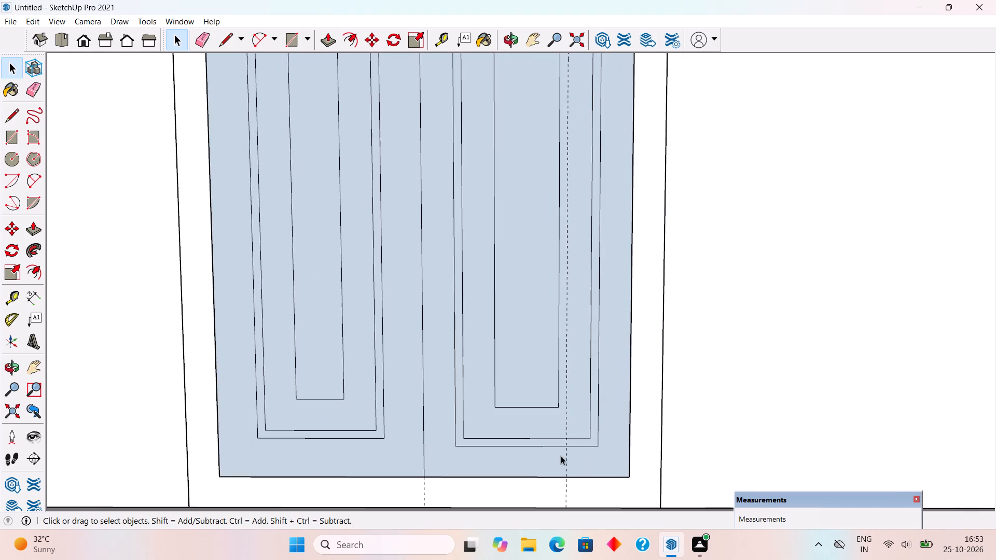
{"action": "scroll", "coordinate": [467, 464], "scroll_direction": "up", "scroll_amount": 2}
{"action": "key", "text": "ctrl+z"}
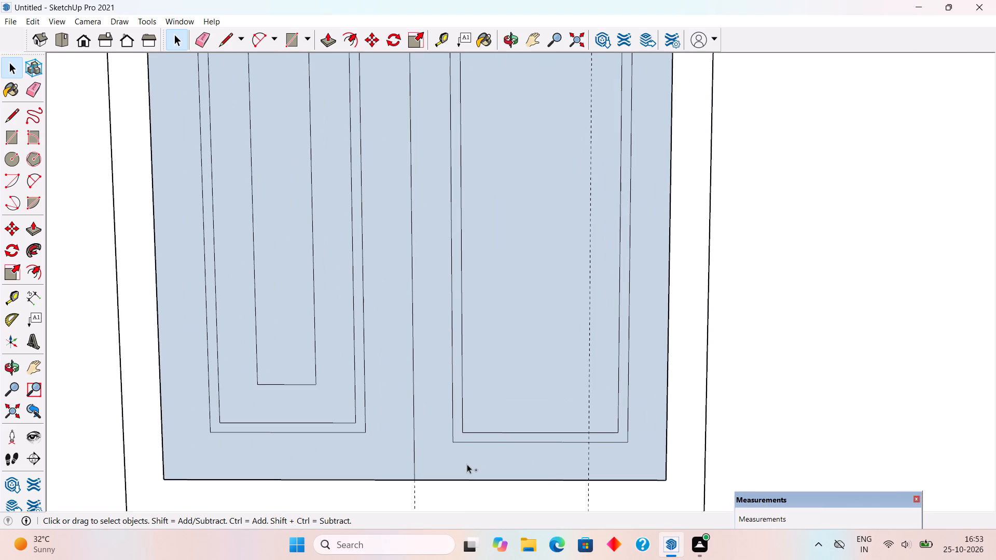
{"action": "key", "text": "ctrl+z"}
{"action": "key", "text": "ctrl+z"}
{"action": "scroll", "coordinate": [467, 464], "scroll_direction": "down", "scroll_amount": 3}
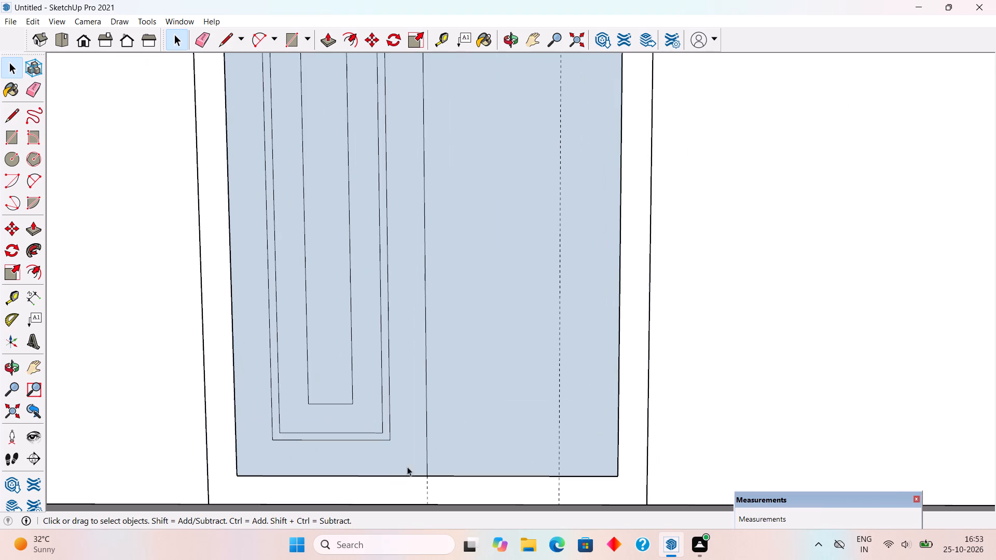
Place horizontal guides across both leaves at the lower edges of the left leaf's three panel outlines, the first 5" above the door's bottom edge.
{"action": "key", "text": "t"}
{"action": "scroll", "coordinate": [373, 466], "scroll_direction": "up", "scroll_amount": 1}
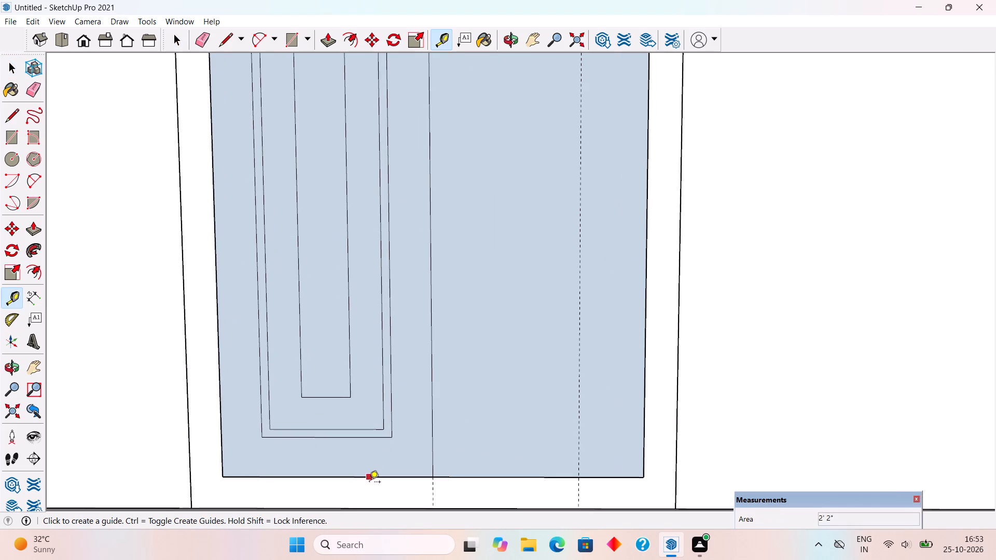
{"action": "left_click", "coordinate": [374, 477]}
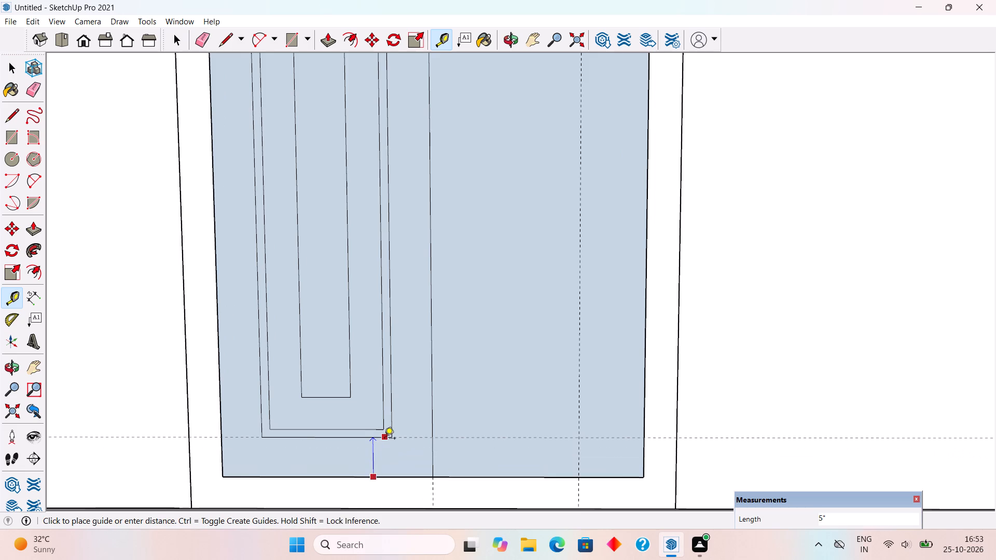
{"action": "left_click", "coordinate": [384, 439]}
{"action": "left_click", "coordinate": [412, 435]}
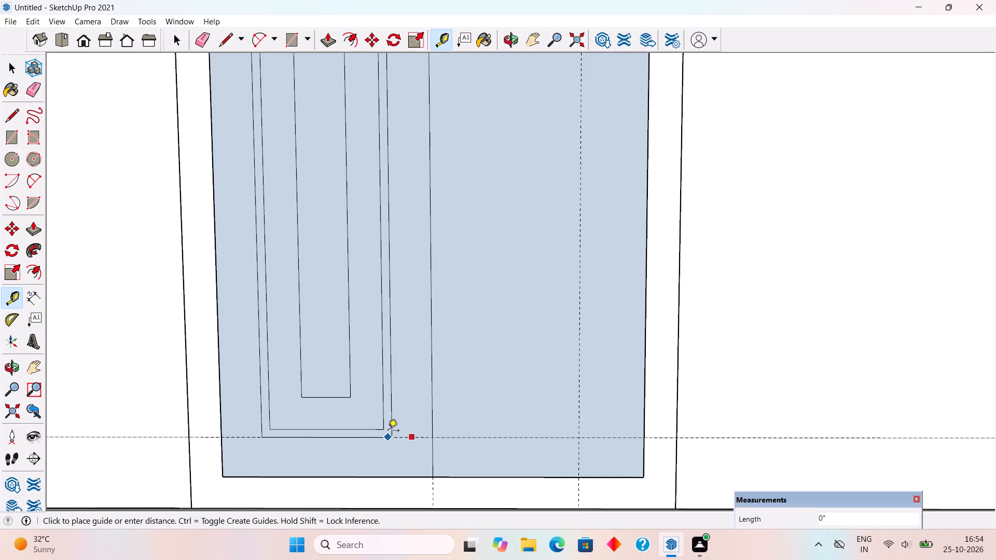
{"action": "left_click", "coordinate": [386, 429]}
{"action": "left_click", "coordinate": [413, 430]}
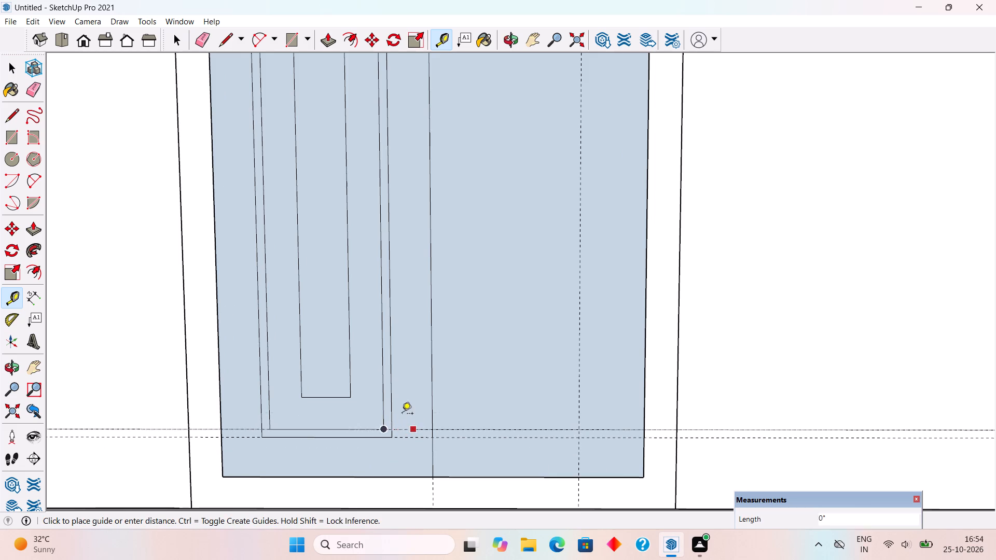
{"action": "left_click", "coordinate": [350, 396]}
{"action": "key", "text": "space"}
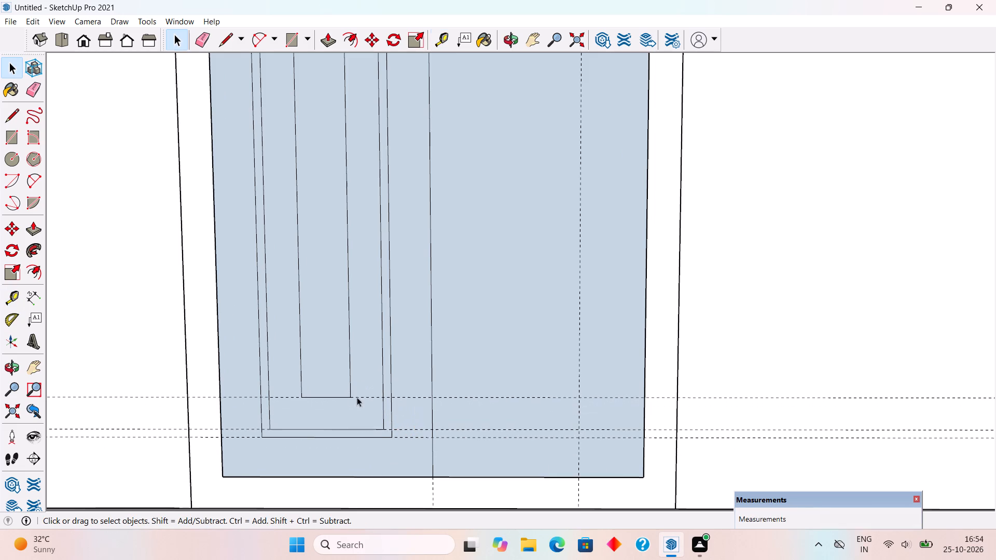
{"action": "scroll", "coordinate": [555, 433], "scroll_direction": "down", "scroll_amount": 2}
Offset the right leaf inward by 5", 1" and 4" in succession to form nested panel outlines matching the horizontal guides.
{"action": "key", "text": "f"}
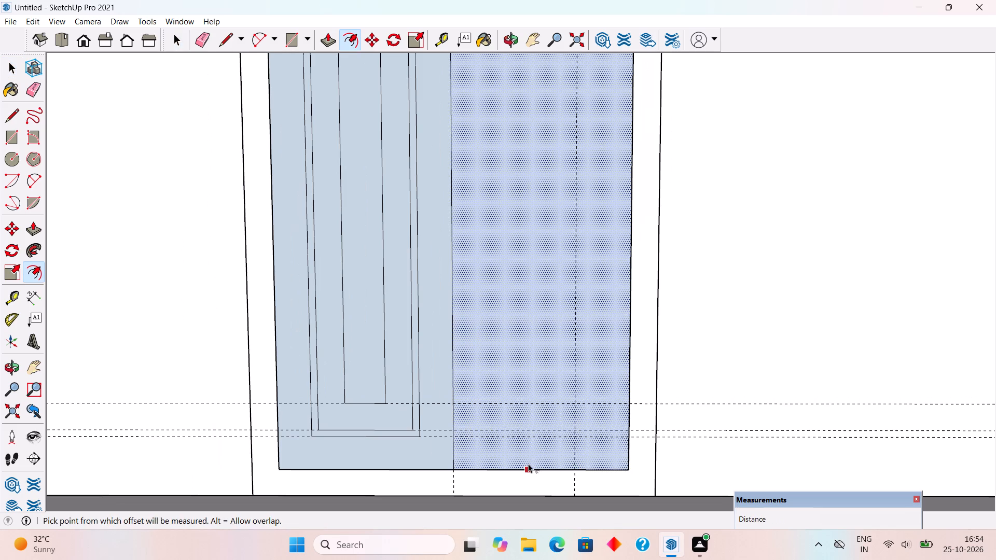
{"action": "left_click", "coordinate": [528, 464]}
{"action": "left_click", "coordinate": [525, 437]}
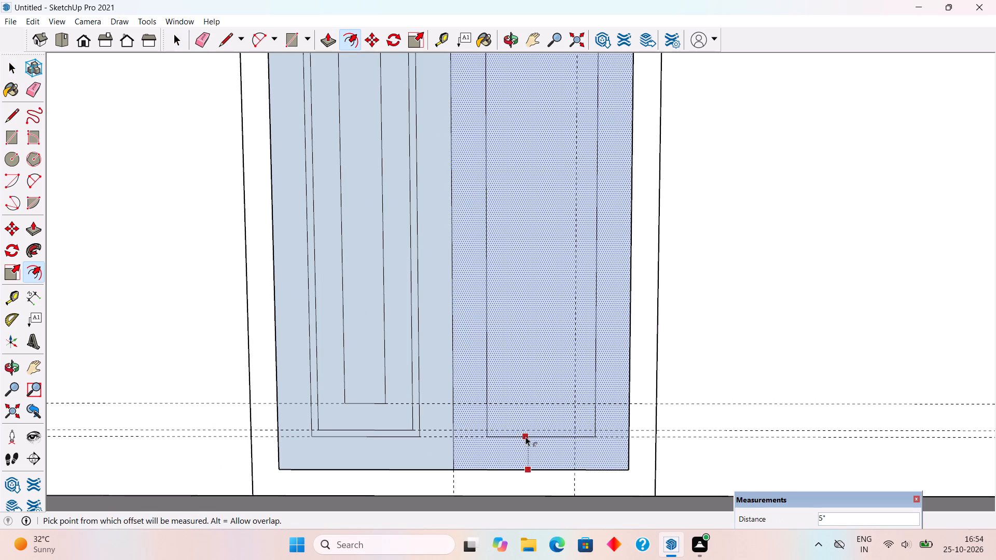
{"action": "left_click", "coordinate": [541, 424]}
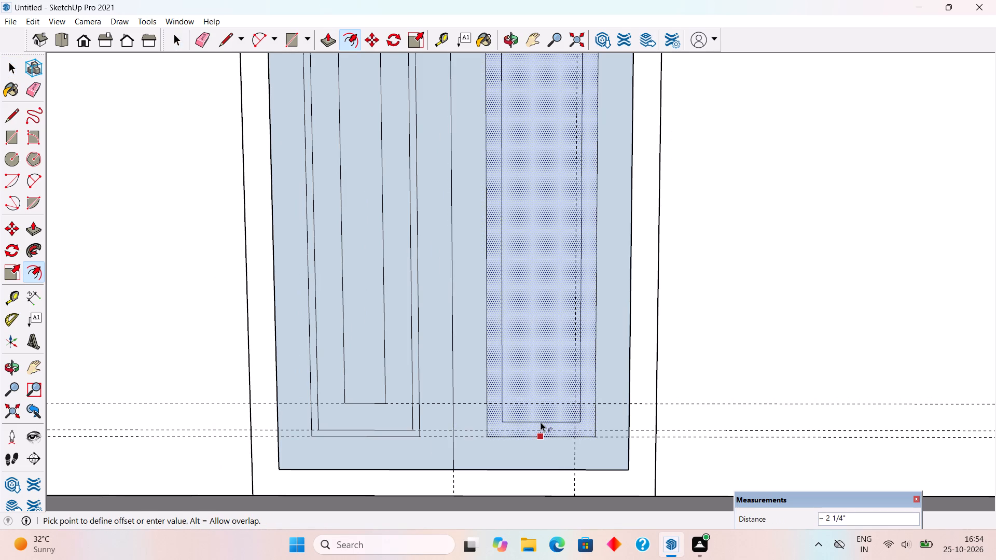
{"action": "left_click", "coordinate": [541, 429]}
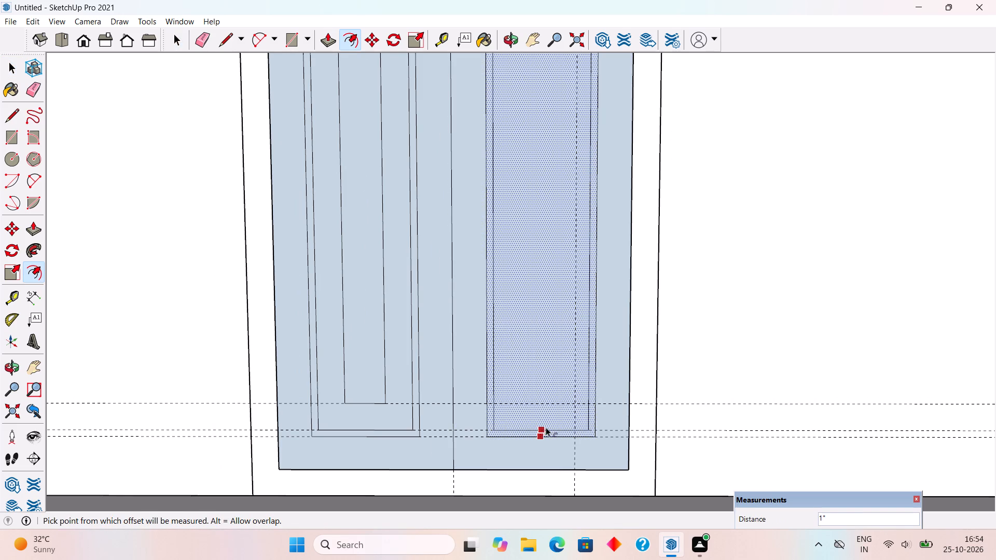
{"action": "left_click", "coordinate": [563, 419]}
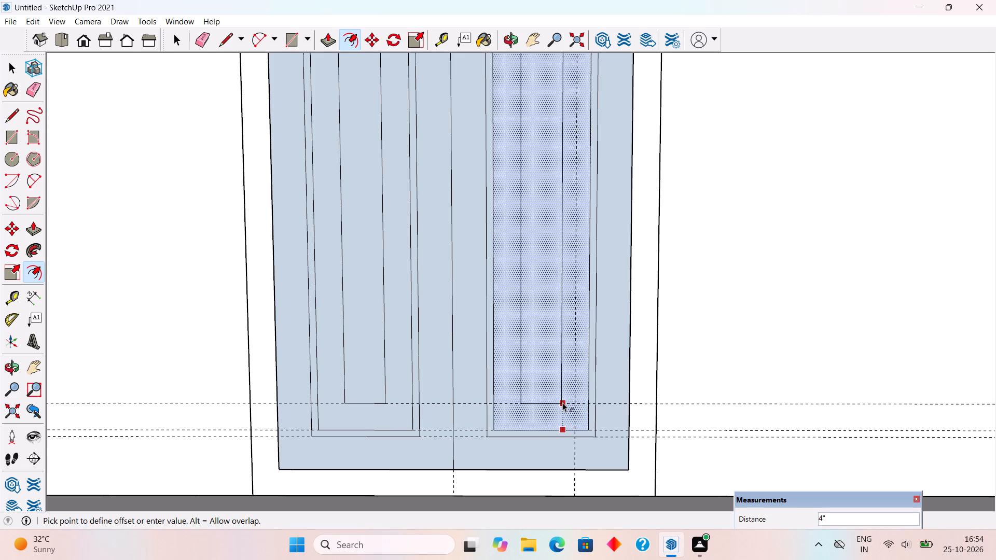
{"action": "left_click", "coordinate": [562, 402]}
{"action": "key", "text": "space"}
Examine the double door from the front, the side and inside the room, comparing the two leaves' panel outlines.
{"action": "scroll", "coordinate": [569, 395], "scroll_direction": "down", "scroll_amount": 10}
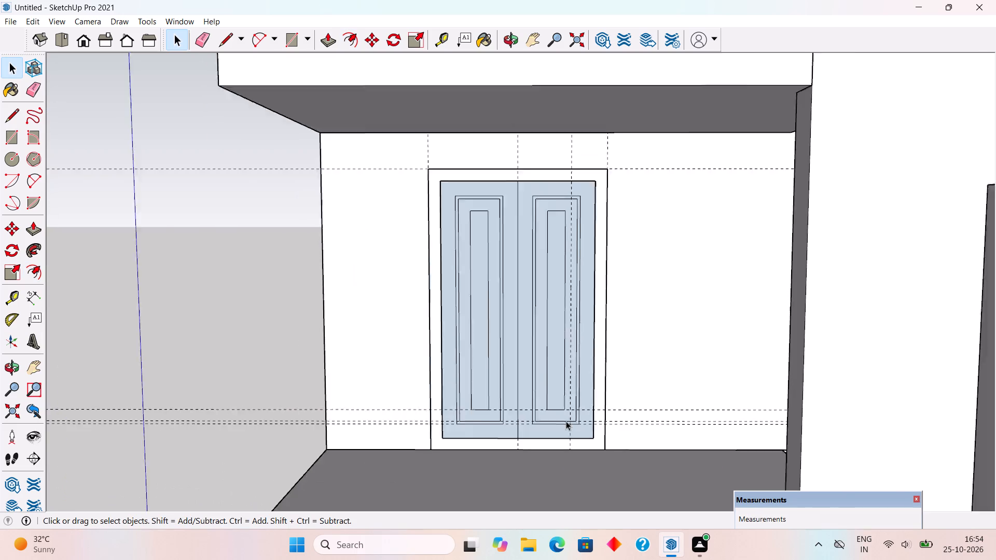
{"action": "scroll", "coordinate": [566, 421], "scroll_direction": "down", "scroll_amount": 2}
{"action": "scroll", "coordinate": [319, 325], "scroll_direction": "up", "scroll_amount": 4}
{"action": "scroll", "coordinate": [385, 316], "scroll_direction": "down", "scroll_amount": 3}
{"action": "middle_click_drag", "start_coordinate": [461, 339], "coordinate": [483, 335]}
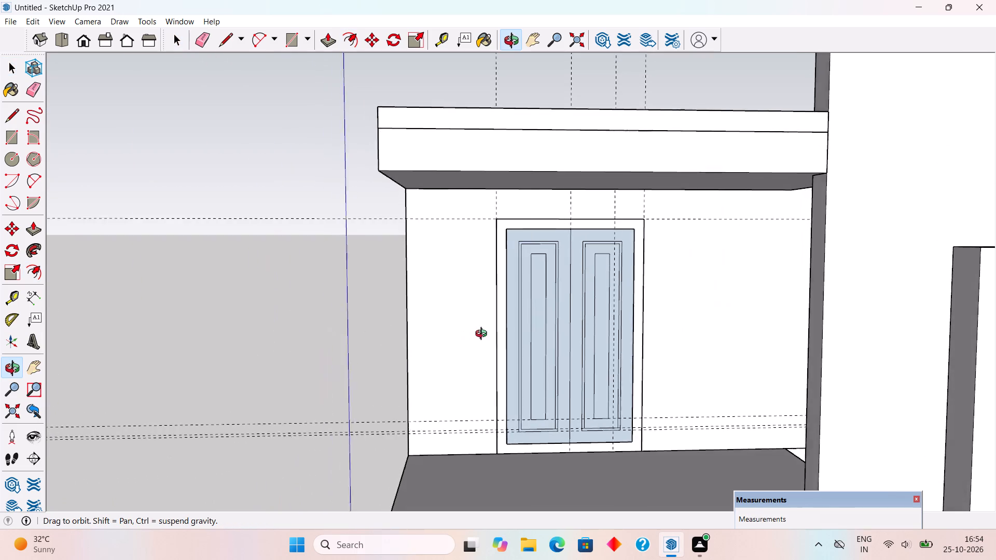
{"action": "middle_click_drag", "start_coordinate": [483, 335], "coordinate": [656, 373]}
{"action": "scroll", "coordinate": [555, 421], "scroll_direction": "up", "scroll_amount": 3}
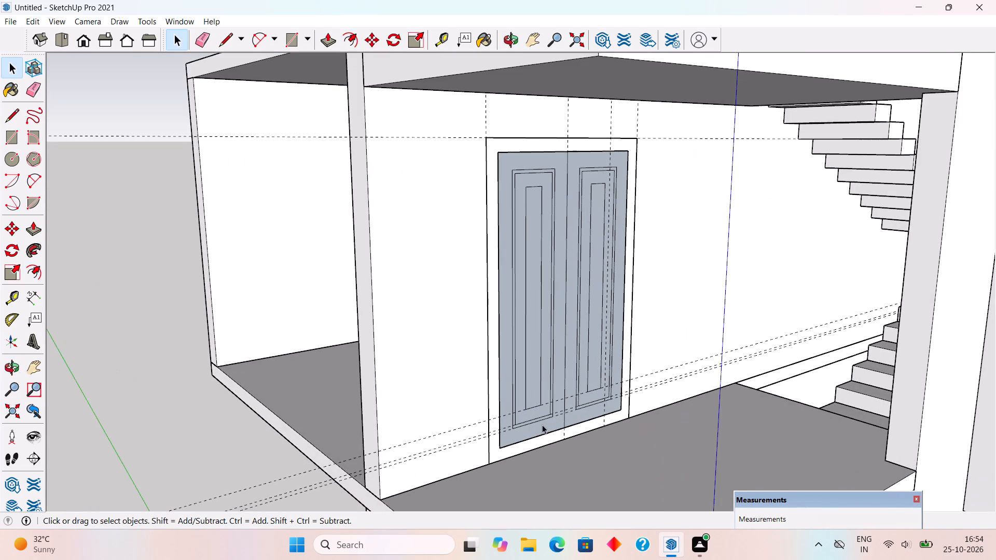
{"action": "scroll", "coordinate": [533, 429], "scroll_direction": "up", "scroll_amount": 2}
{"action": "middle_click_drag", "start_coordinate": [603, 429], "coordinate": [995, 423]}
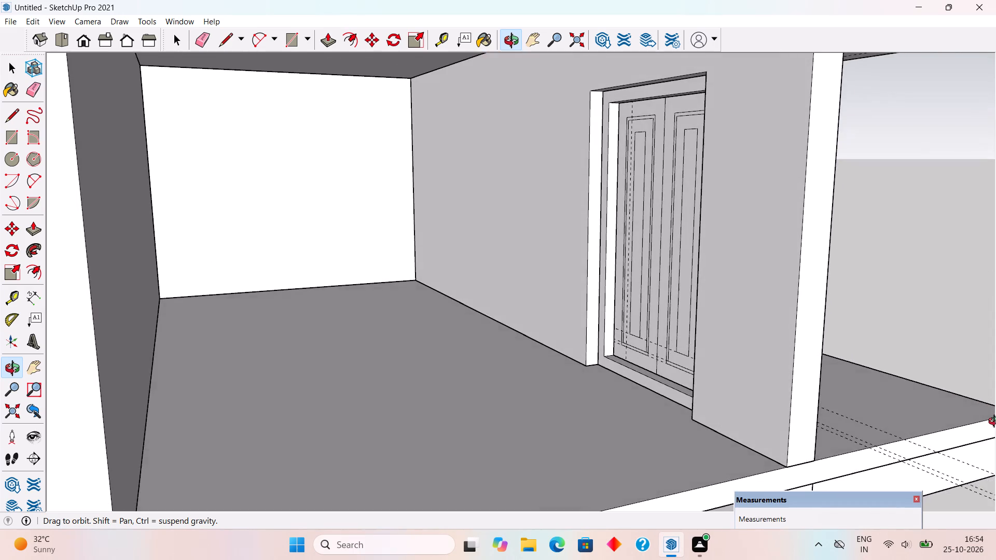
{"action": "middle_click_drag", "start_coordinate": [995, 423], "coordinate": [414, 426]}
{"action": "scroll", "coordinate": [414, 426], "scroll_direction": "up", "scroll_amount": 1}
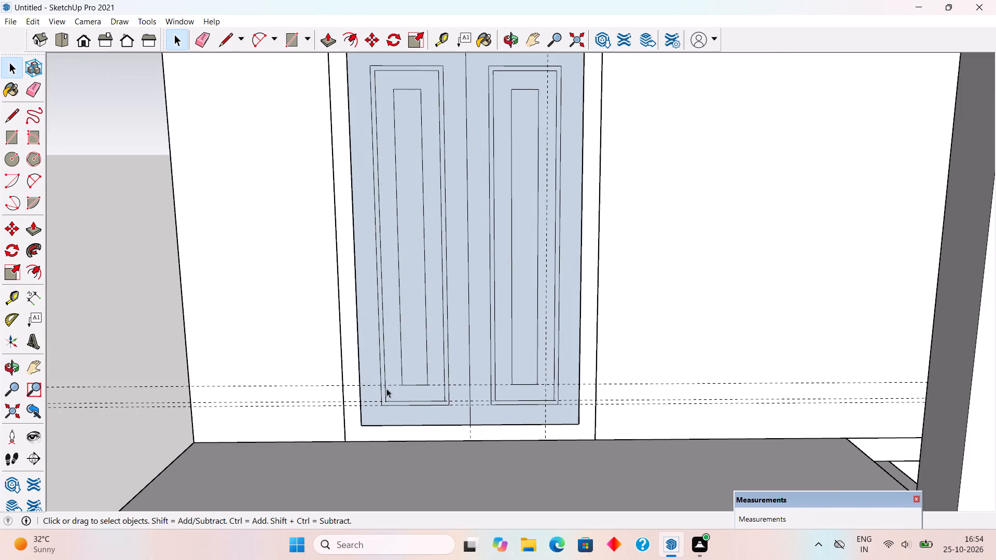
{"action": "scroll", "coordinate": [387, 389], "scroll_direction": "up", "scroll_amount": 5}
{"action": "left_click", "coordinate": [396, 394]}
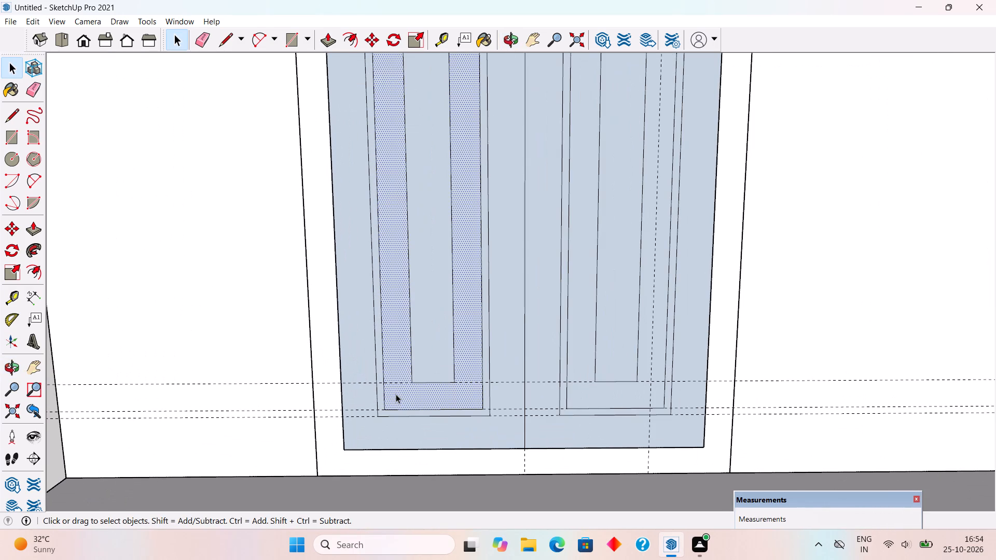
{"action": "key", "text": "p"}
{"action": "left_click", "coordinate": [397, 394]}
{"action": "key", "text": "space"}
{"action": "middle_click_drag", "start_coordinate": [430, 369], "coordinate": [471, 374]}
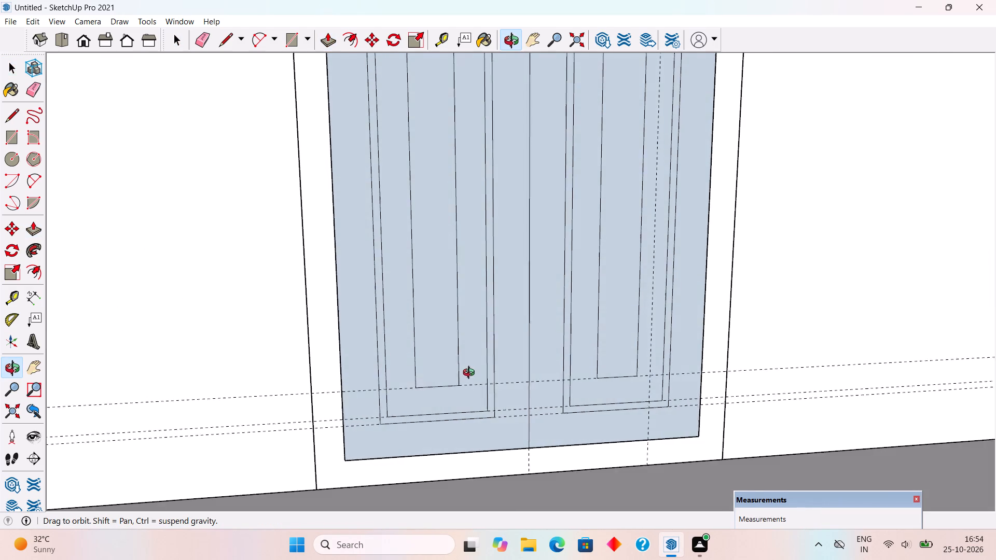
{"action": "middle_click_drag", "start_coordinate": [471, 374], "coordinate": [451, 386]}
Undo the door construction back to the open frame, removing the panel outlines, horizontal guides, centre line and door face.
{"action": "scroll", "coordinate": [451, 386], "scroll_direction": "down", "scroll_amount": 3}
{"action": "key", "text": "z"}
{"action": "type", "text": "zz"}
{"action": "key", "text": "space"}
{"action": "left_click", "coordinate": [455, 378]}
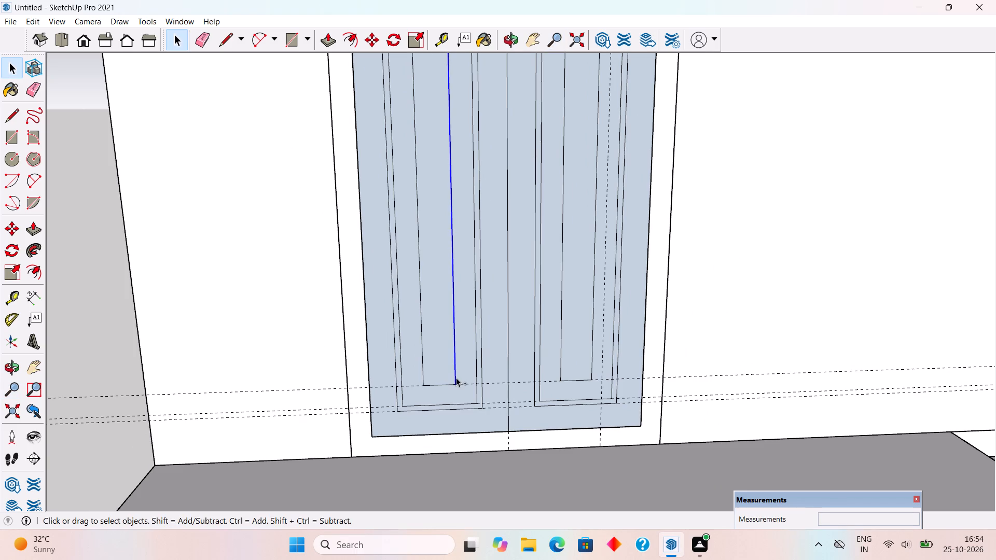
{"action": "key", "text": "ctrl+z"}
{"action": "left_click", "coordinate": [450, 384]}
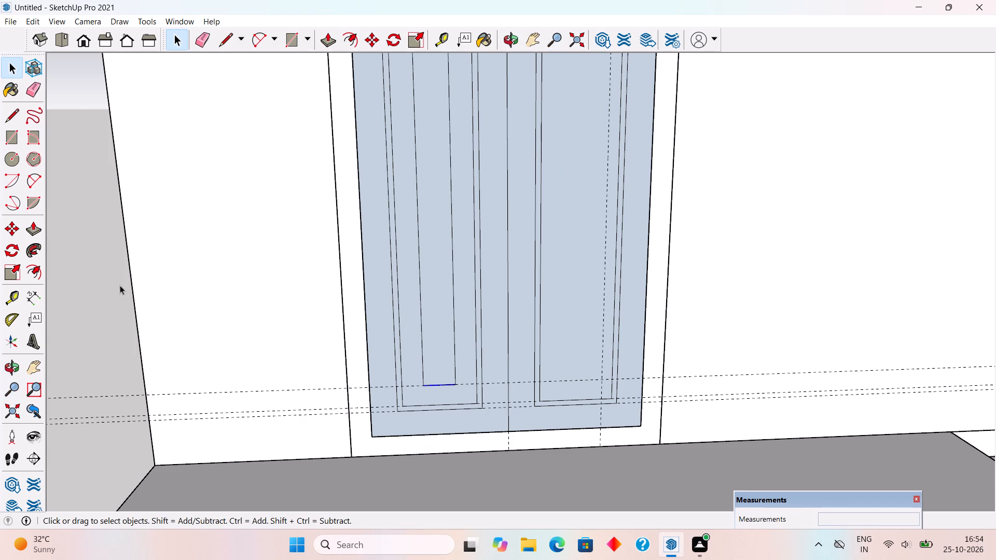
{"action": "left_click", "coordinate": [116, 285]}
{"action": "key", "text": "ctrl+z"}
{"action": "key", "text": "ctrl+z"}
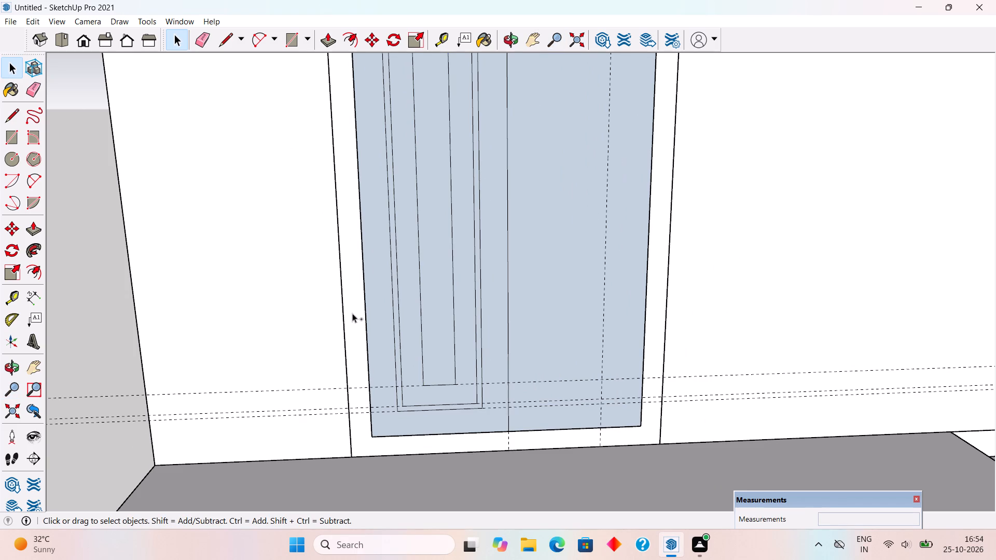
{"action": "key", "text": "ctrl+z"}
{"action": "key", "text": "ctrl+z"}
{"action": "key", "text": "ctrl+z"}
{"action": "key", "text": "ctrl+z"}
{"action": "key", "text": "ctrl+z"}
{"action": "key", "text": "ctrl+z"}
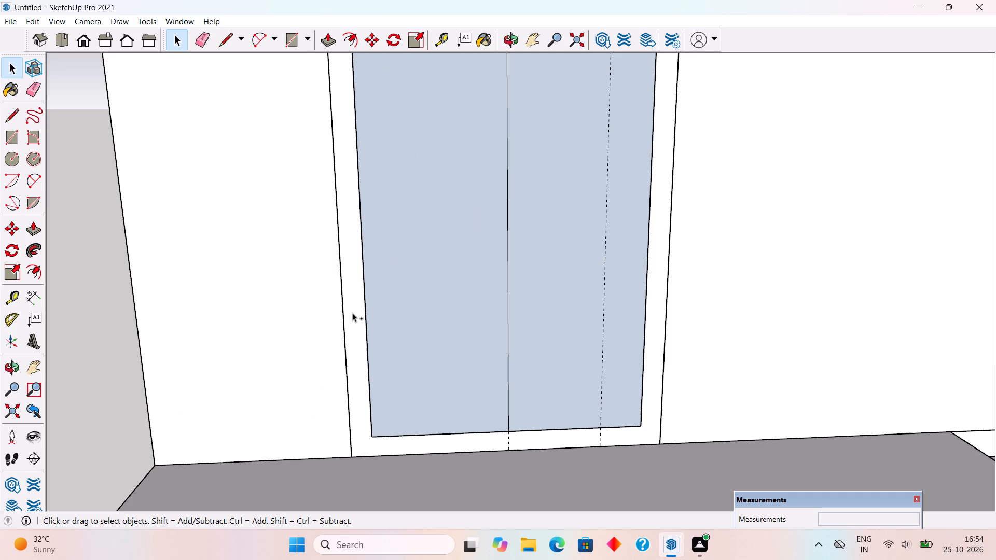
{"action": "key", "text": "ctrl+z"}
{"action": "key", "text": "ctrl+z"}
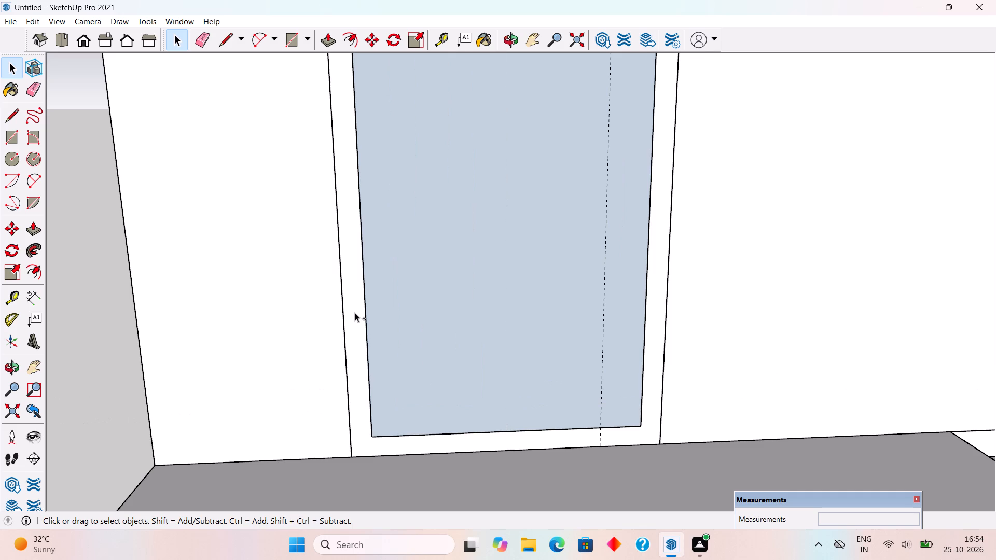
{"action": "key", "text": "ctrl+z"}
{"action": "scroll", "coordinate": [459, 353], "scroll_direction": "down", "scroll_amount": 6}
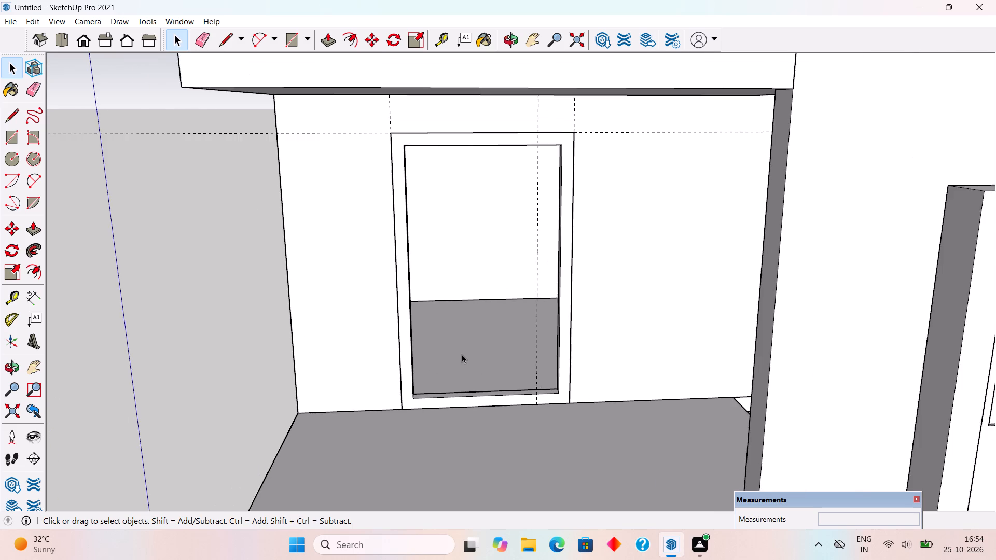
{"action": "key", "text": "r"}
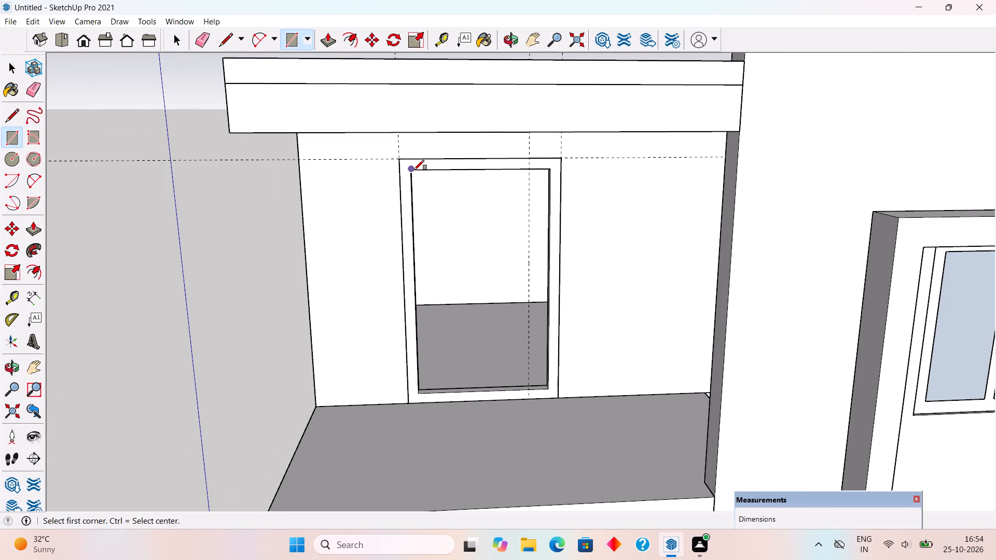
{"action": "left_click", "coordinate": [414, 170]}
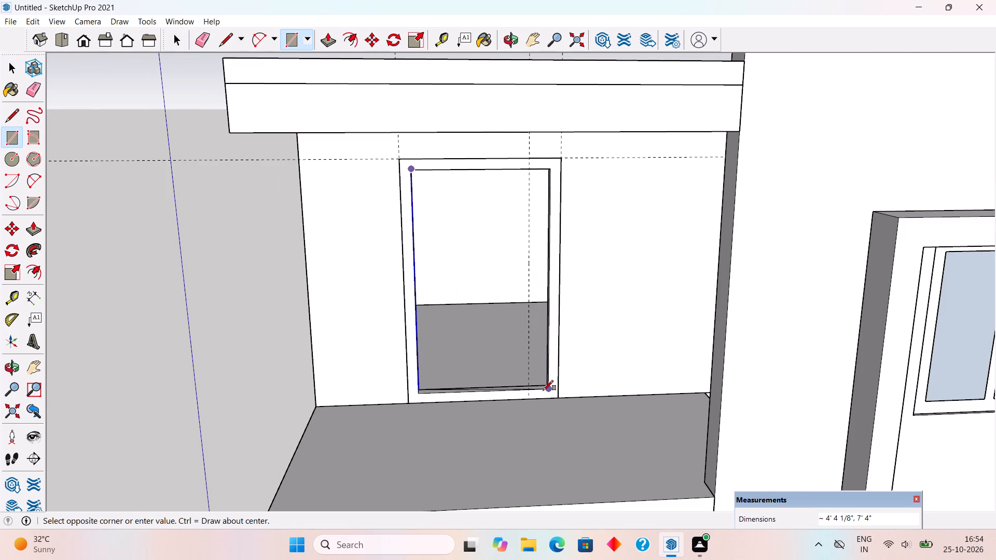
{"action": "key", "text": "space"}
Draw a 4' 4" by 7' 4" rectangle filling the door frame's opening, between its opposite inner corners.
{"action": "key", "text": "r"}
{"action": "scroll", "coordinate": [402, 174], "scroll_direction": "up", "scroll_amount": 3}
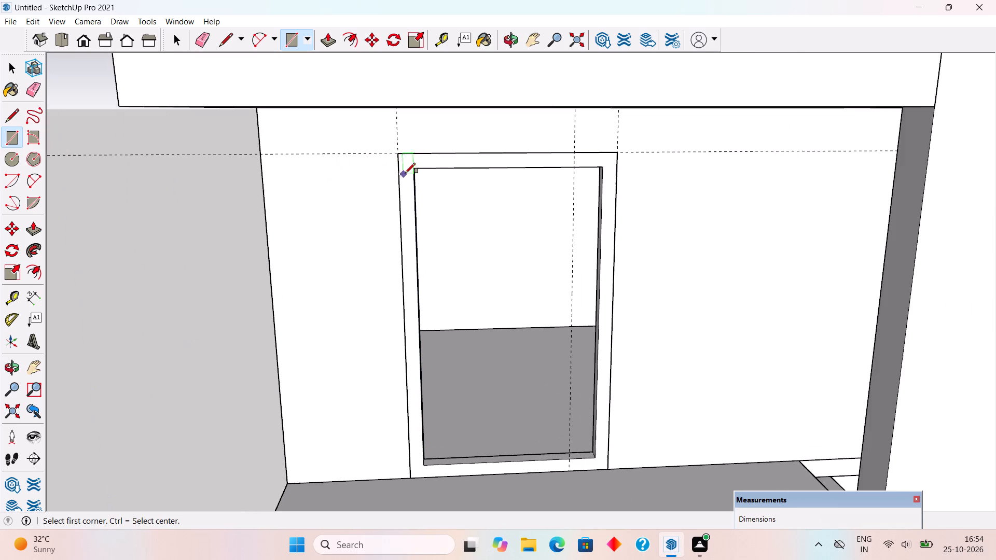
{"action": "scroll", "coordinate": [406, 172], "scroll_direction": "up", "scroll_amount": 4}
{"action": "left_click", "coordinate": [416, 171]}
{"action": "scroll", "coordinate": [420, 207], "scroll_direction": "down", "scroll_amount": 4}
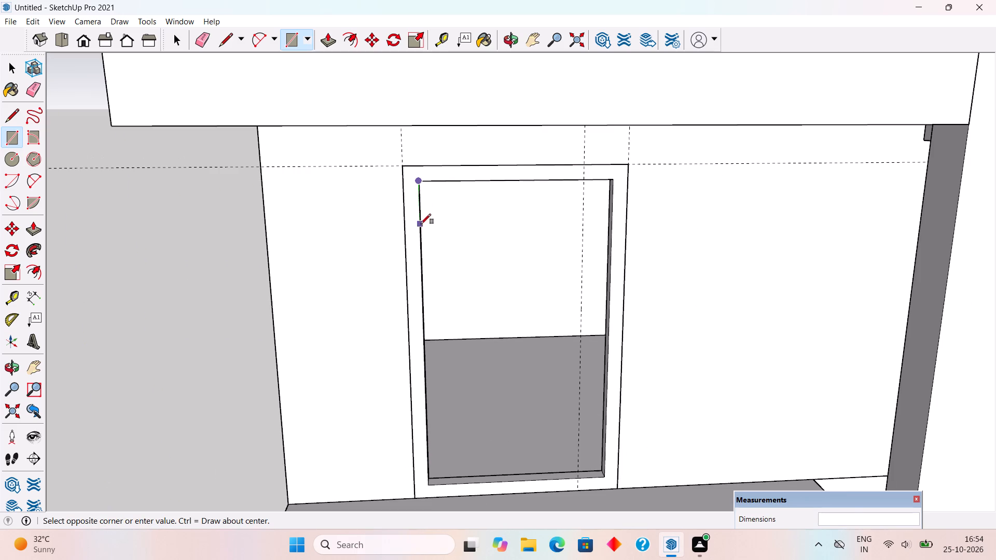
{"action": "left_click", "coordinate": [605, 477]}
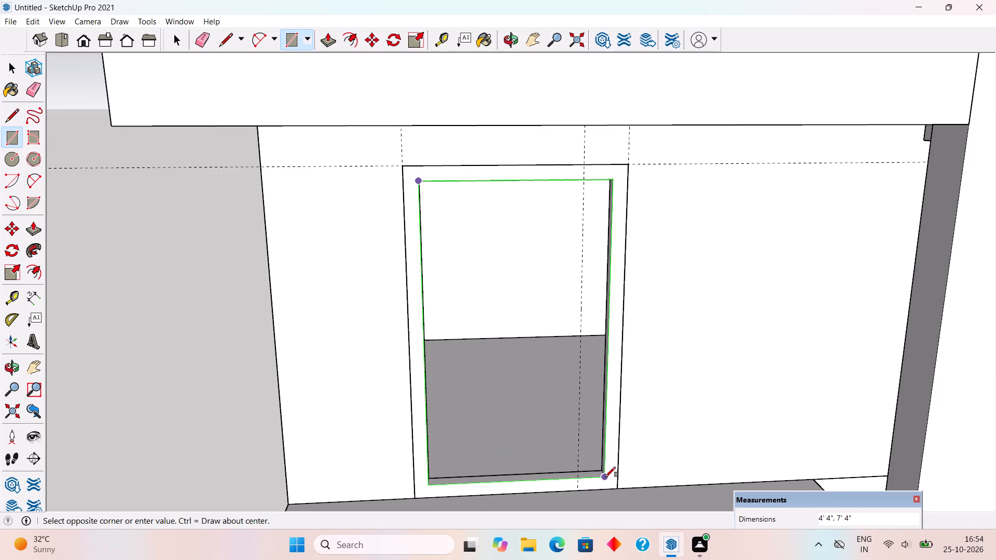
{"action": "key", "text": "space"}
Extrude the door face outward by 2" with Push/Pull to form a solid door slab.
{"action": "key", "text": "p"}
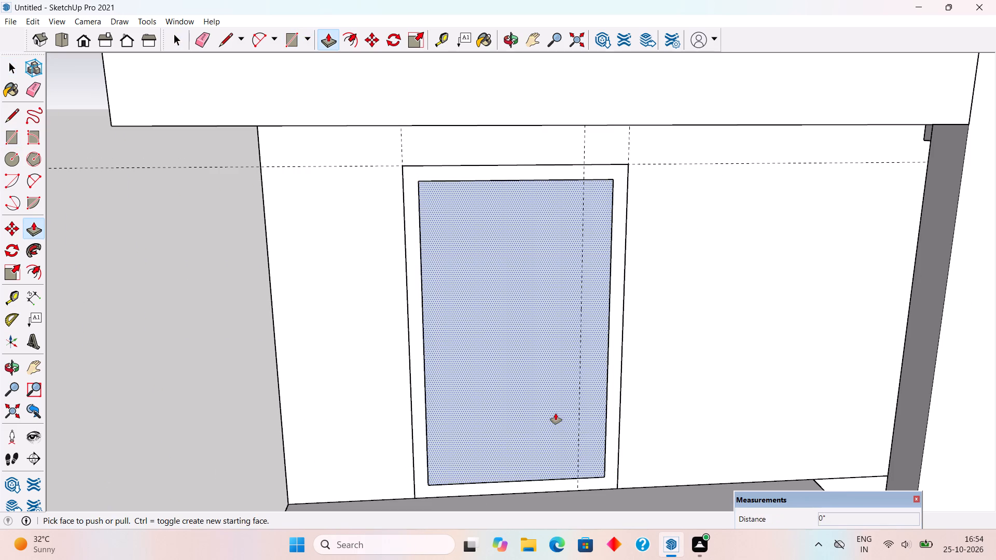
{"action": "left_click", "coordinate": [556, 413]}
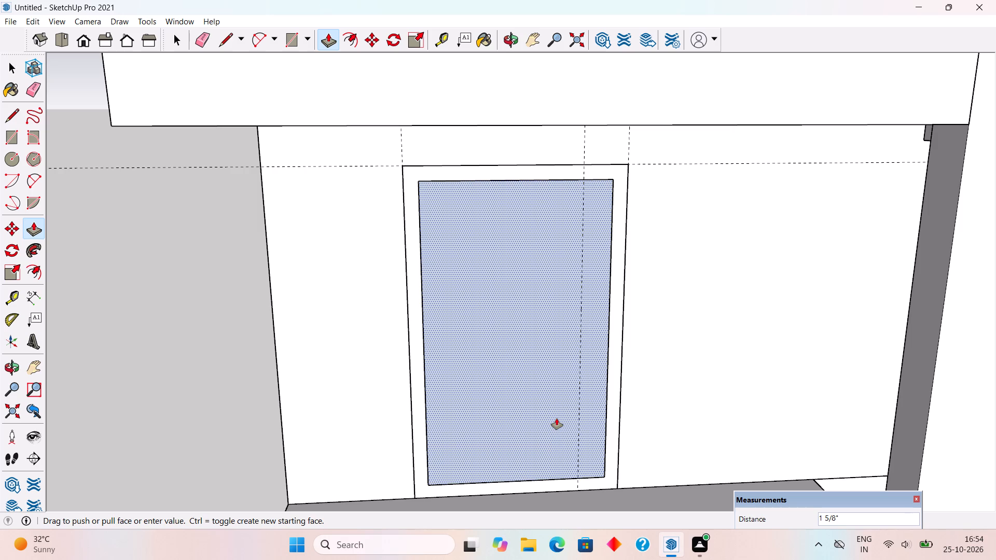
{"action": "type", "text": "2\""}
{"action": "key", "text": "Return"}
{"action": "key", "text": "space"}
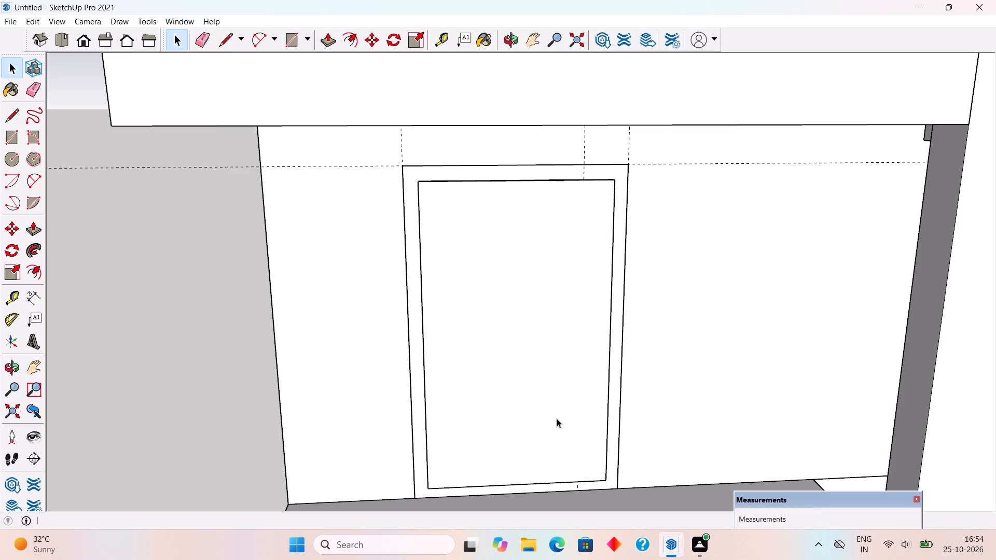
Select all the connected faces and edges of the door slab and make them a group.
{"action": "scroll", "coordinate": [557, 418], "scroll_direction": "down", "scroll_amount": 5}
{"action": "middle_click_drag", "start_coordinate": [564, 425], "coordinate": [685, 341]}
{"action": "scroll", "coordinate": [483, 456], "scroll_direction": "up", "scroll_amount": 5}
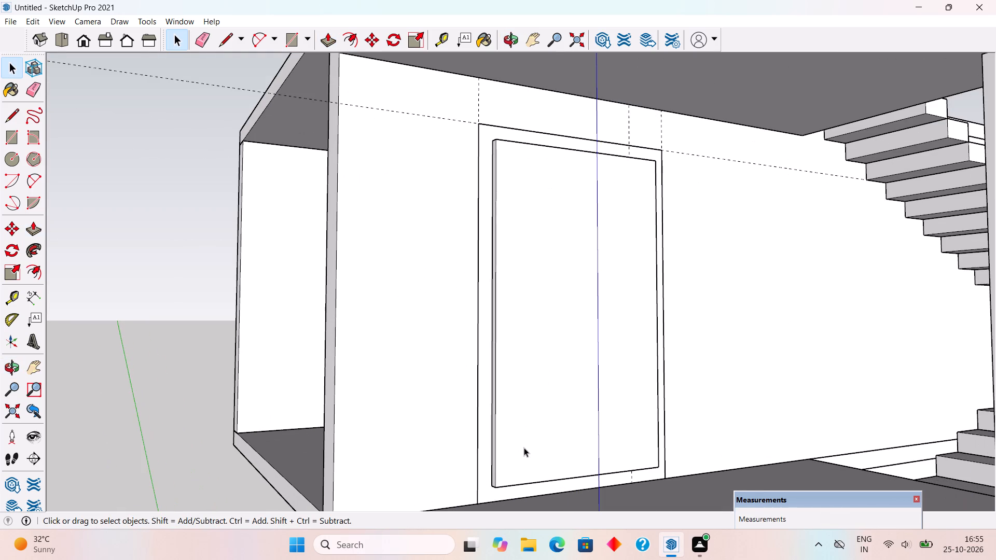
{"action": "triple_click", "coordinate": [524, 447]}
{"action": "right_click", "coordinate": [524, 447]}
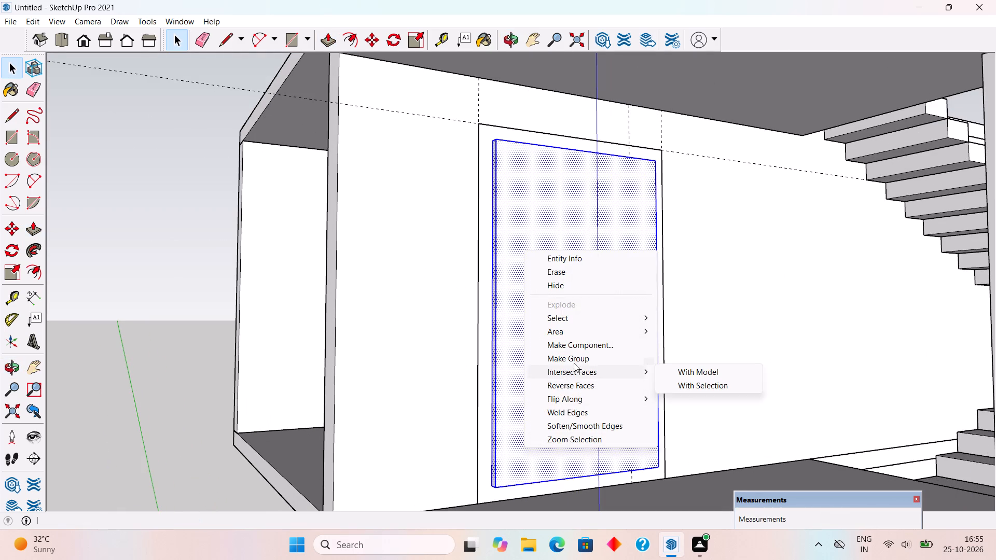
{"action": "left_click", "coordinate": [574, 361]}
Inside the door group, draw a vertical line between the front face's bottom and top edge midpoints, splitting it into two leaves.
{"action": "scroll", "coordinate": [574, 361], "scroll_direction": "down", "scroll_amount": 5}
{"action": "middle_click_drag", "start_coordinate": [574, 361], "coordinate": [439, 386]}
{"action": "scroll", "coordinate": [495, 377], "scroll_direction": "up", "scroll_amount": 5}
{"action": "triple_click", "coordinate": [503, 370]}
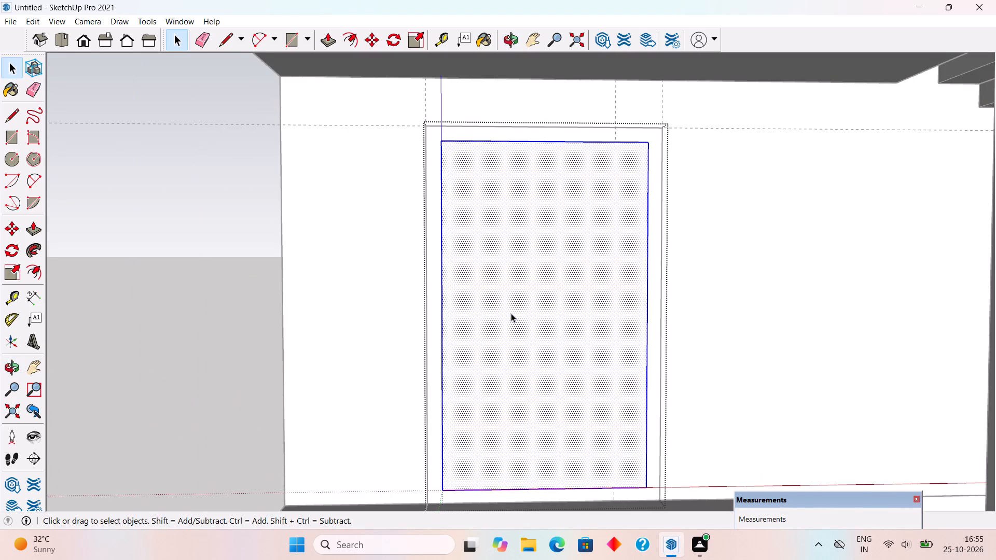
{"action": "scroll", "coordinate": [515, 377], "scroll_direction": "down", "scroll_amount": 1}
{"action": "scroll", "coordinate": [529, 483], "scroll_direction": "up", "scroll_amount": 2}
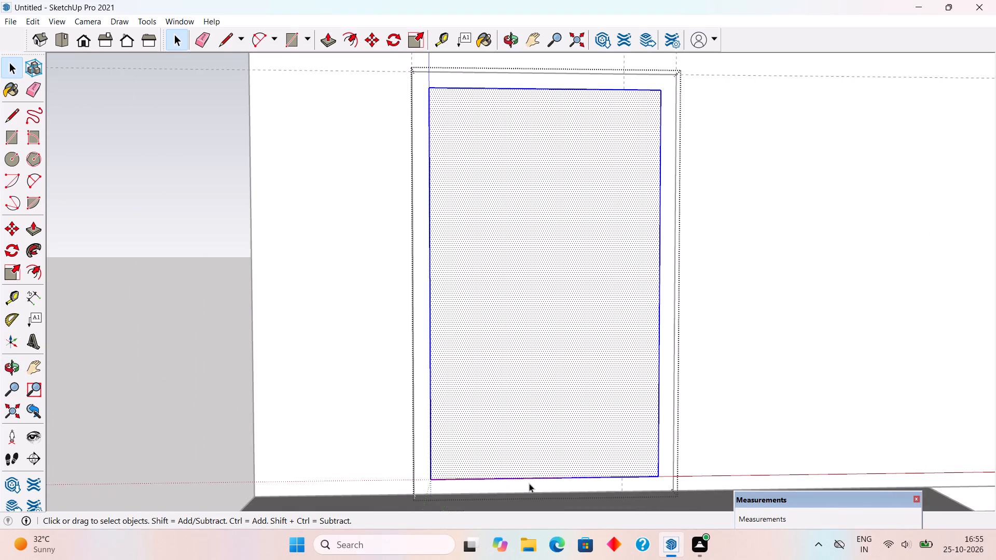
{"action": "key", "text": "l"}
{"action": "left_click", "coordinate": [542, 478]}
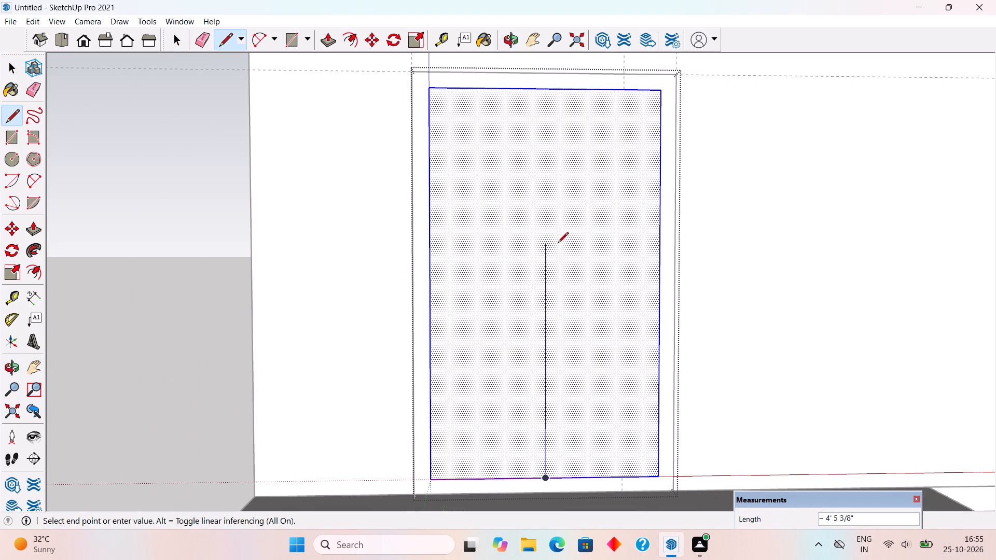
{"action": "left_click", "coordinate": [552, 89]}
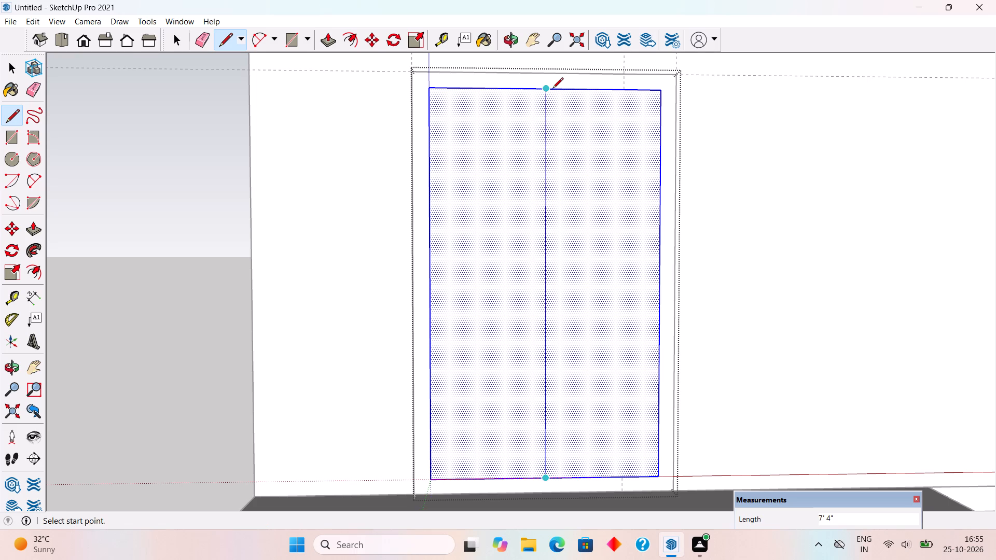
{"action": "key", "text": "space"}
{"action": "left_click", "coordinate": [189, 169]}
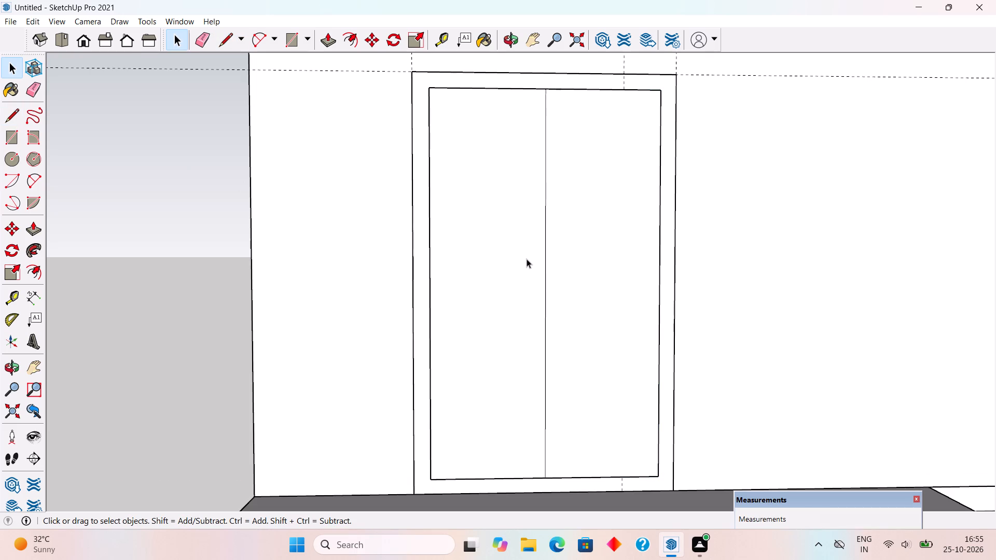
Reopen the door group and start offsetting the left leaf's outline inward.
{"action": "double_click", "coordinate": [527, 259]}
{"action": "scroll", "coordinate": [527, 258], "scroll_direction": "up", "scroll_amount": 2}
{"action": "scroll", "coordinate": [527, 258], "scroll_direction": "down", "scroll_amount": 2}
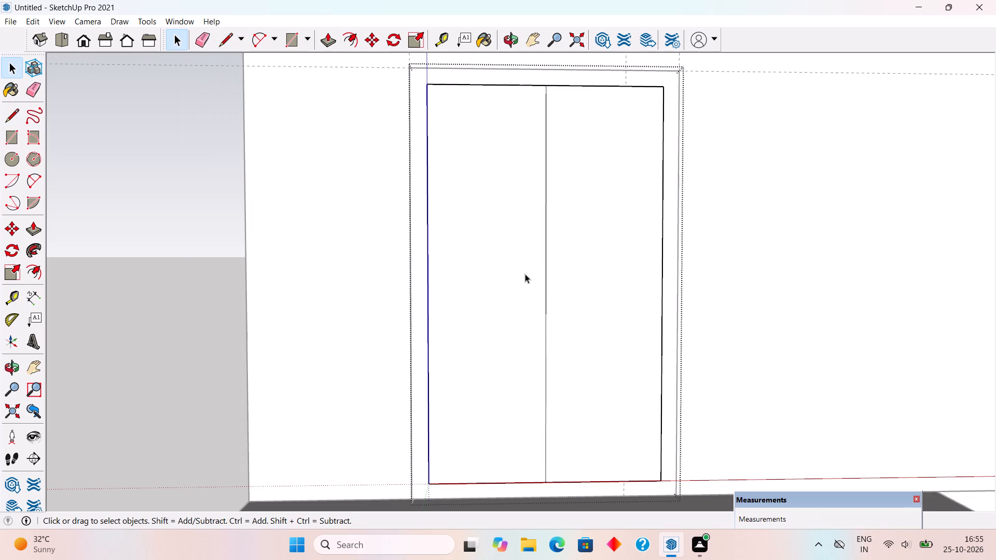
{"action": "key", "text": "f"}
{"action": "left_click", "coordinate": [498, 463]}
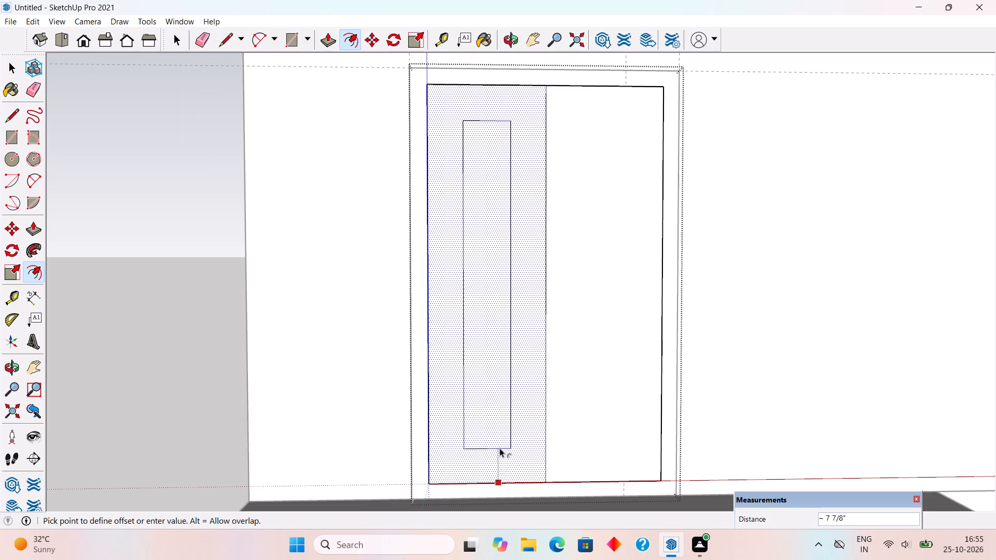
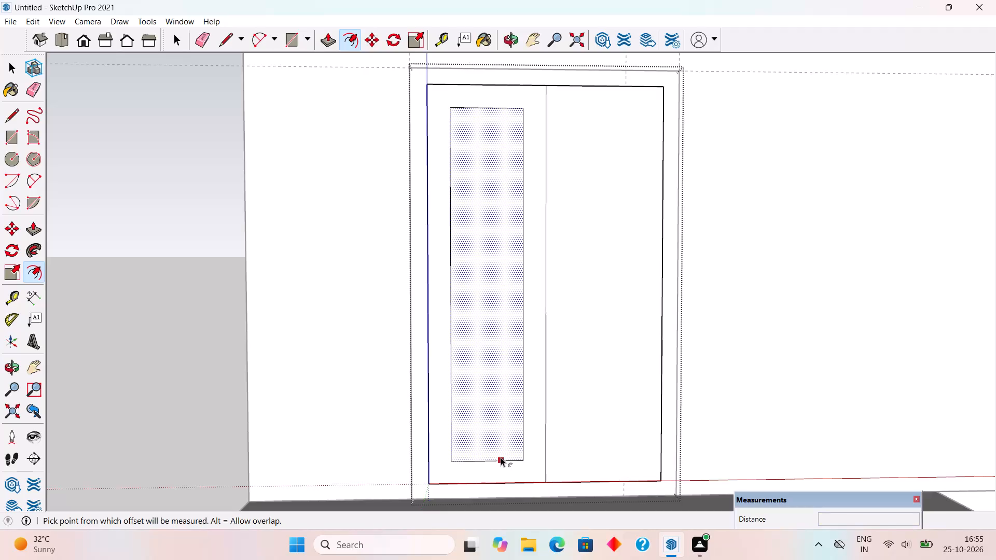
Offset the left leaf's inner rectangle inward by 1", and offset the resulting rectangle inward by another 4".
{"action": "left_click", "coordinate": [501, 457]}
{"action": "type", "text": "1\""}
{"action": "key", "text": "Return"}
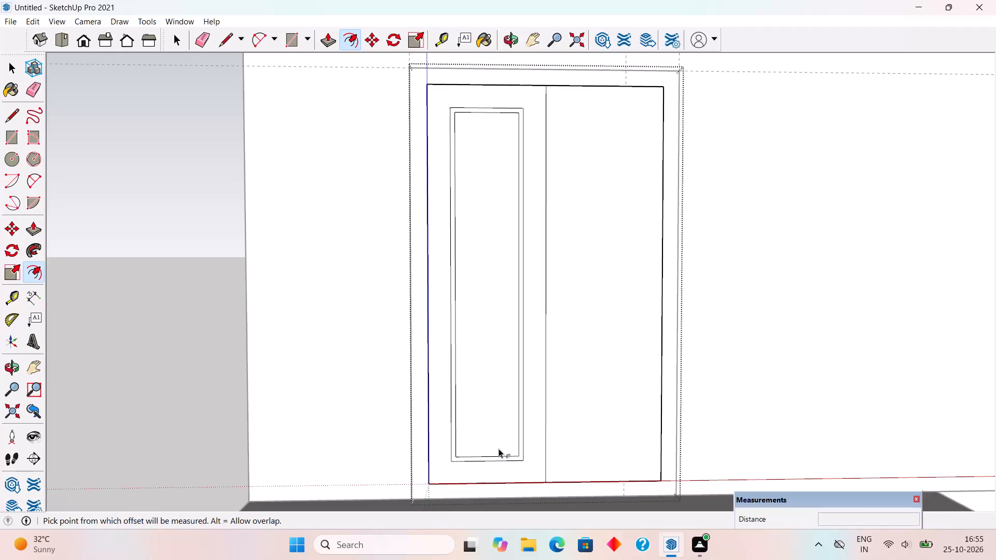
{"action": "left_click", "coordinate": [497, 448]}
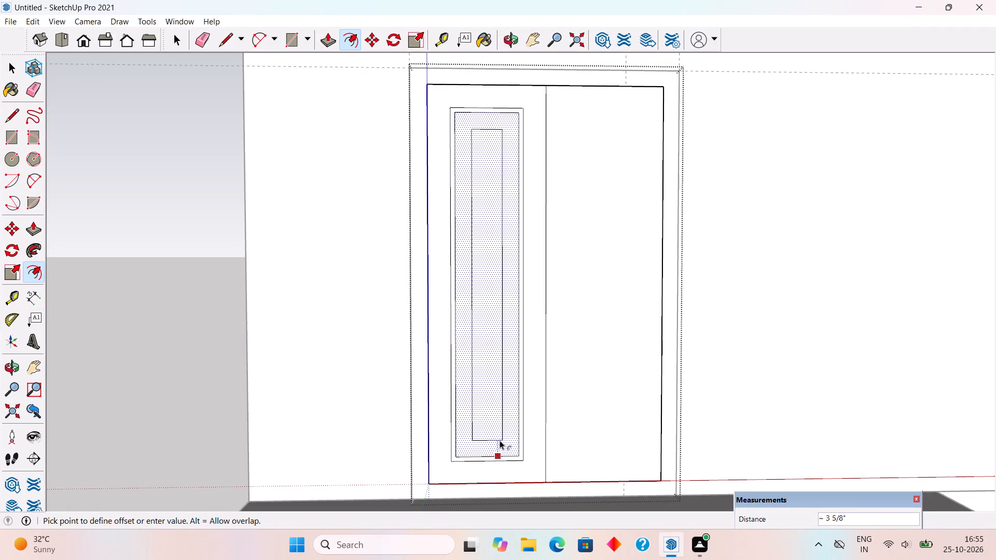
{"action": "type", "text": "4\""}
{"action": "key", "text": "Return"}
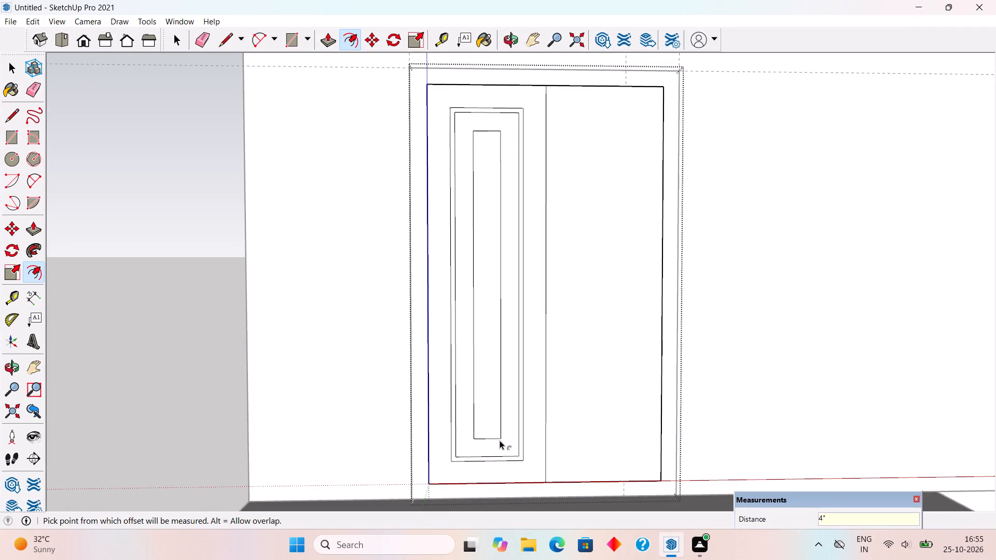
Offset the right leaf's outline inward by 5", 1" and 4" in succession to match the left leaf's nested rectangles.
{"action": "left_click", "coordinate": [570, 471]}
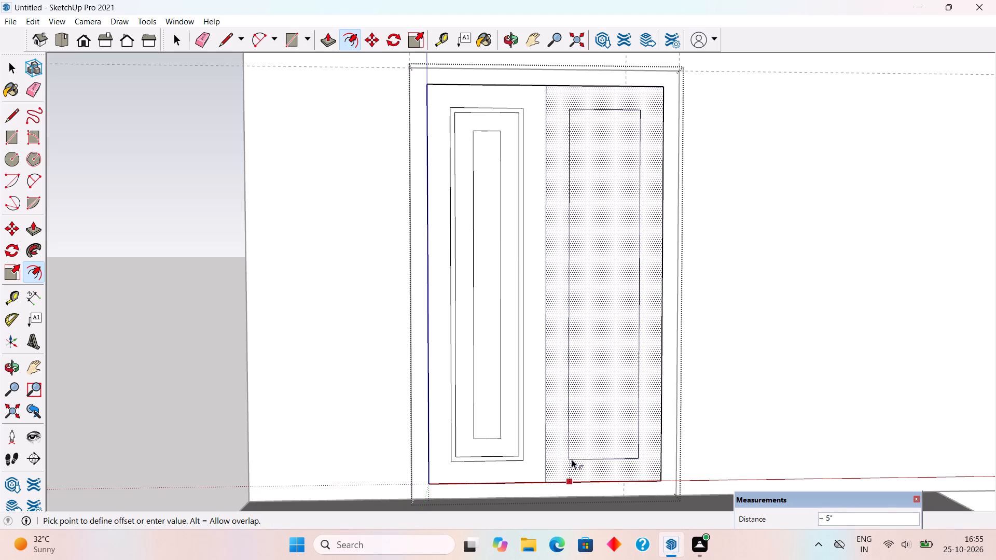
{"action": "type", "text": "5\""}
{"action": "key", "text": "Return"}
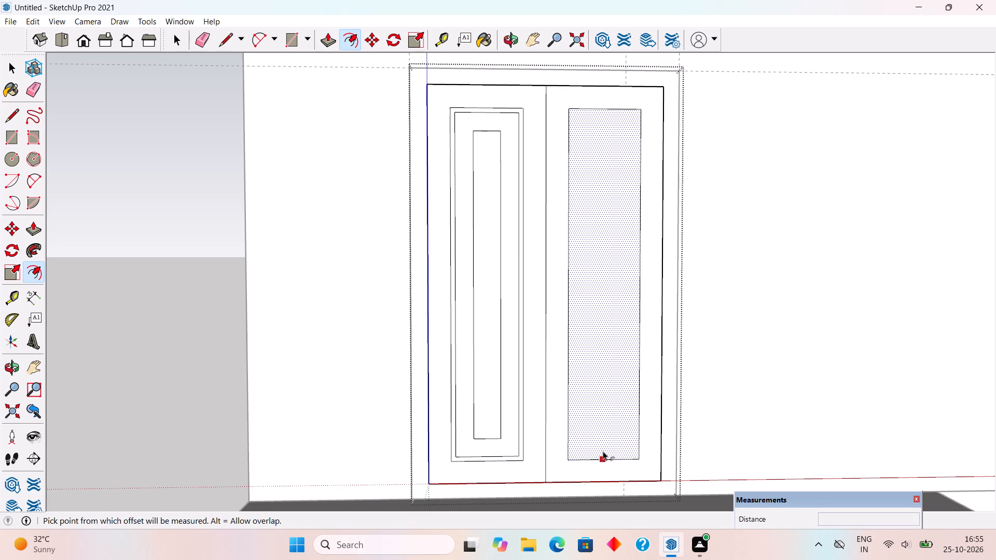
{"action": "left_click", "coordinate": [603, 451]}
{"action": "type", "text": "1\""}
{"action": "key", "text": "Return"}
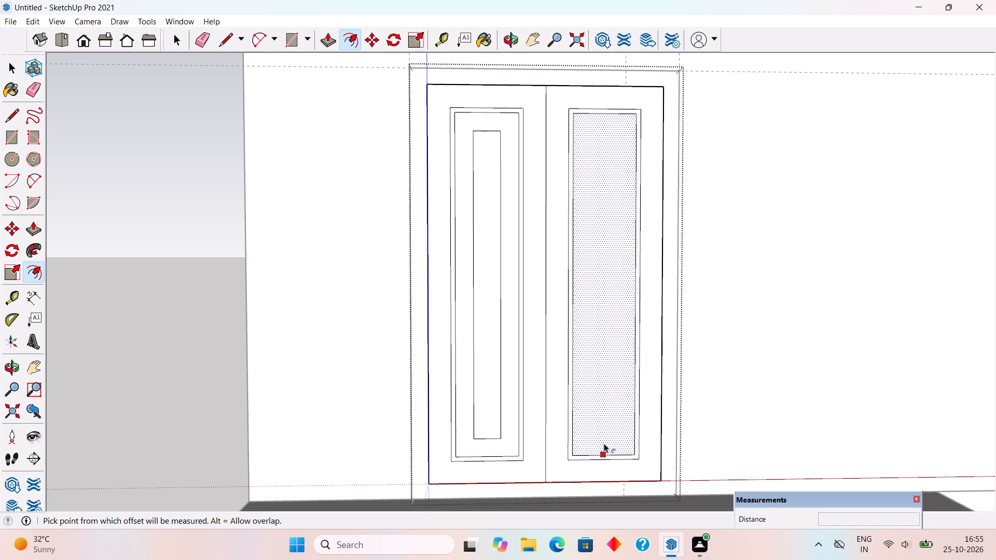
{"action": "left_click", "coordinate": [604, 443]}
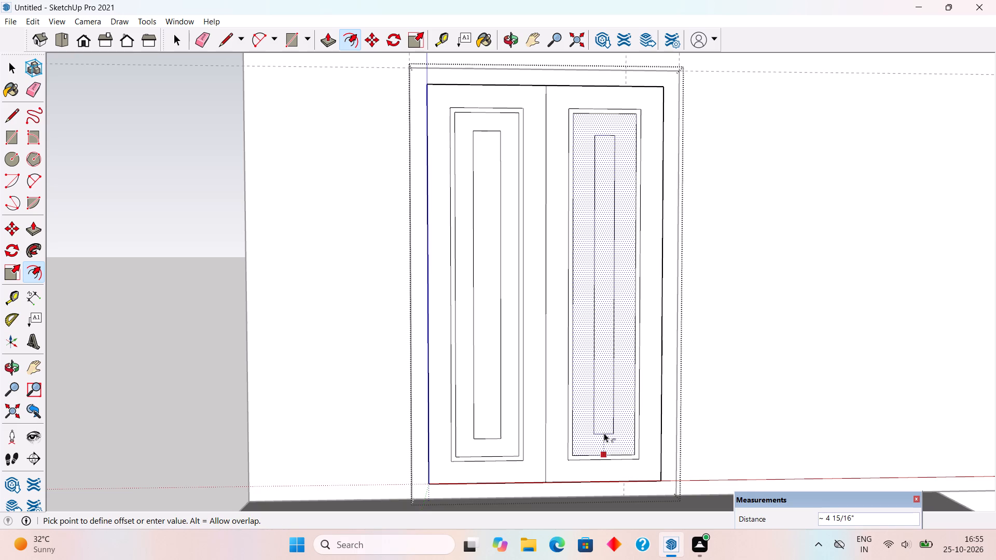
{"action": "type", "text": "4\""}
{"action": "key", "text": "Return"}
{"action": "key", "text": "space"}
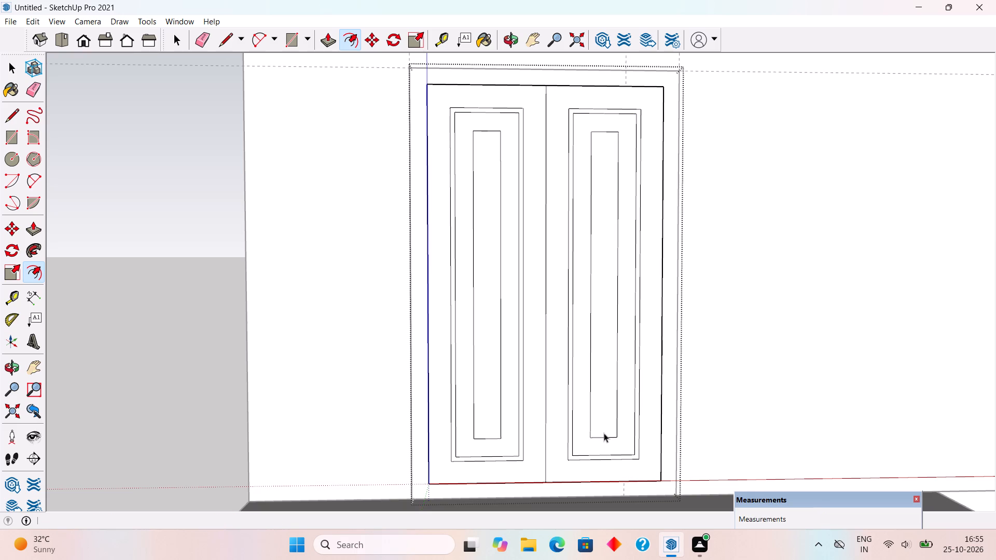
Recess the narrow 1" border ring on both the left and right leaves by 0.5" with Push/Pull.
{"action": "middle_click_drag", "start_coordinate": [532, 457], "coordinate": [647, 473]}
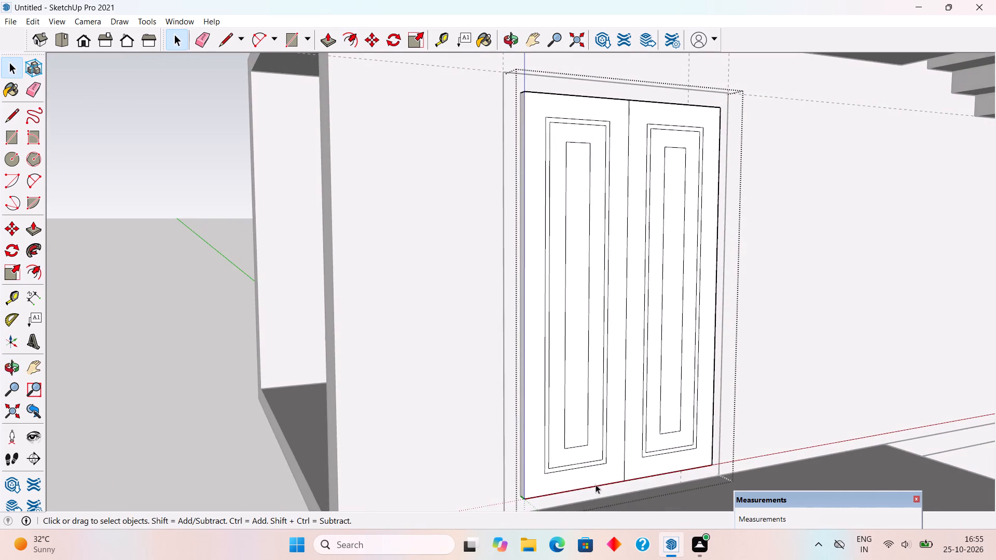
{"action": "scroll", "coordinate": [552, 468], "scroll_direction": "up", "scroll_amount": 13}
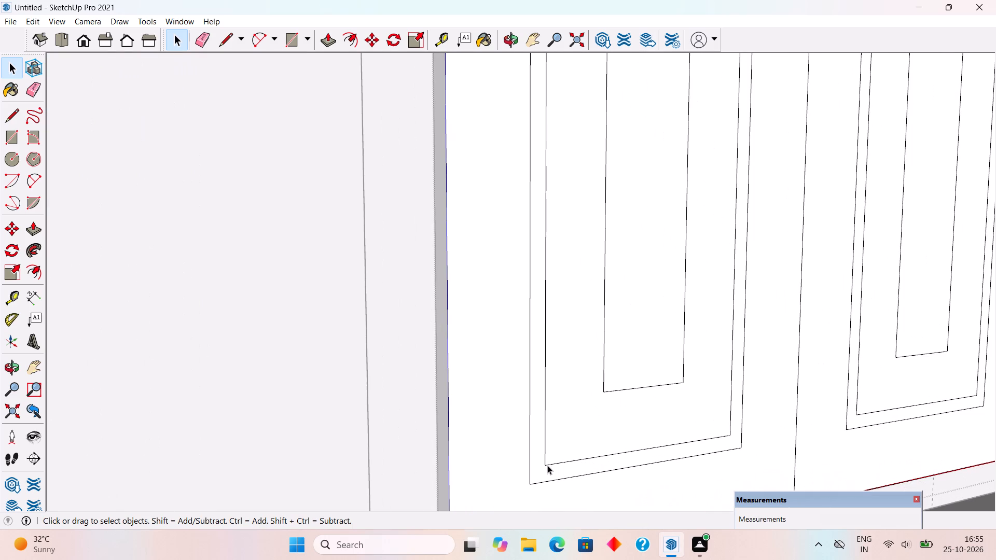
{"action": "left_click", "coordinate": [547, 465]}
{"action": "left_click", "coordinate": [541, 471]}
{"action": "scroll", "coordinate": [541, 471], "scroll_direction": "up", "scroll_amount": 5}
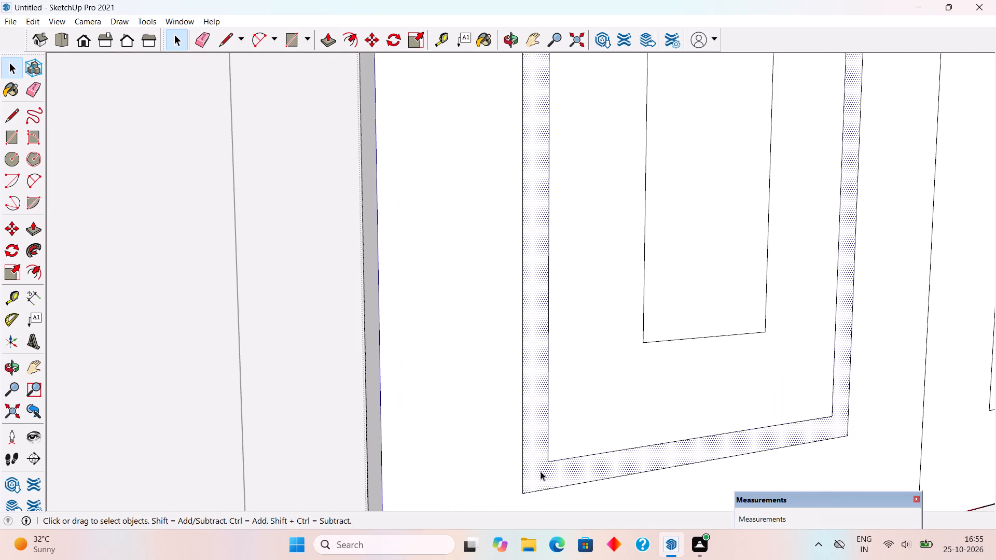
{"action": "key", "text": "p"}
{"action": "left_click", "coordinate": [541, 471]}
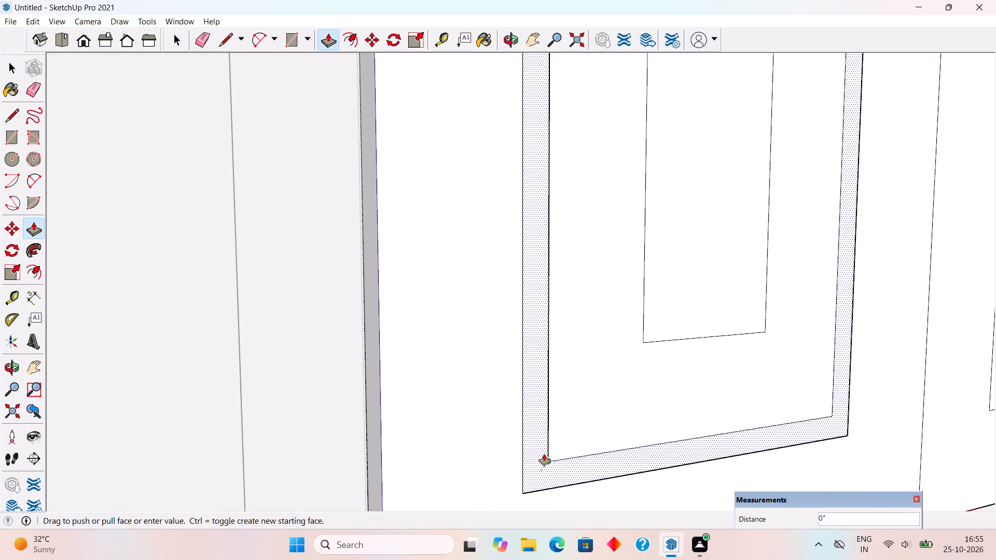
{"action": "type", "text": ".5\""}
{"action": "key", "text": "Return"}
{"action": "scroll", "coordinate": [522, 450], "scroll_direction": "down", "scroll_amount": 1}
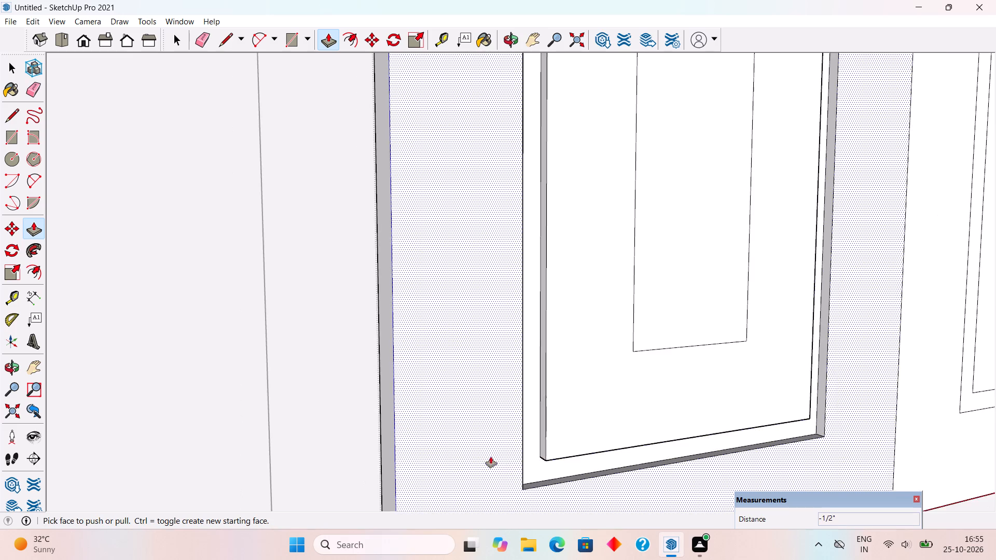
{"action": "scroll", "coordinate": [485, 453], "scroll_direction": "down", "scroll_amount": 7}
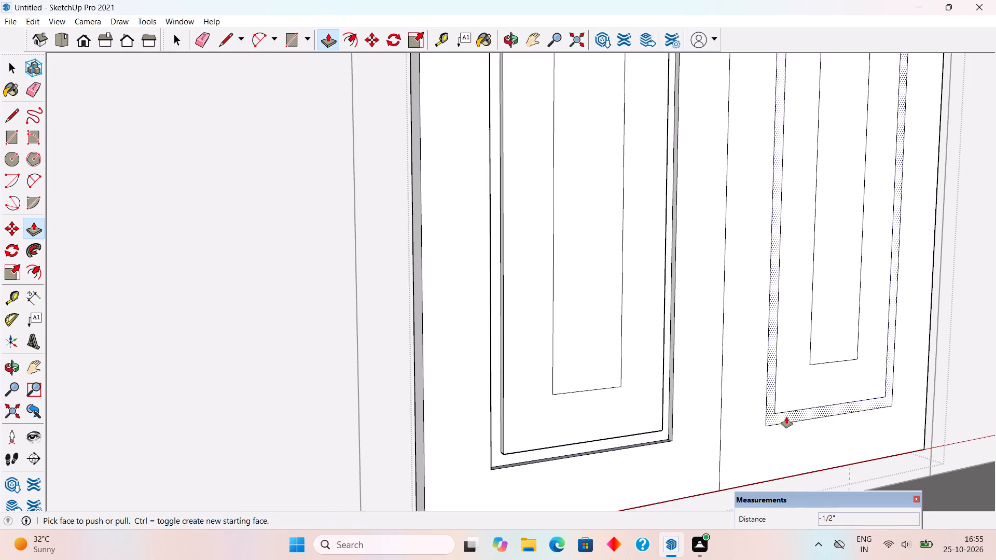
{"action": "double_click", "coordinate": [786, 417]}
Pull the central panel of both door leaves outward by 0.5" with Push/Pull.
{"action": "middle_click_drag", "start_coordinate": [740, 429], "coordinate": [611, 442]}
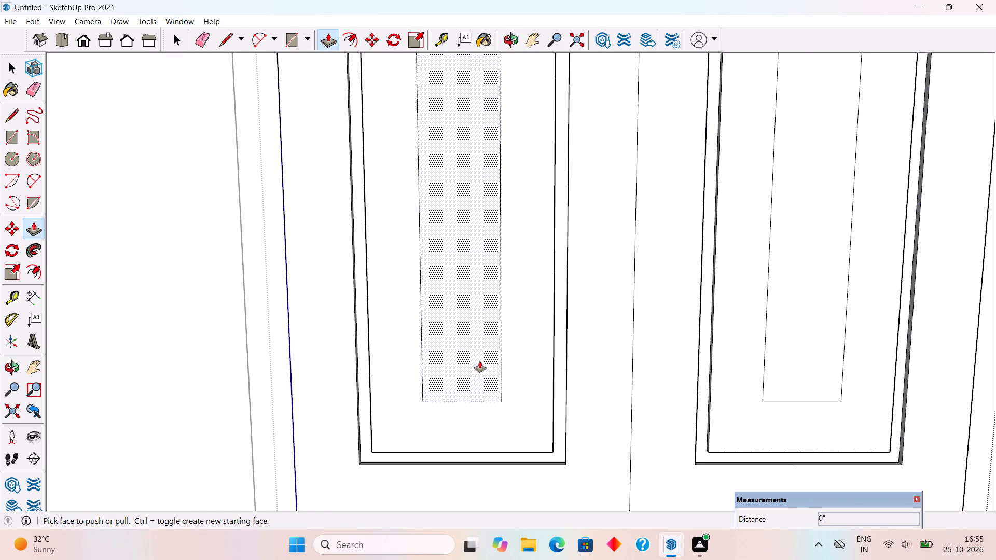
{"action": "left_click", "coordinate": [480, 361]}
{"action": "type", "text": ".5\""}
{"action": "key", "text": "Return"}
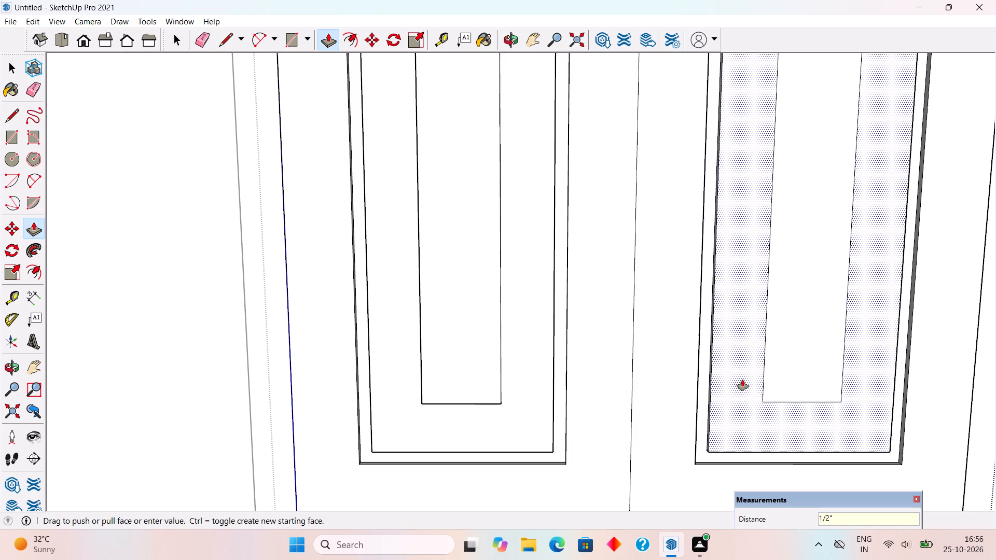
{"action": "double_click", "coordinate": [815, 380]}
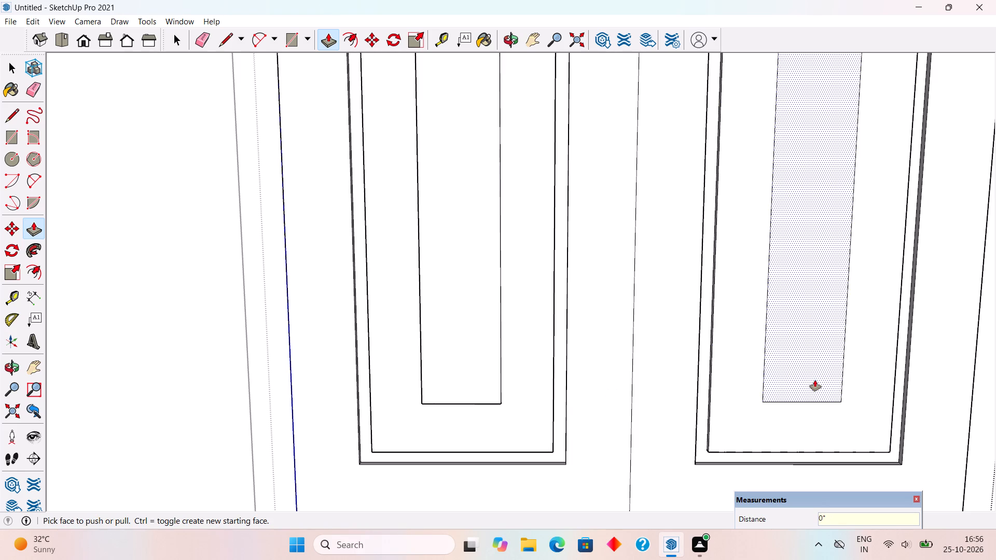
{"action": "key", "text": "space"}
Place vertical guides 0.15" to either side of the dividing line between the two door leaves.
{"action": "scroll", "coordinate": [787, 366], "scroll_direction": "down", "scroll_amount": 15}
{"action": "scroll", "coordinate": [718, 341], "scroll_direction": "down", "scroll_amount": 3}
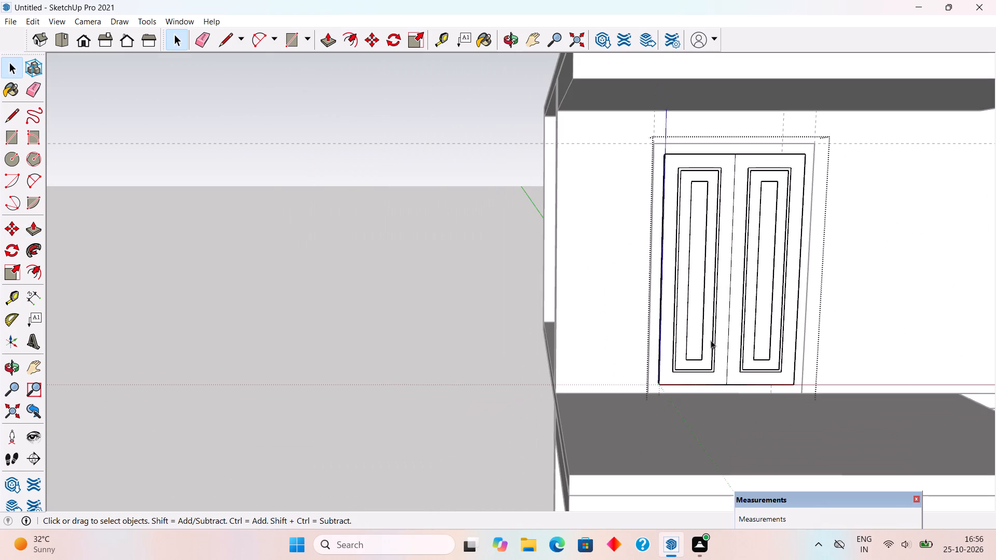
{"action": "middle_click_drag", "start_coordinate": [670, 315], "coordinate": [795, 317]}
{"action": "scroll", "coordinate": [755, 299], "scroll_direction": "up", "scroll_amount": 5}
{"action": "scroll", "coordinate": [699, 282], "scroll_direction": "up", "scroll_amount": 2}
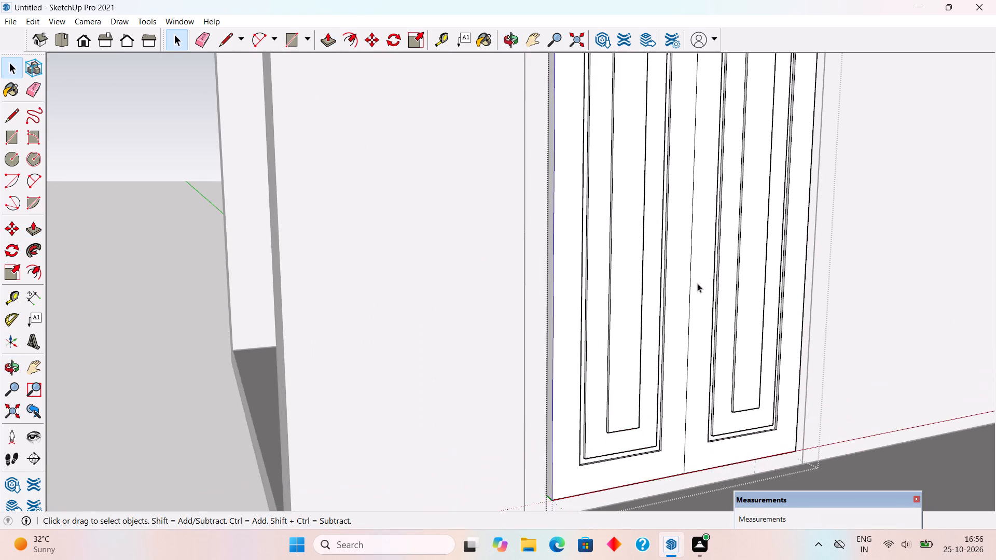
{"action": "scroll", "coordinate": [697, 283], "scroll_direction": "up", "scroll_amount": 3}
{"action": "middle_click_drag", "start_coordinate": [681, 298], "coordinate": [566, 313]}
{"action": "scroll", "coordinate": [644, 335], "scroll_direction": "up", "scroll_amount": 1}
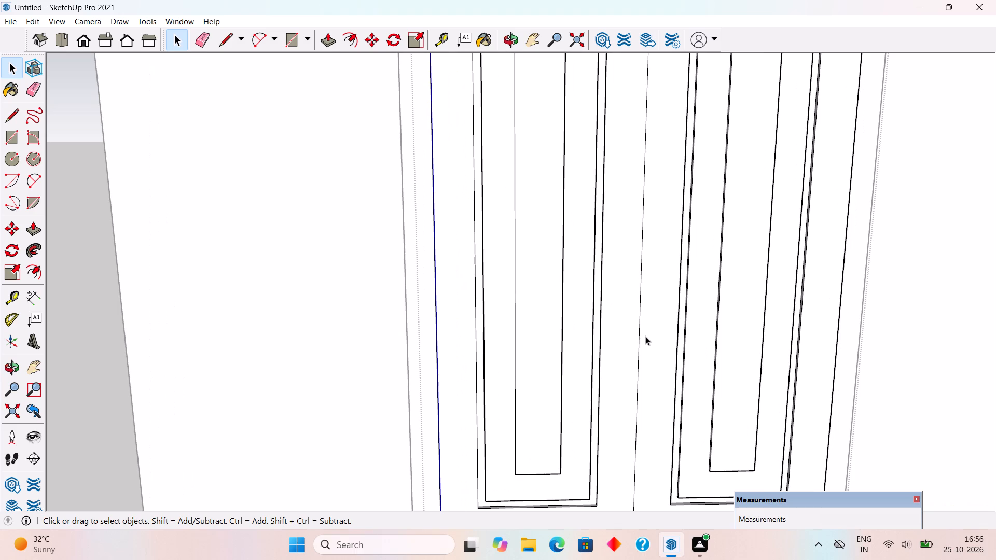
{"action": "key", "text": "t"}
{"action": "left_click", "coordinate": [641, 361]}
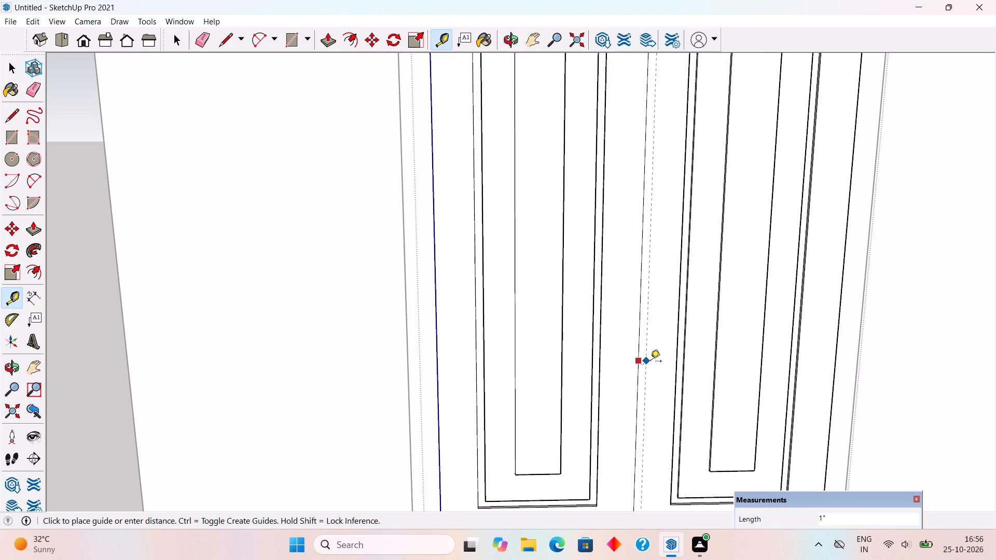
{"action": "type", "text": ".15\""}
{"action": "key", "text": "Return"}
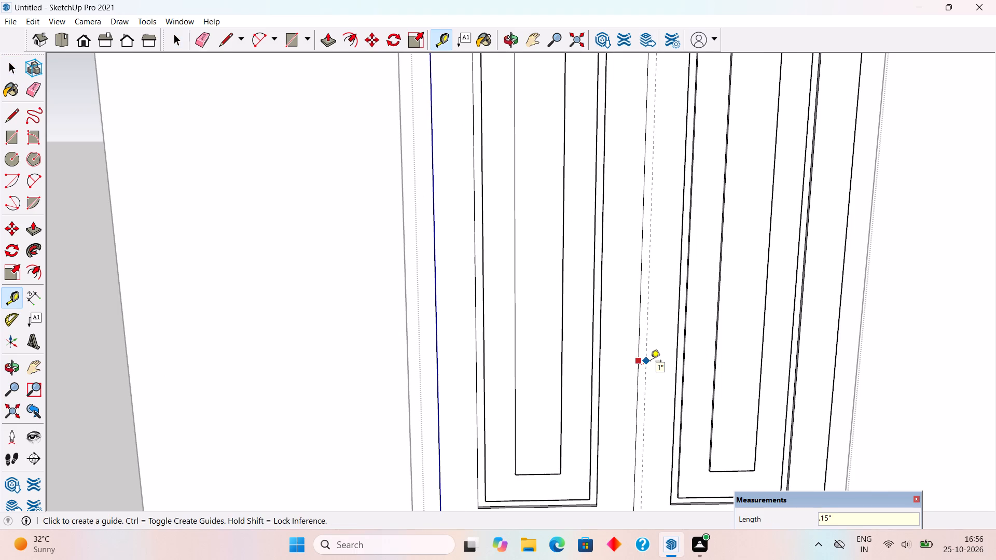
{"action": "scroll", "coordinate": [651, 362], "scroll_direction": "up", "scroll_amount": 17}
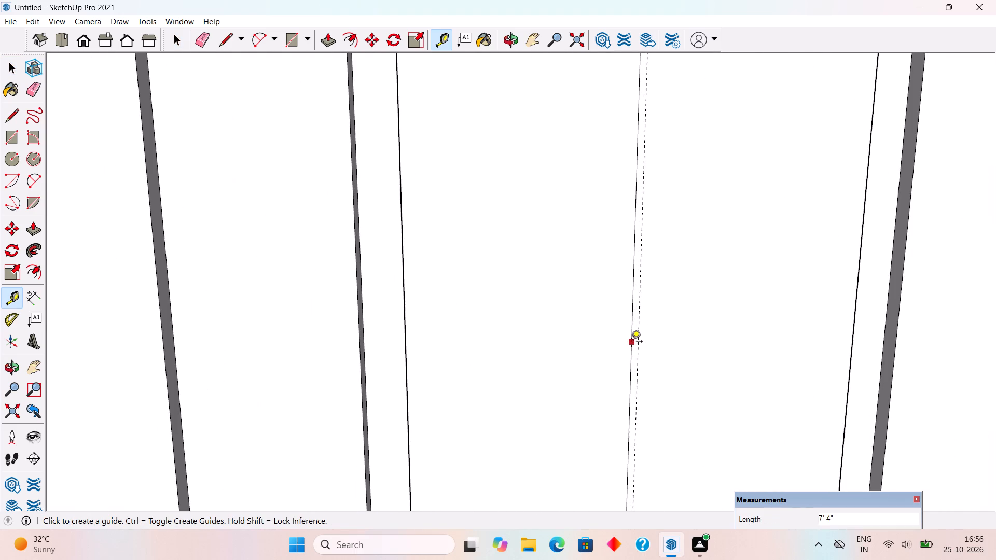
{"action": "left_click", "coordinate": [631, 342]}
{"action": "type", "text": ".15\""}
{"action": "key", "text": "Return"}
{"action": "scroll", "coordinate": [592, 362], "scroll_direction": "down", "scroll_amount": 5}
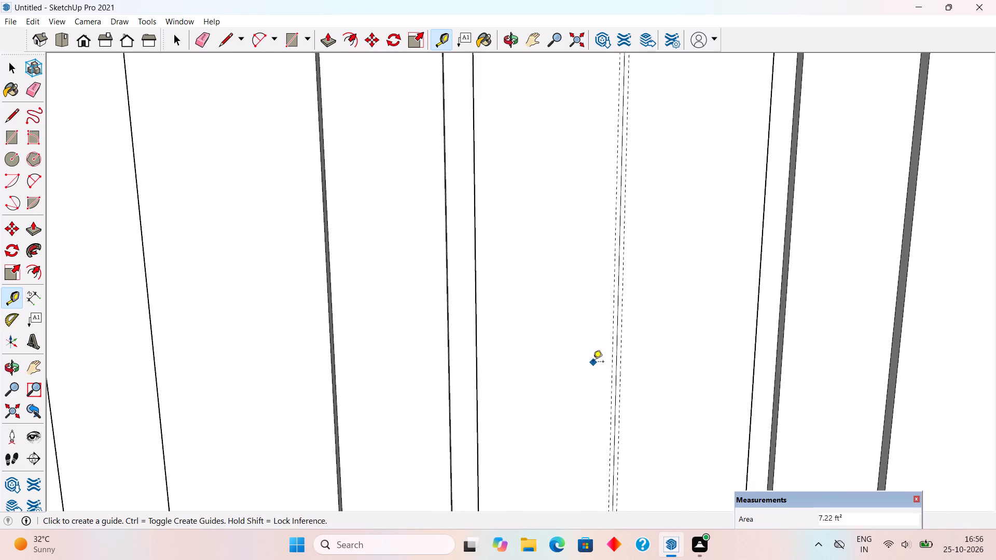
Delete the centre dividing line between the two guides on the door face.
{"action": "scroll", "coordinate": [593, 362], "scroll_direction": "down", "scroll_amount": 6}
{"action": "key", "text": "space"}
{"action": "scroll", "coordinate": [593, 362], "scroll_direction": "down", "scroll_amount": 5}
{"action": "scroll", "coordinate": [614, 265], "scroll_direction": "down", "scroll_amount": 4}
{"action": "scroll", "coordinate": [604, 404], "scroll_direction": "down", "scroll_amount": 2}
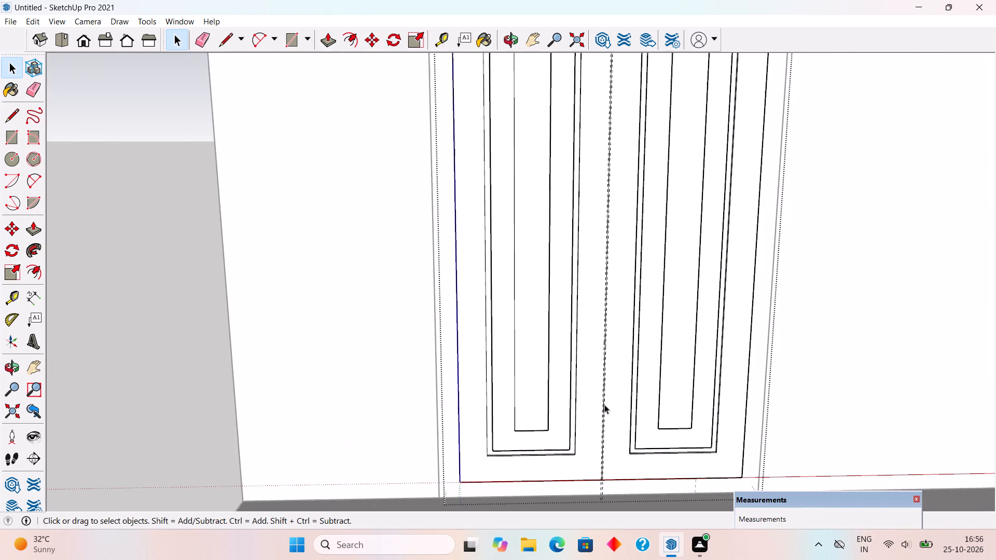
{"action": "scroll", "coordinate": [602, 362], "scroll_direction": "down", "scroll_amount": 4}
{"action": "scroll", "coordinate": [606, 441], "scroll_direction": "up", "scroll_amount": 20}
{"action": "scroll", "coordinate": [606, 441], "scroll_direction": "up", "scroll_amount": 3}
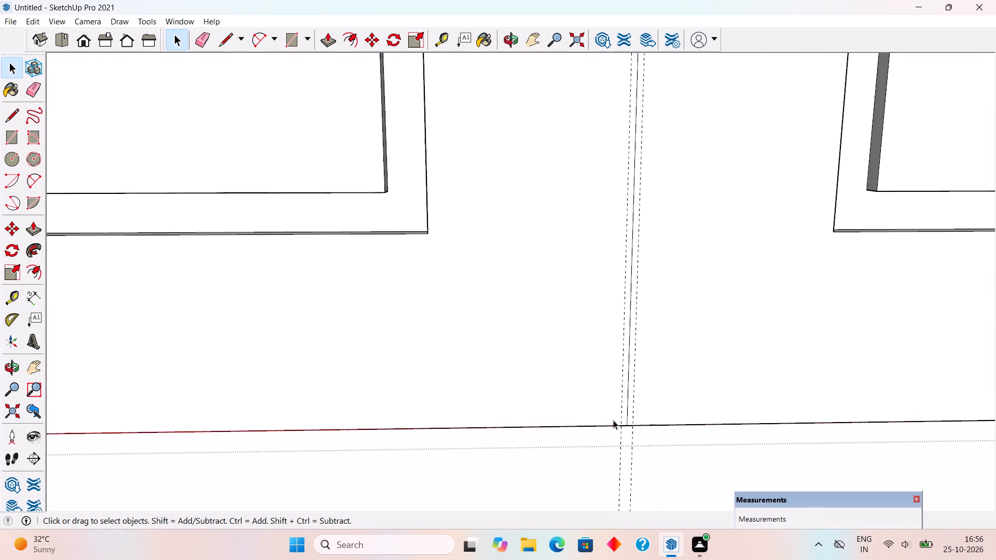
{"action": "scroll", "coordinate": [613, 420], "scroll_direction": "up", "scroll_amount": 15}
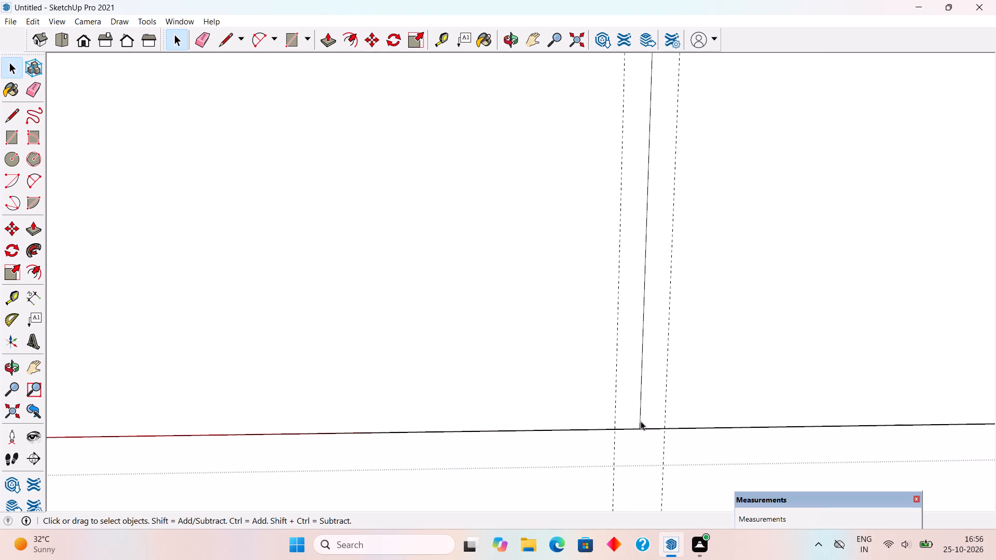
{"action": "left_click", "coordinate": [641, 421]}
{"action": "key", "text": "Delete"}
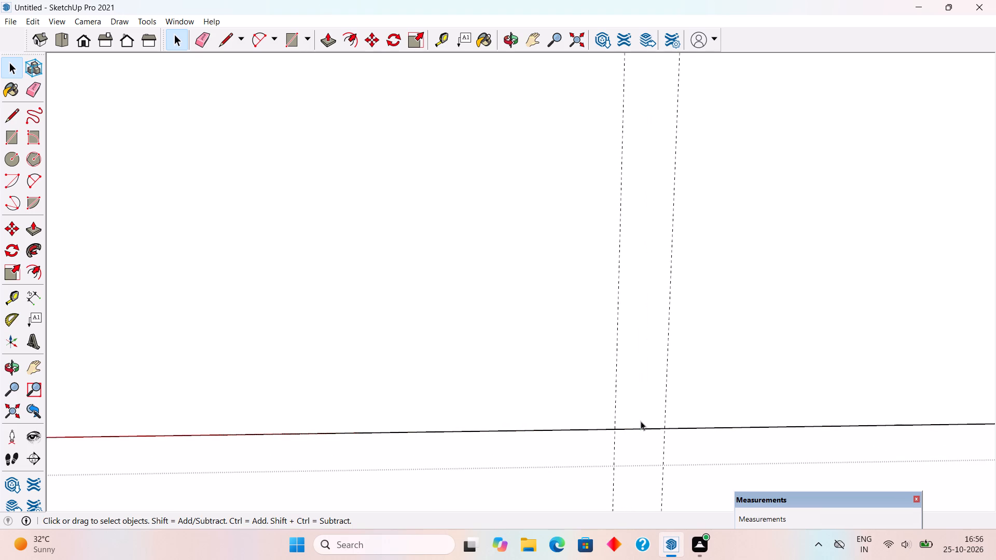
Draw a line along the left guide from the door face's bottom edge to its top edge.
{"action": "key", "text": "l"}
{"action": "left_click", "coordinate": [614, 430]}
{"action": "scroll", "coordinate": [614, 429], "scroll_direction": "down", "scroll_amount": 2}
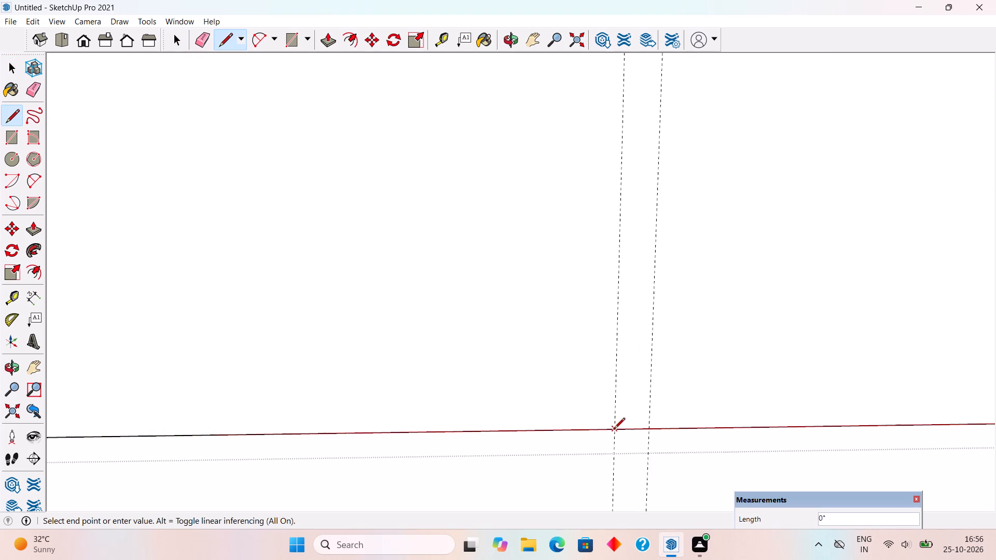
{"action": "scroll", "coordinate": [614, 429], "scroll_direction": "down", "scroll_amount": 15}
{"action": "scroll", "coordinate": [614, 429], "scroll_direction": "down", "scroll_amount": 17}
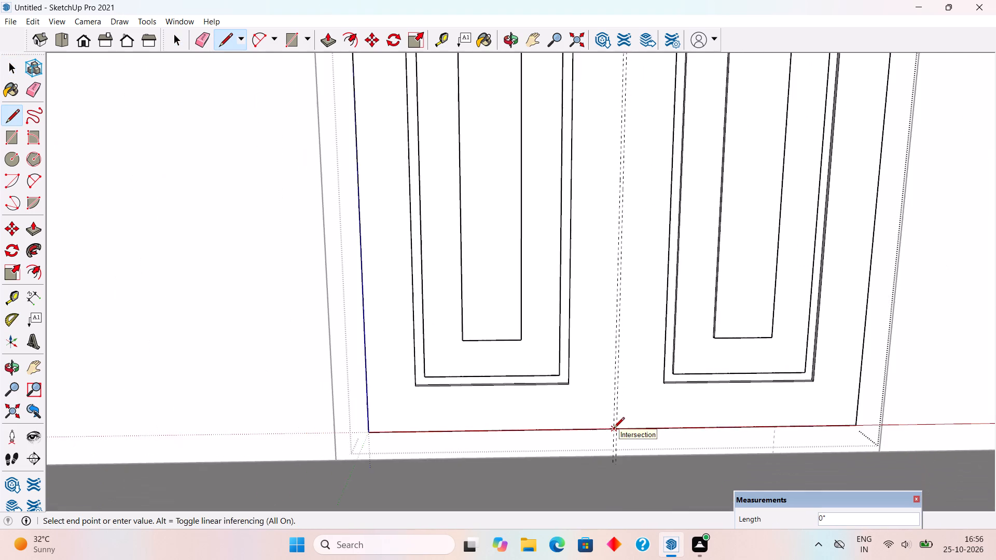
{"action": "scroll", "coordinate": [614, 429], "scroll_direction": "down", "scroll_amount": 7}
{"action": "scroll", "coordinate": [615, 77], "scroll_direction": "up", "scroll_amount": 2}
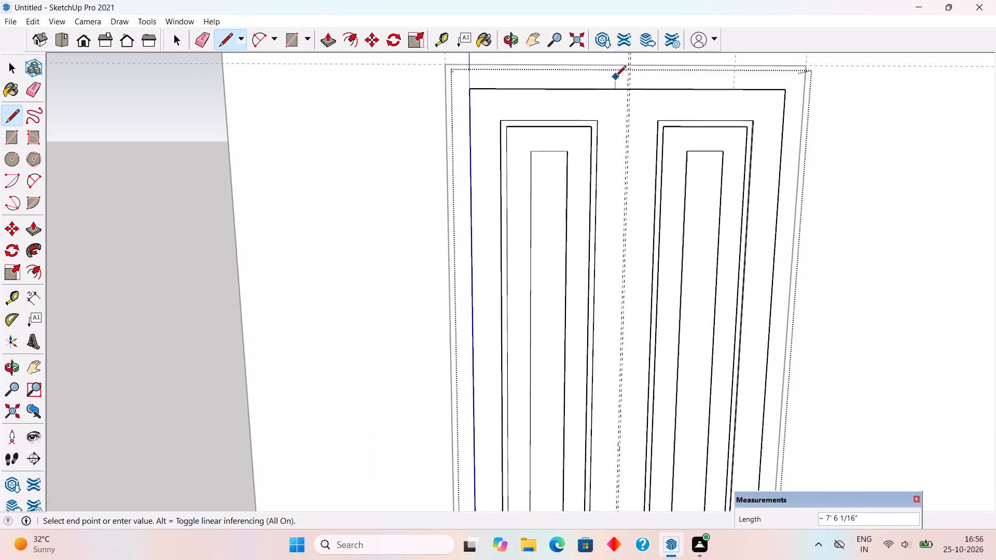
{"action": "scroll", "coordinate": [615, 77], "scroll_direction": "up", "scroll_amount": 17}
{"action": "scroll", "coordinate": [630, 92], "scroll_direction": "up", "scroll_amount": 5}
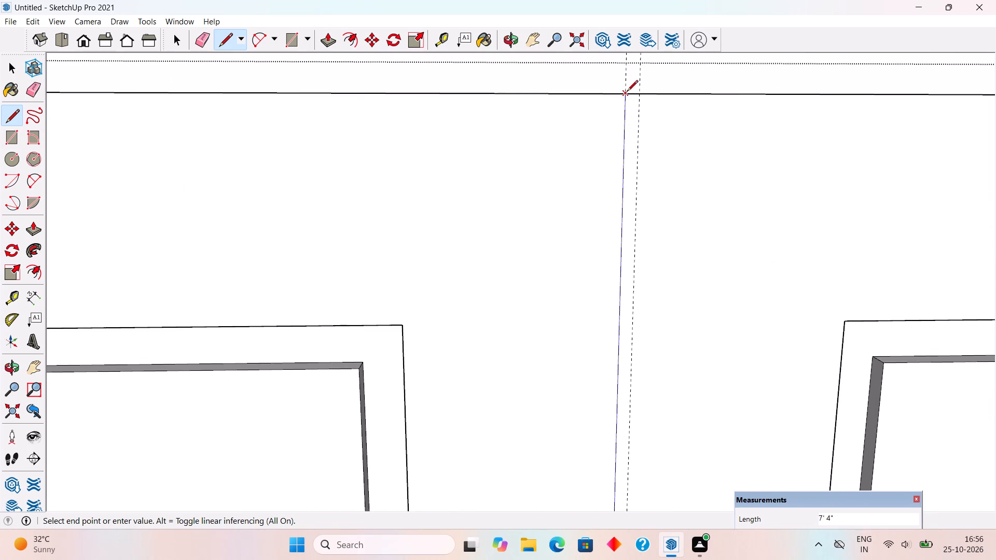
{"action": "scroll", "coordinate": [617, 97], "scroll_direction": "up", "scroll_amount": 10}
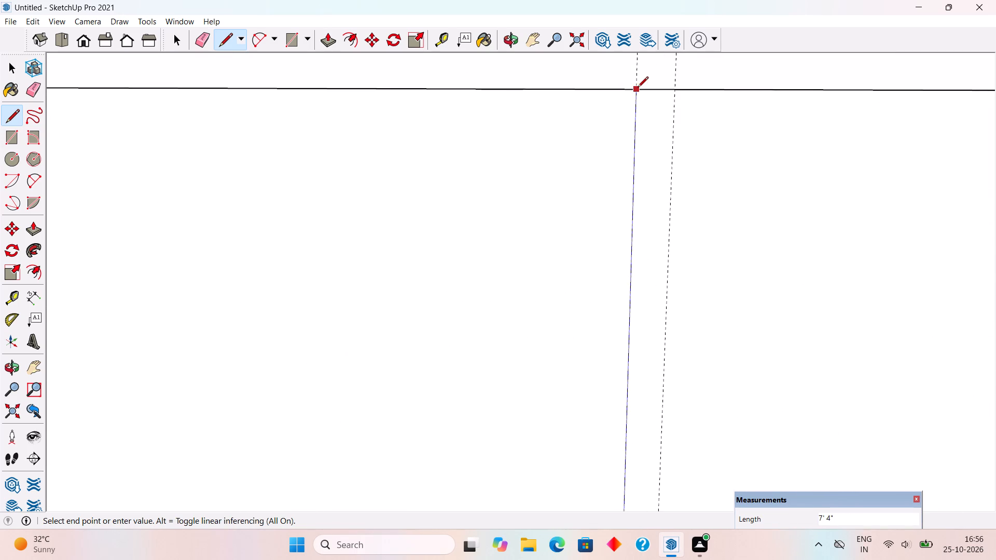
{"action": "left_click", "coordinate": [635, 91]}
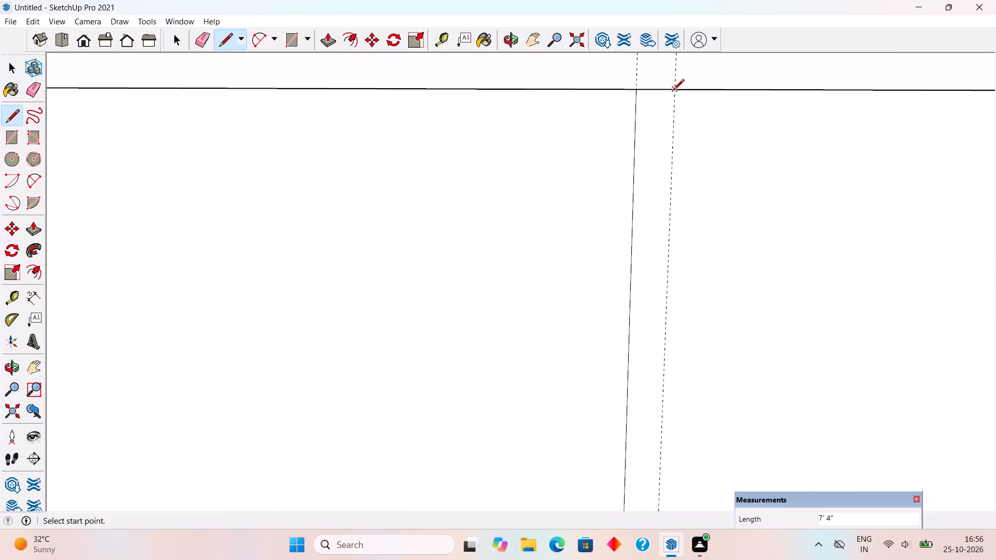
Draw a line along the right guide from the door face's top edge to its bottom edge.
{"action": "left_click", "coordinate": [675, 91]}
{"action": "scroll", "coordinate": [675, 91], "scroll_direction": "down", "scroll_amount": 10}
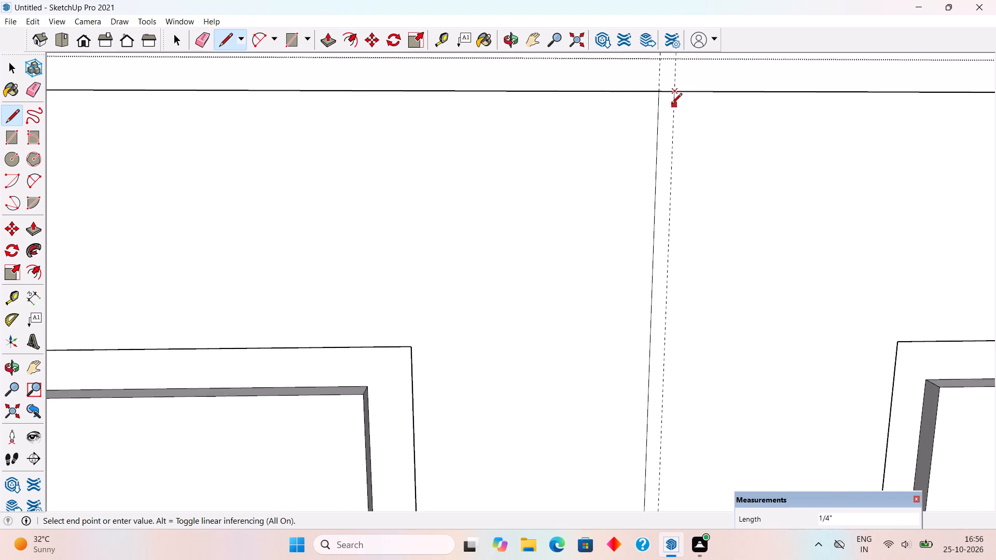
{"action": "scroll", "coordinate": [671, 105], "scroll_direction": "down", "scroll_amount": 11}
{"action": "scroll", "coordinate": [668, 158], "scroll_direction": "down", "scroll_amount": 20}
{"action": "scroll", "coordinate": [670, 412], "scroll_direction": "up", "scroll_amount": 10}
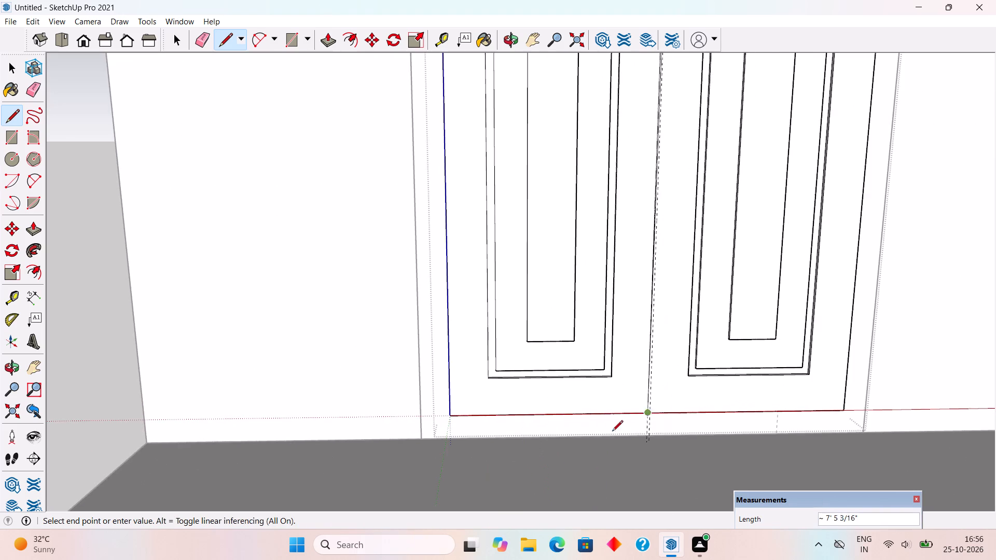
{"action": "scroll", "coordinate": [610, 432], "scroll_direction": "up", "scroll_amount": 4}
{"action": "scroll", "coordinate": [672, 411], "scroll_direction": "up", "scroll_amount": 10}
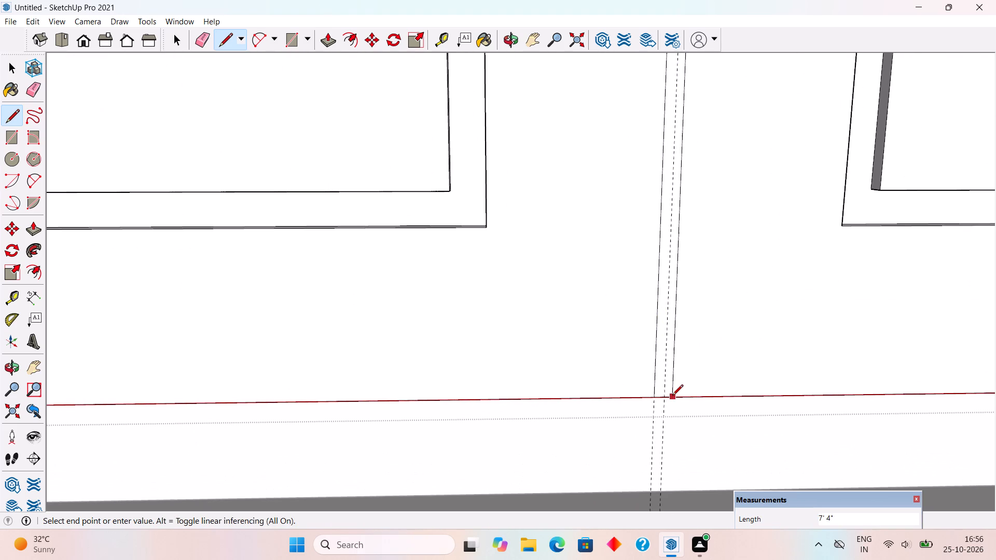
{"action": "scroll", "coordinate": [664, 396], "scroll_direction": "up", "scroll_amount": 12}
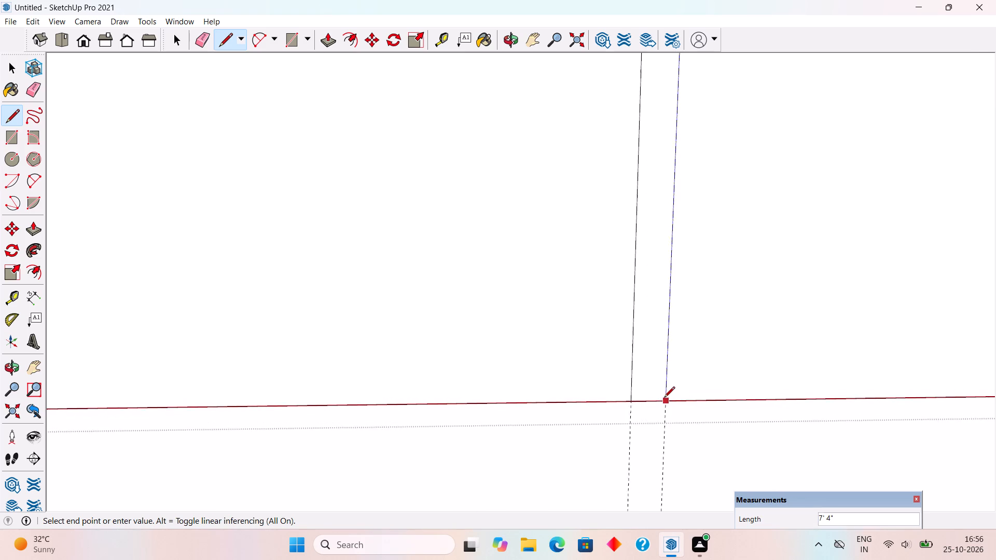
{"action": "scroll", "coordinate": [664, 398], "scroll_direction": "up", "scroll_amount": 3}
{"action": "left_click", "coordinate": [666, 403]}
{"action": "scroll", "coordinate": [666, 400], "scroll_direction": "down", "scroll_amount": 5}
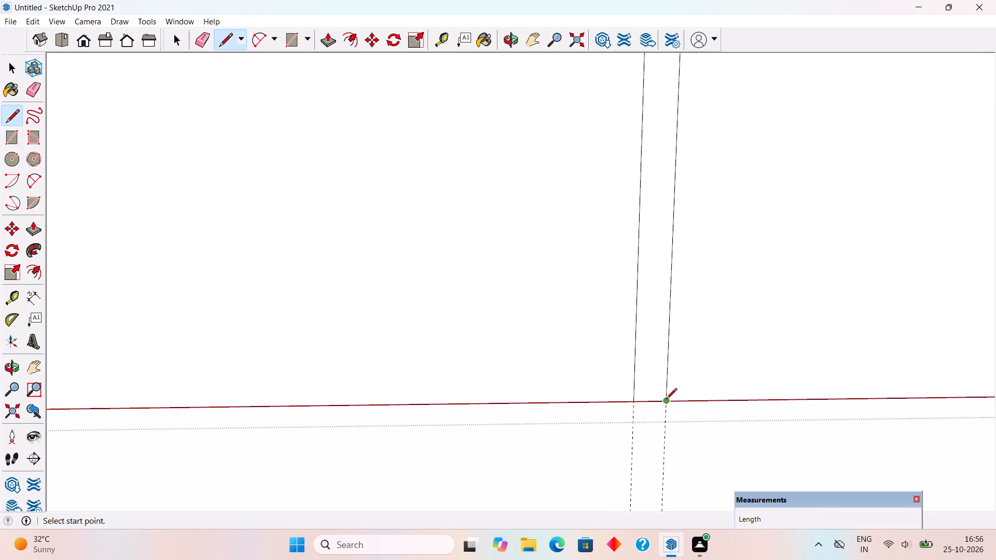
Push the narrow strip between the two centre lines 0.5" into the door with Push/Pull and leave the door group.
{"action": "key", "text": "space"}
{"action": "key", "text": "p"}
{"action": "left_click", "coordinate": [662, 386]}
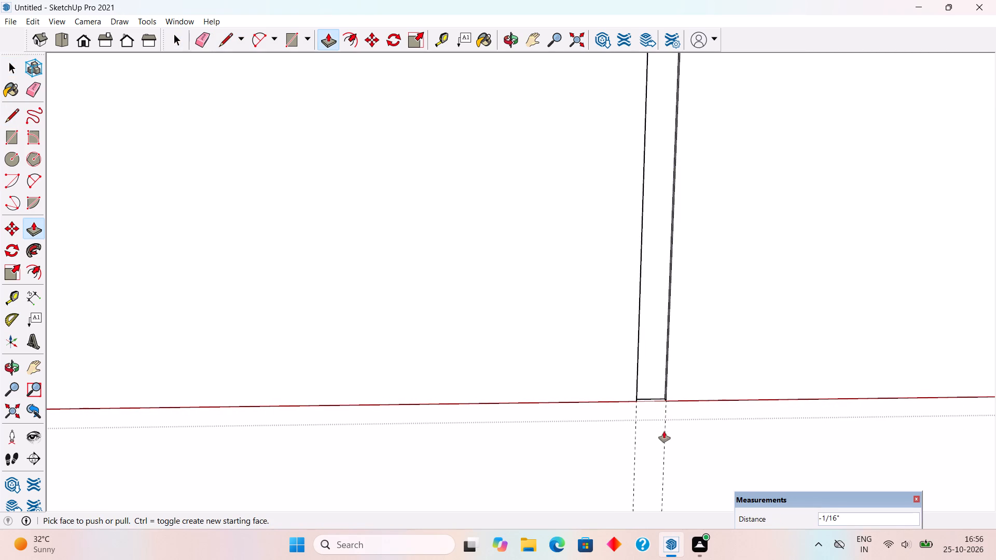
{"action": "key", "text": "ctrl+z"}
{"action": "left_click", "coordinate": [647, 388]}
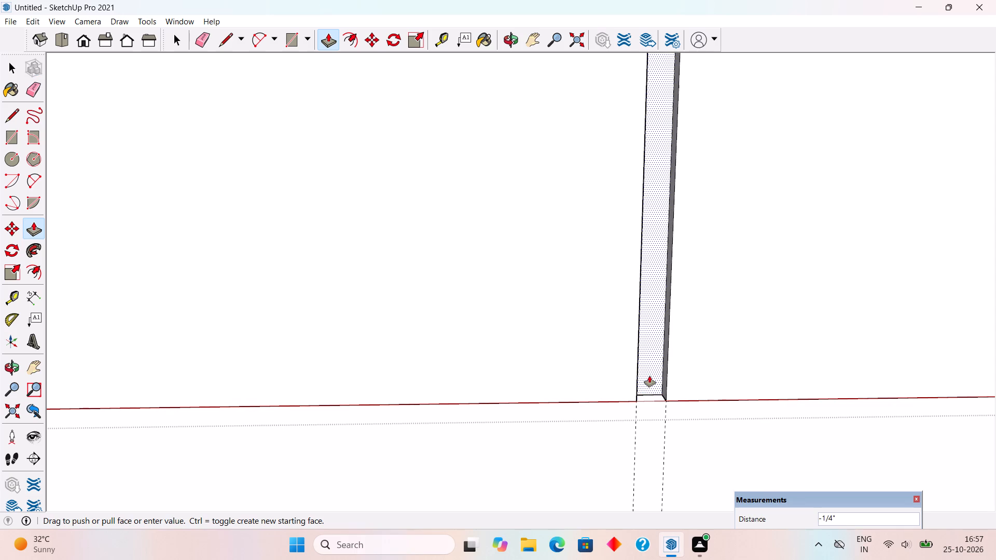
{"action": "type", "text": ".5\""}
{"action": "key", "text": "Return"}
{"action": "key", "text": "space"}
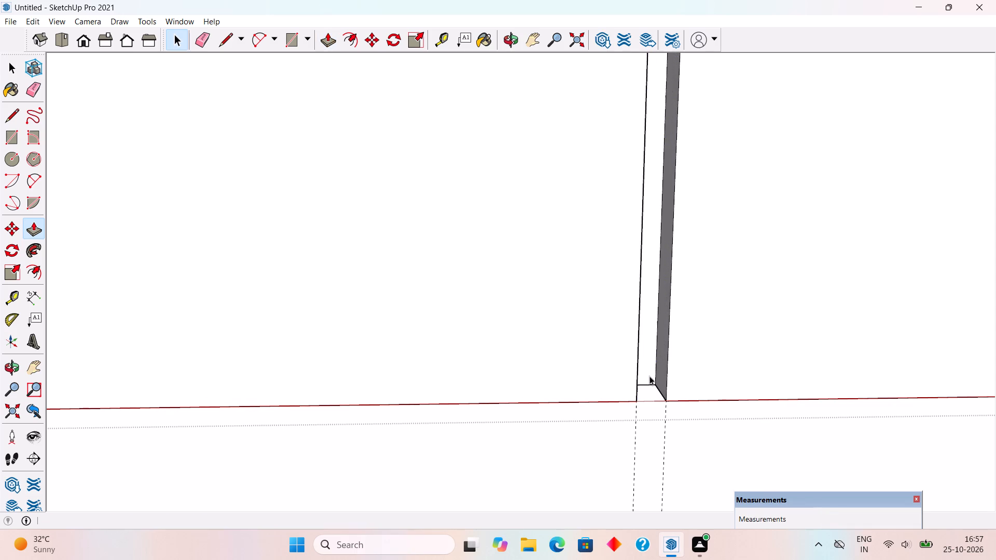
{"action": "scroll", "coordinate": [649, 376], "scroll_direction": "down", "scroll_amount": 6}
{"action": "scroll", "coordinate": [637, 386], "scroll_direction": "down", "scroll_amount": 20}
{"action": "scroll", "coordinate": [637, 386], "scroll_direction": "down", "scroll_amount": 7}
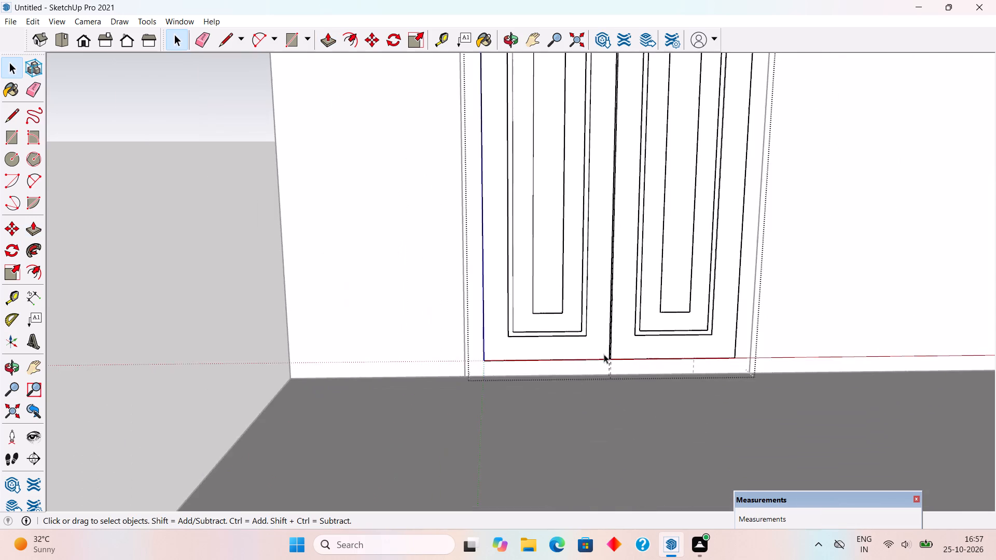
{"action": "scroll", "coordinate": [604, 354], "scroll_direction": "down", "scroll_amount": 6}
{"action": "middle_click_drag", "start_coordinate": [606, 355], "coordinate": [599, 328]}
{"action": "left_click", "coordinate": [380, 261]}
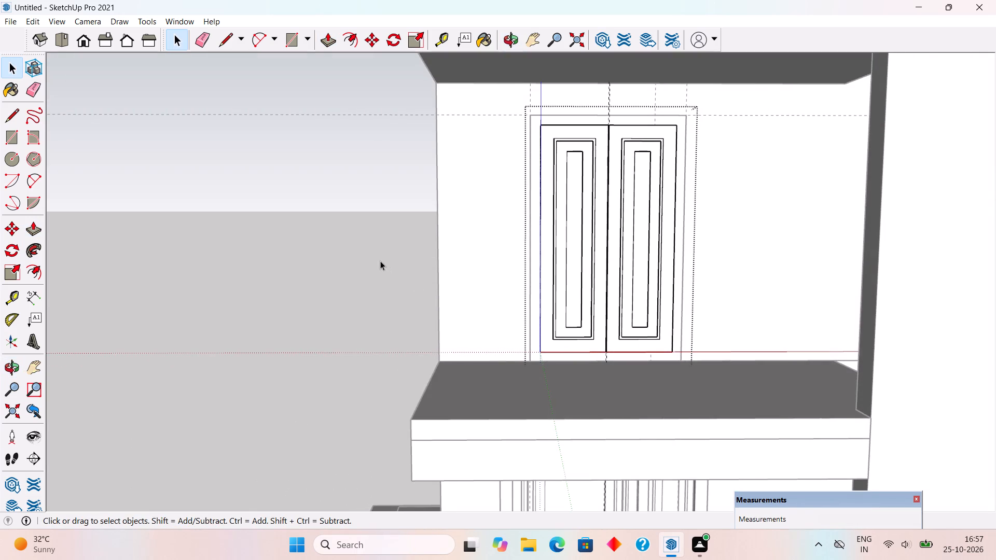
Move the upper-floor double door about 1 15/16" back into its frame, snapping to the frame's lower corner.
{"action": "middle_click_drag", "start_coordinate": [460, 292], "coordinate": [679, 383]}
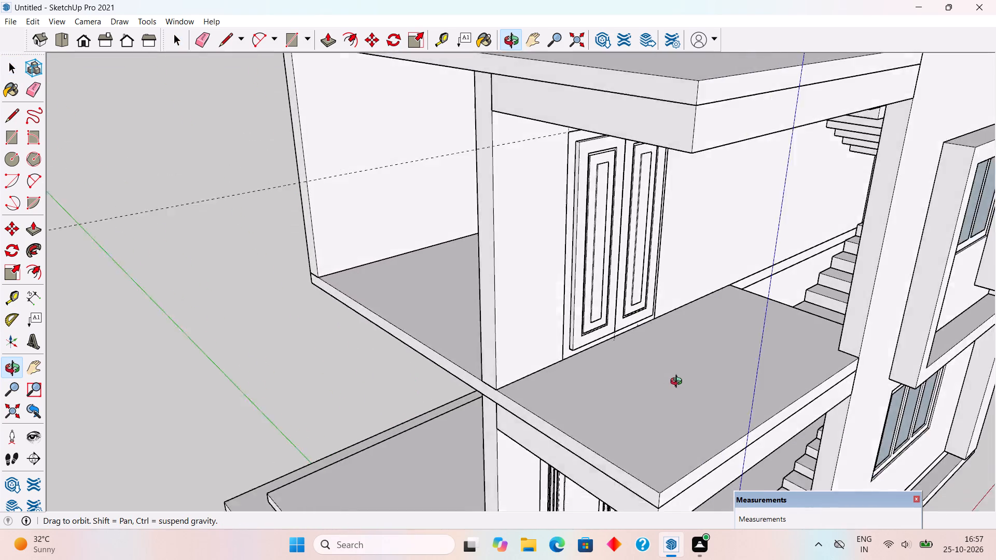
{"action": "middle_click_drag", "start_coordinate": [679, 383], "coordinate": [689, 379]}
{"action": "scroll", "coordinate": [677, 356], "scroll_direction": "up", "scroll_amount": 4}
{"action": "middle_click_drag", "start_coordinate": [564, 335], "coordinate": [600, 324]}
{"action": "scroll", "coordinate": [582, 321], "scroll_direction": "up", "scroll_amount": 4}
{"action": "left_click", "coordinate": [582, 321]}
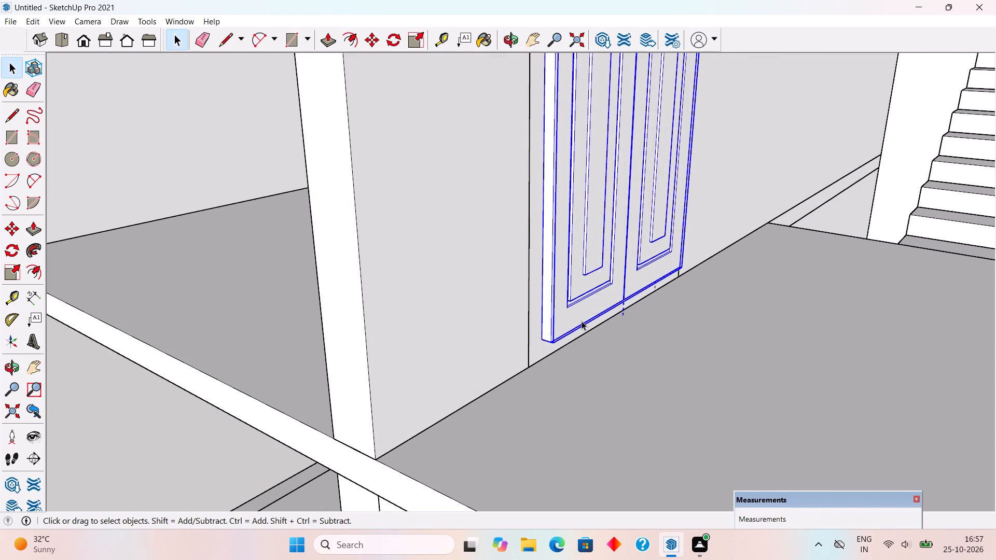
{"action": "scroll", "coordinate": [533, 358], "scroll_direction": "up", "scroll_amount": 16}
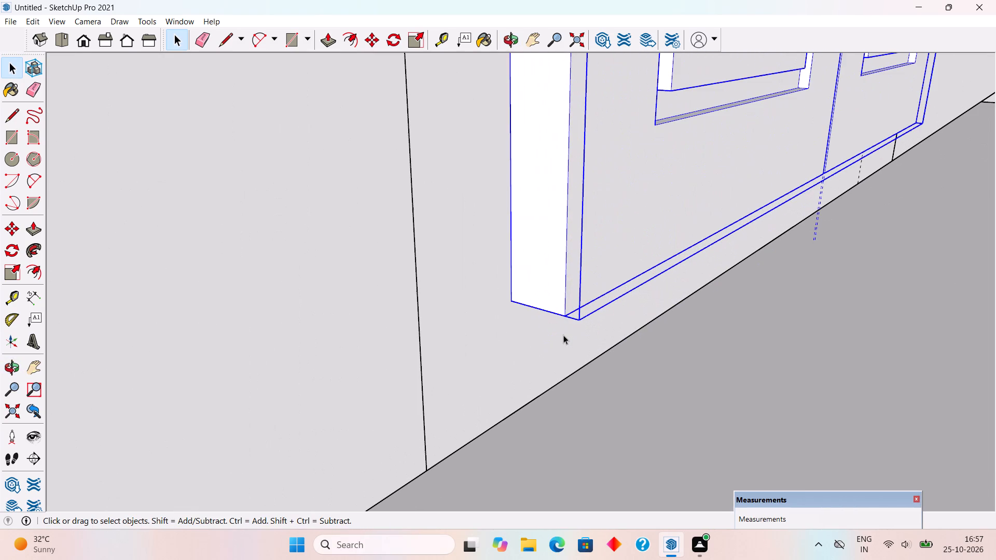
{"action": "key", "text": "m"}
{"action": "left_click", "coordinate": [569, 316]}
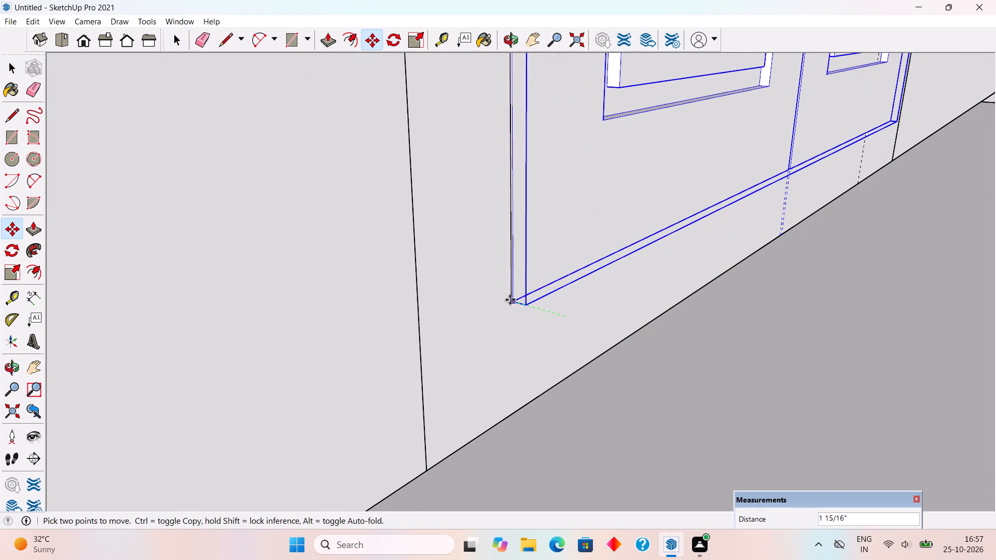
{"action": "left_click", "coordinate": [510, 300]}
Move the double door a further 3" inward from the frame's front corner.
{"action": "middle_click_drag", "start_coordinate": [618, 293], "coordinate": [353, 365]}
{"action": "middle_click_drag", "start_coordinate": [643, 287], "coordinate": [558, 306]}
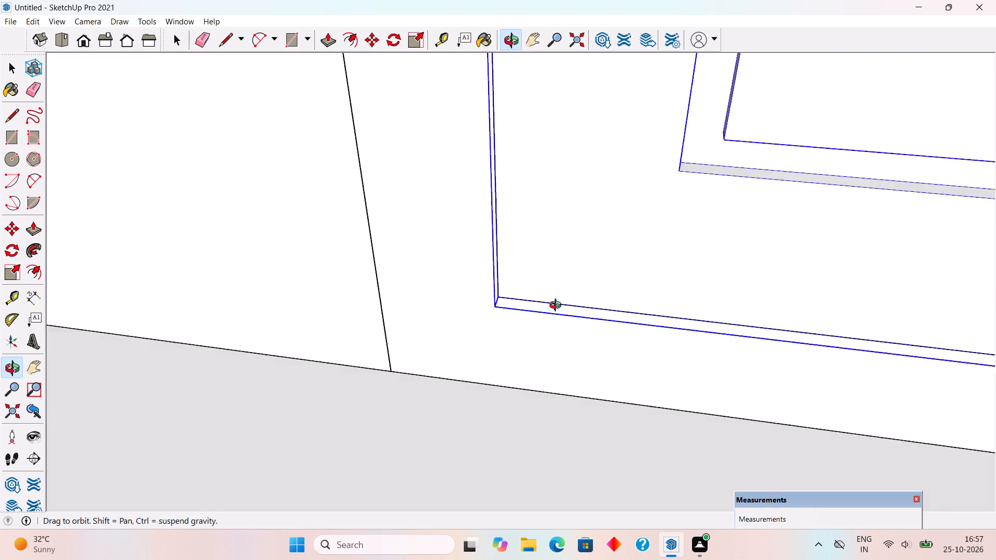
{"action": "middle_click_drag", "start_coordinate": [558, 306], "coordinate": [493, 304]}
{"action": "scroll", "coordinate": [492, 286], "scroll_direction": "up", "scroll_amount": 9}
{"action": "left_click", "coordinate": [479, 290]}
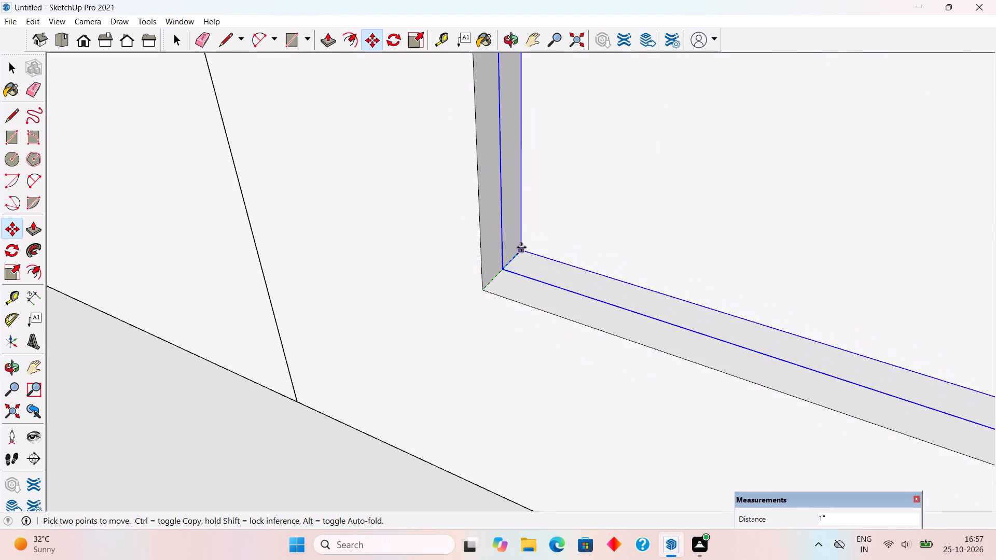
{"action": "type", "text": "3\""}
{"action": "key", "text": "Return"}
{"action": "key", "text": "space"}
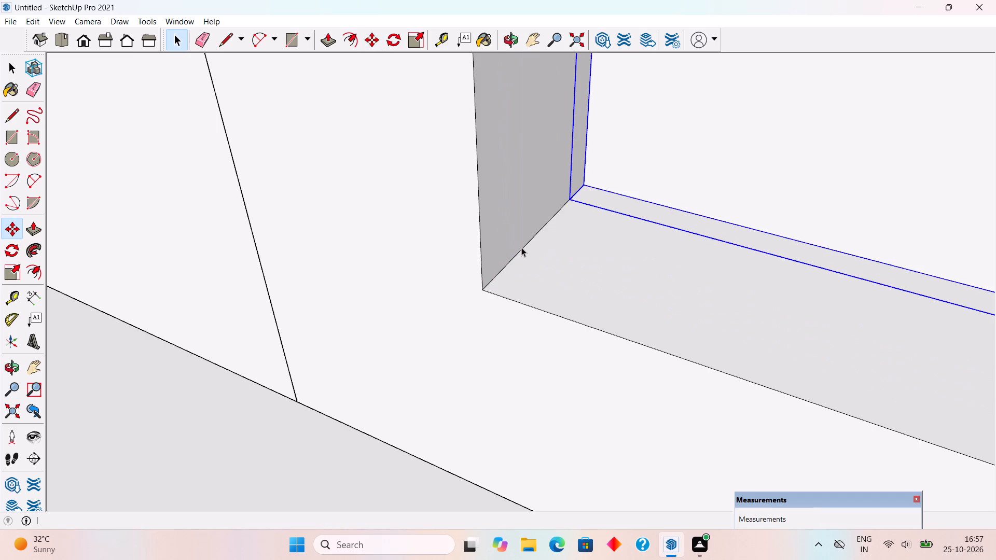
Pull the interior face of the upper door's frame out by 1", twice, with Push/Pull and close the frame group.
{"action": "scroll", "coordinate": [521, 247], "scroll_direction": "down", "scroll_amount": 16}
{"action": "scroll", "coordinate": [506, 287], "scroll_direction": "down", "scroll_amount": 11}
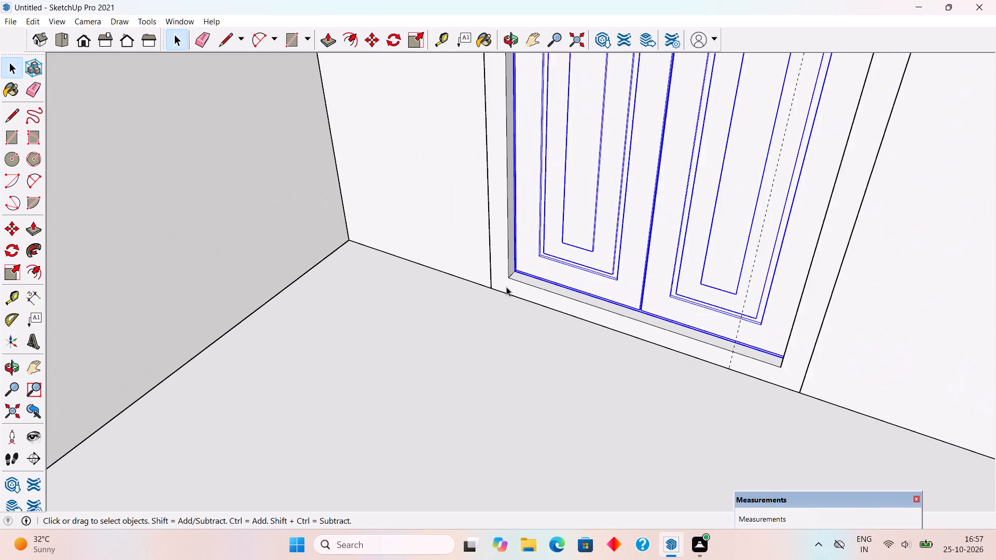
{"action": "scroll", "coordinate": [506, 287], "scroll_direction": "down", "scroll_amount": 9}
{"action": "middle_click_drag", "start_coordinate": [573, 295], "coordinate": [995, 321]}
{"action": "middle_click_drag", "start_coordinate": [460, 293], "coordinate": [859, 267]}
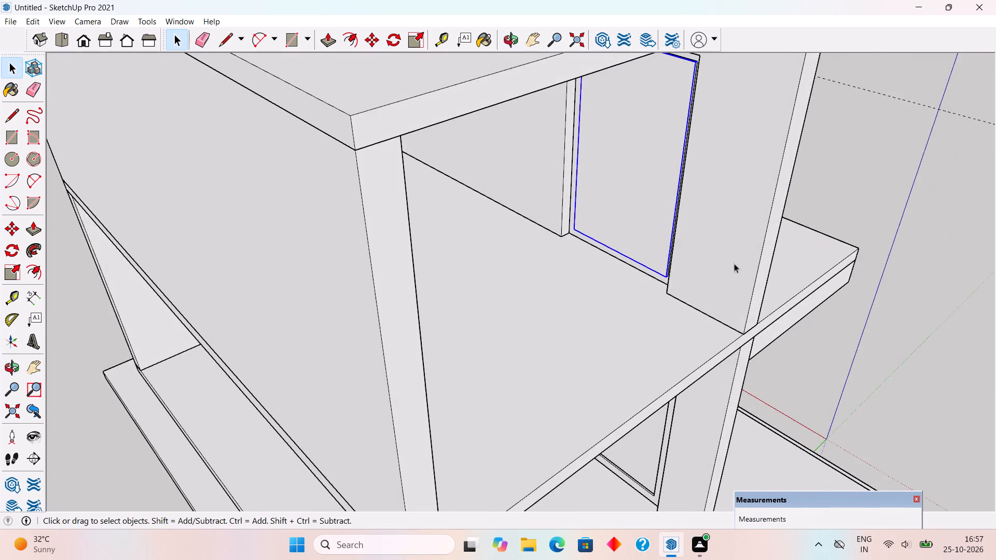
{"action": "scroll", "coordinate": [670, 259], "scroll_direction": "up", "scroll_amount": 12}
{"action": "middle_click_drag", "start_coordinate": [772, 325], "coordinate": [898, 271]}
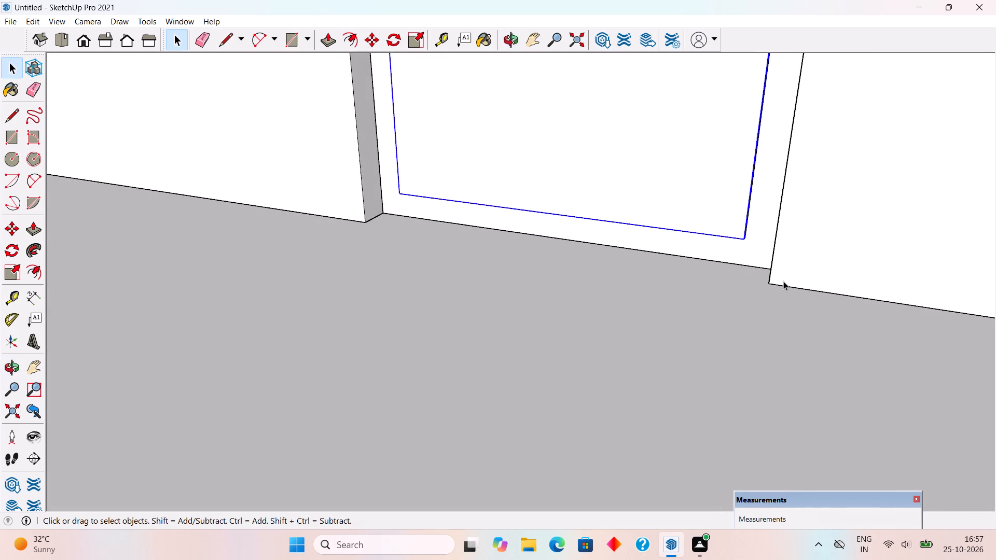
{"action": "scroll", "coordinate": [782, 279], "scroll_direction": "up", "scroll_amount": 5}
{"action": "triple_click", "coordinate": [746, 233]}
{"action": "key", "text": "p"}
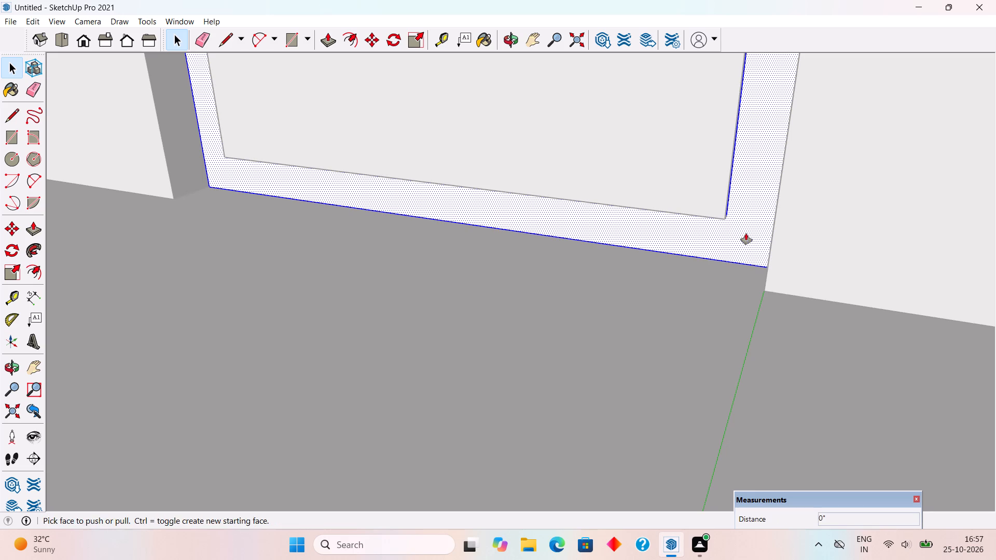
{"action": "left_click", "coordinate": [746, 233]}
{"action": "left_click", "coordinate": [713, 192]}
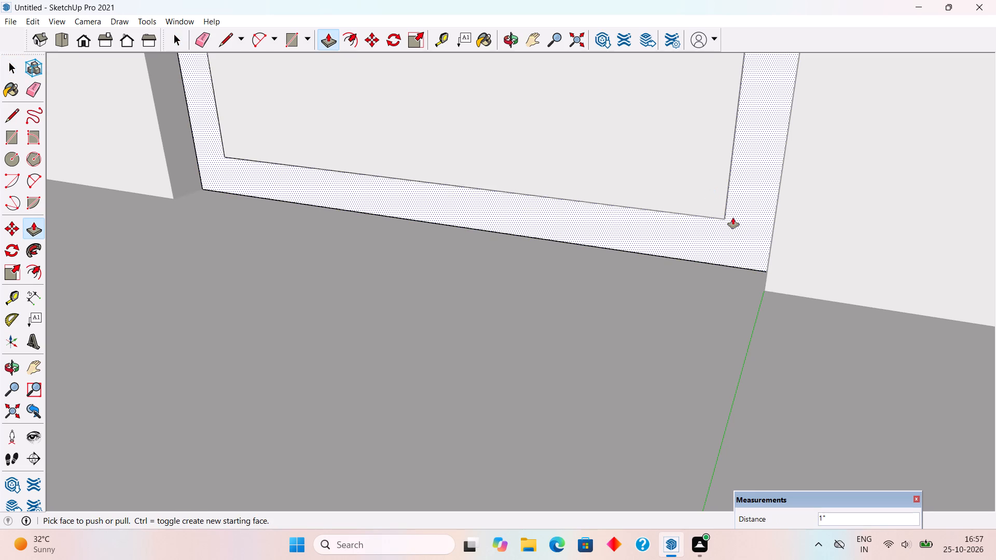
{"action": "left_click", "coordinate": [733, 218]}
{"action": "key", "text": "1"}
{"action": "key", "text": "shift+quotedbl"}
{"action": "key", "text": "Return"}
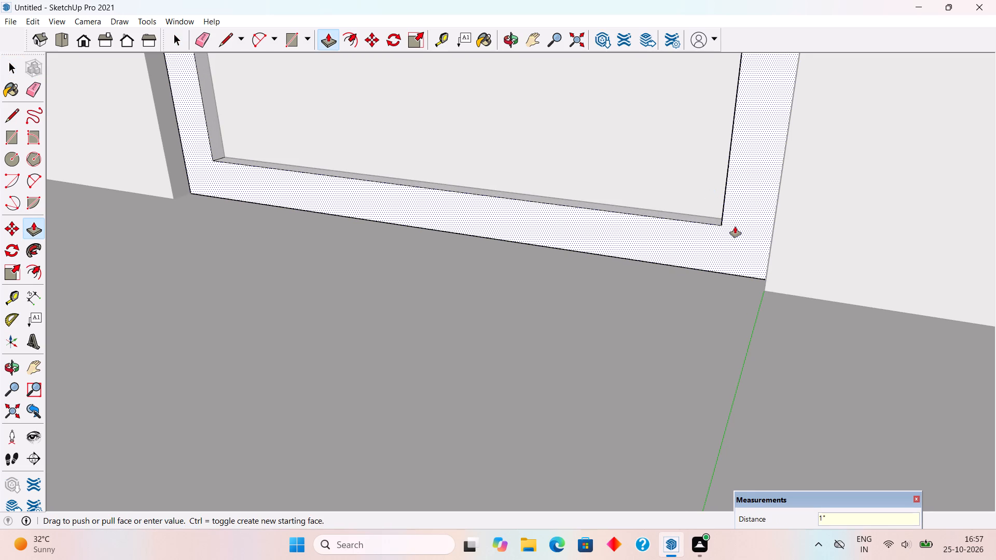
{"action": "key", "text": "space"}
{"action": "scroll", "coordinate": [735, 227], "scroll_direction": "down", "scroll_amount": 20}
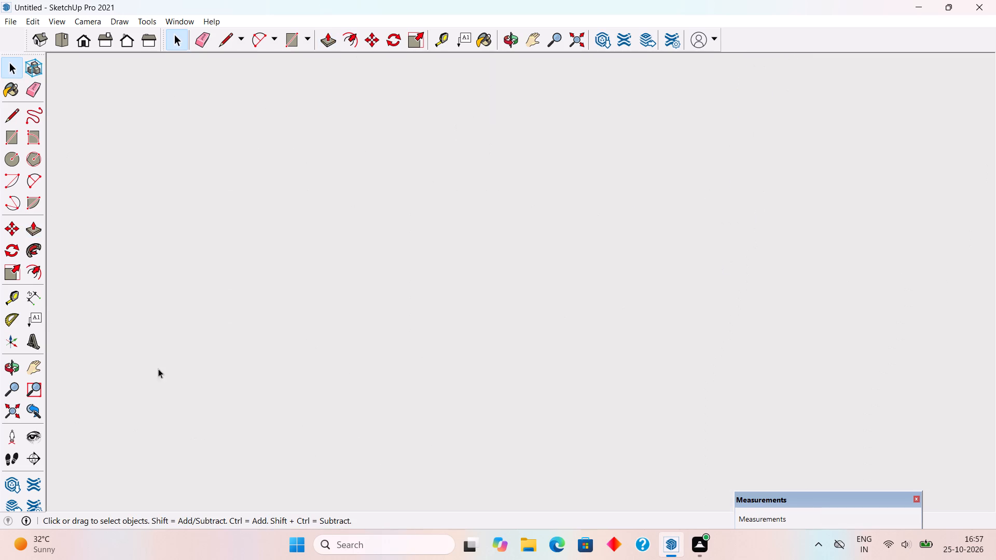
{"action": "left_click", "coordinate": [8, 410]}
{"action": "middle_click_drag", "start_coordinate": [702, 295], "coordinate": [170, 259]}
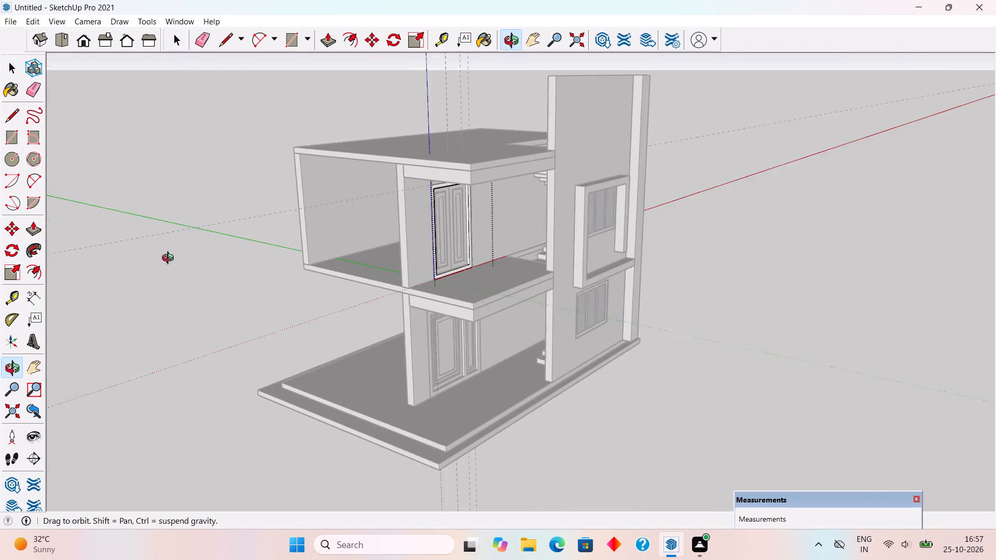
{"action": "middle_click_drag", "start_coordinate": [170, 259], "coordinate": [169, 259]}
{"action": "middle_click_drag", "start_coordinate": [590, 300], "coordinate": [328, 305]}
{"action": "left_click", "coordinate": [272, 292]}
Delete all construction guides from the model.
{"action": "scroll", "coordinate": [657, 251], "scroll_direction": "up", "scroll_amount": 3}
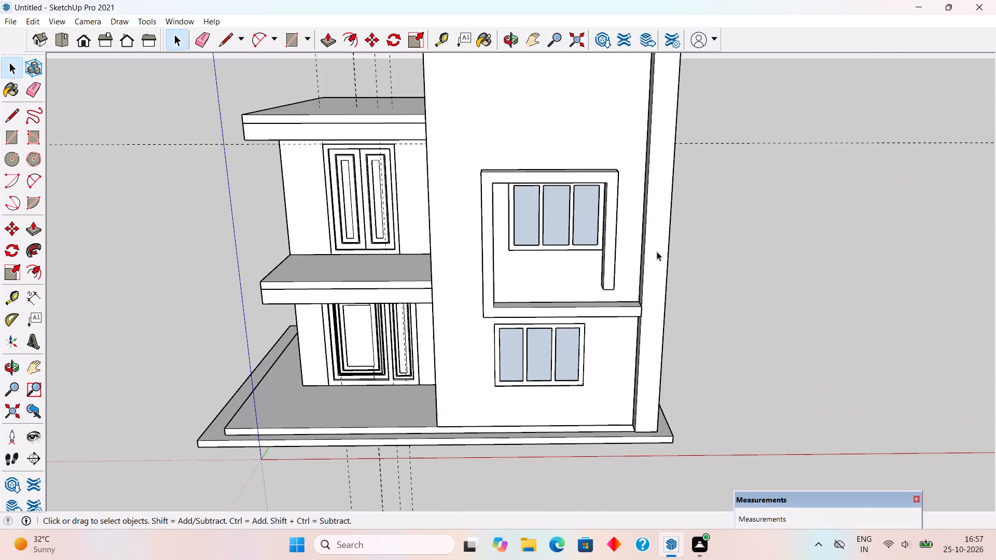
{"action": "middle_click_drag", "start_coordinate": [639, 262], "coordinate": [640, 225]}
{"action": "scroll", "coordinate": [419, 190], "scroll_direction": "up", "scroll_amount": 2}
{"action": "middle_click_drag", "start_coordinate": [422, 207], "coordinate": [458, 253]}
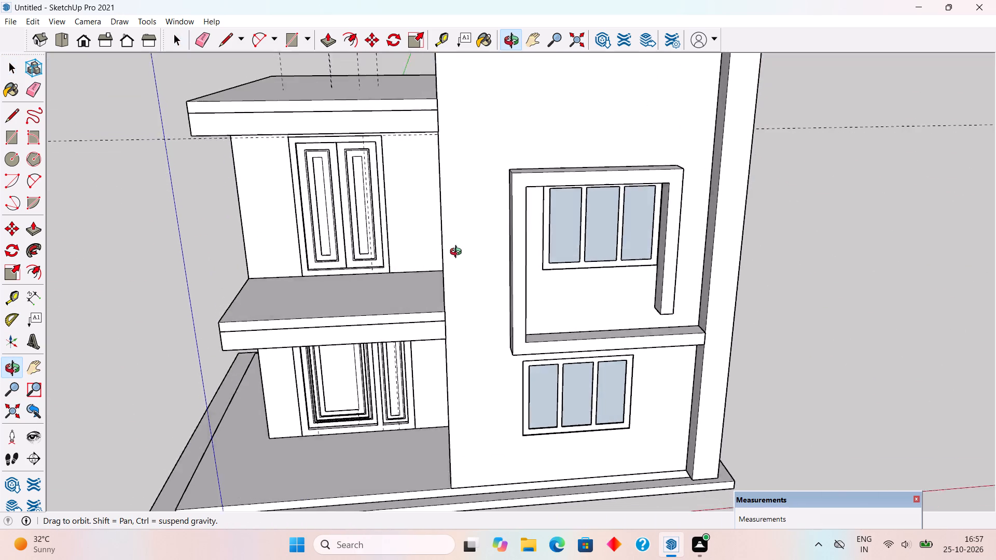
{"action": "middle_click_drag", "start_coordinate": [458, 253], "coordinate": [449, 212]}
{"action": "scroll", "coordinate": [451, 203], "scroll_direction": "down", "scroll_amount": 5}
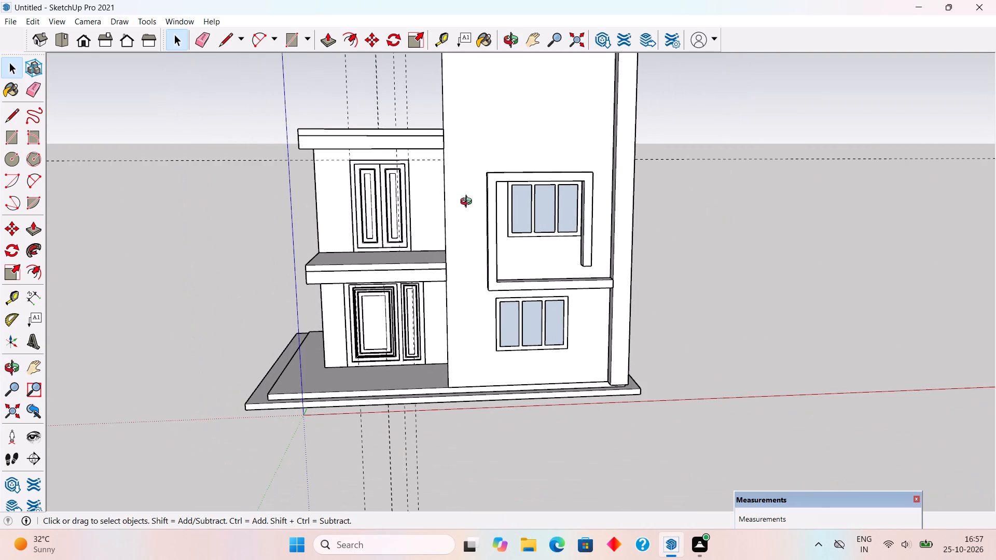
{"action": "middle_click_drag", "start_coordinate": [468, 203], "coordinate": [493, 205]}
{"action": "left_click", "coordinate": [35, 23]}
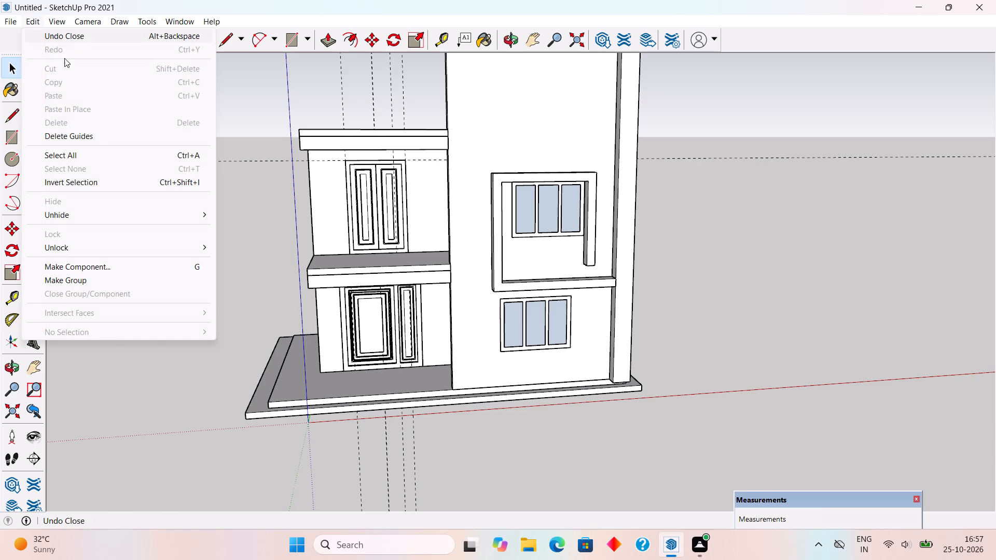
{"action": "left_click", "coordinate": [101, 133]}
Examine the front of the house from several angles, checking the doors, windows and slabs of both wings.
{"action": "scroll", "coordinate": [141, 159], "scroll_direction": "down", "scroll_amount": 4}
{"action": "middle_click_drag", "start_coordinate": [275, 206], "coordinate": [289, 176]}
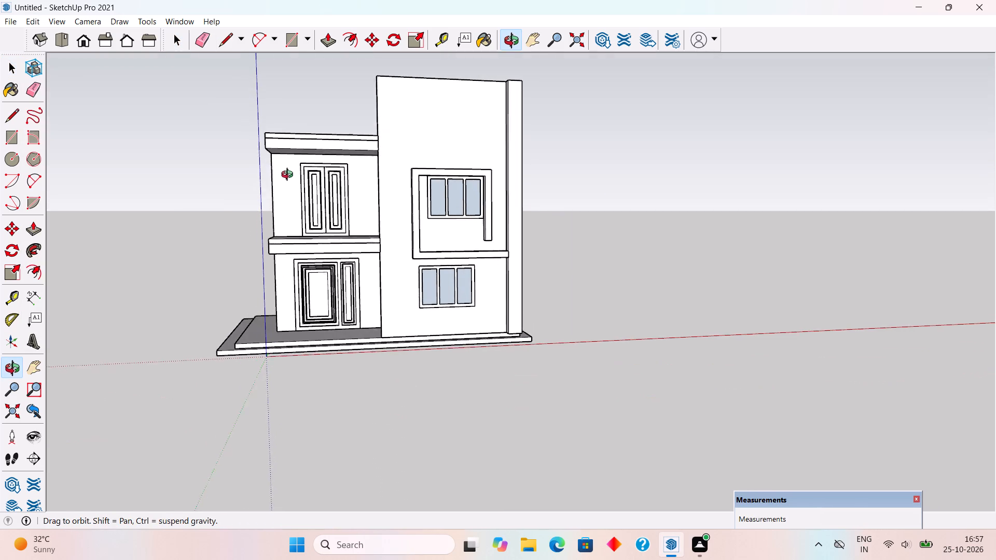
{"action": "middle_click_drag", "start_coordinate": [289, 176], "coordinate": [248, 182]}
{"action": "scroll", "coordinate": [248, 182], "scroll_direction": "up", "scroll_amount": 1}
{"action": "middle_click_drag", "start_coordinate": [347, 153], "coordinate": [419, 172]}
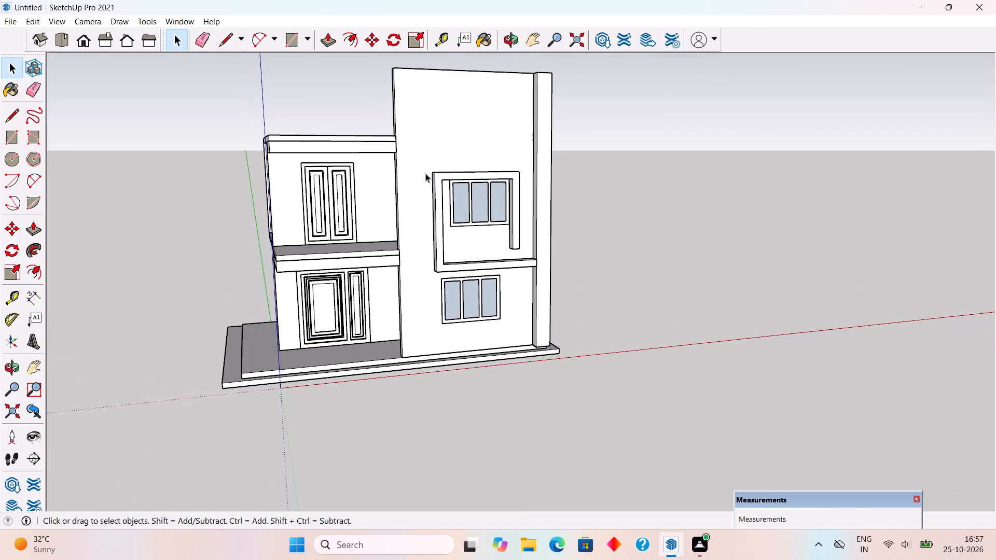
{"action": "scroll", "coordinate": [425, 173], "scroll_direction": "up", "scroll_amount": 3}
{"action": "middle_click_drag", "start_coordinate": [344, 195], "coordinate": [261, 213]}
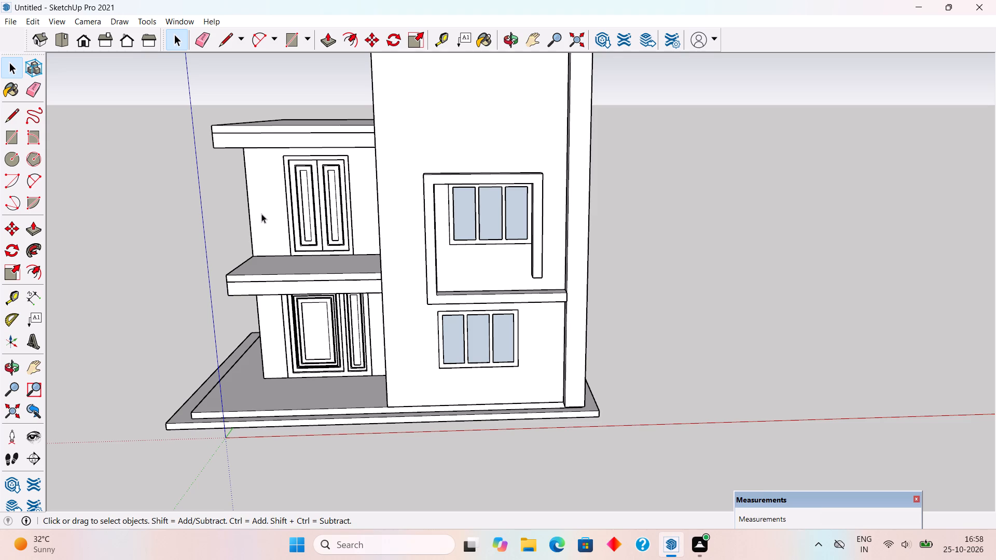
{"action": "scroll", "coordinate": [276, 204], "scroll_direction": "down", "scroll_amount": 2}
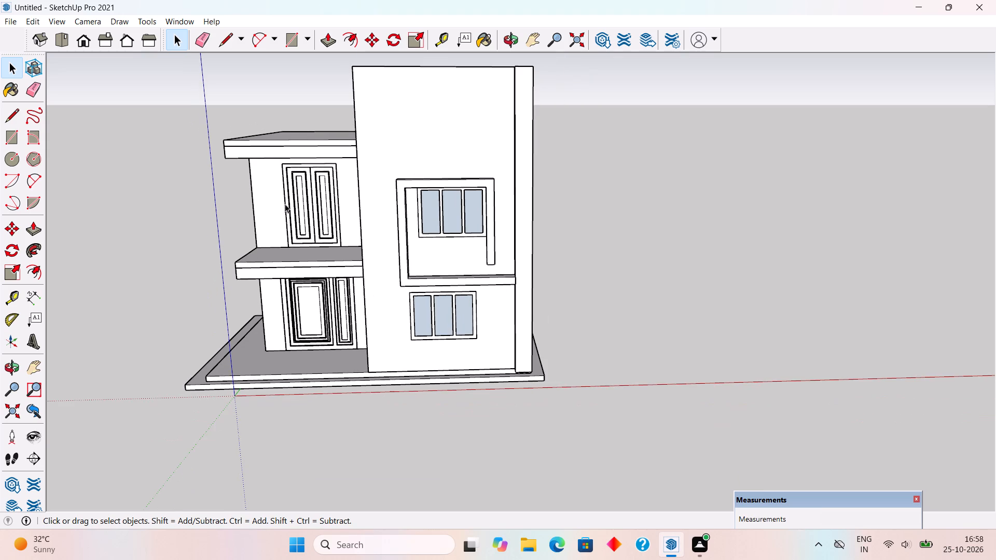
{"action": "middle_click_drag", "start_coordinate": [319, 211], "coordinate": [401, 230]}
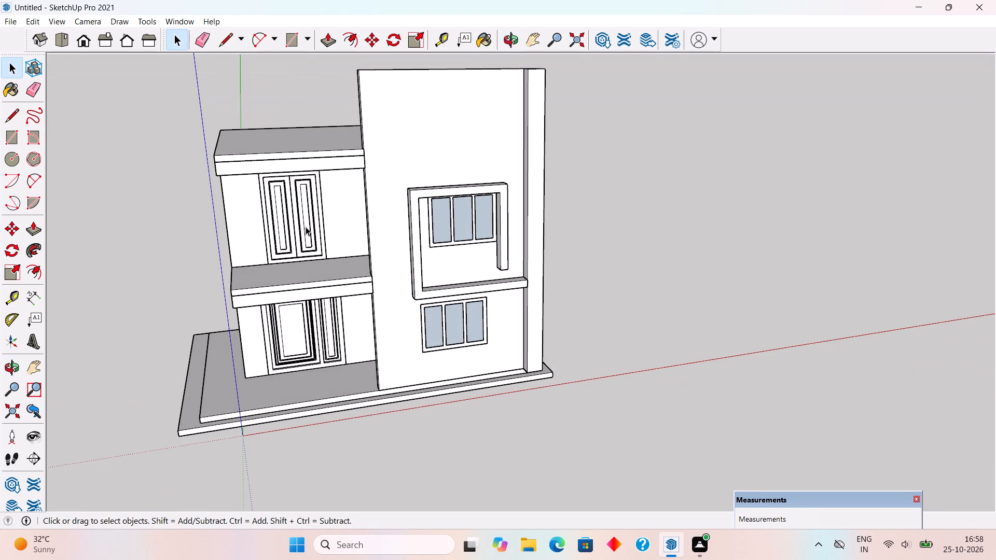
{"action": "scroll", "coordinate": [273, 299], "scroll_direction": "up", "scroll_amount": 4}
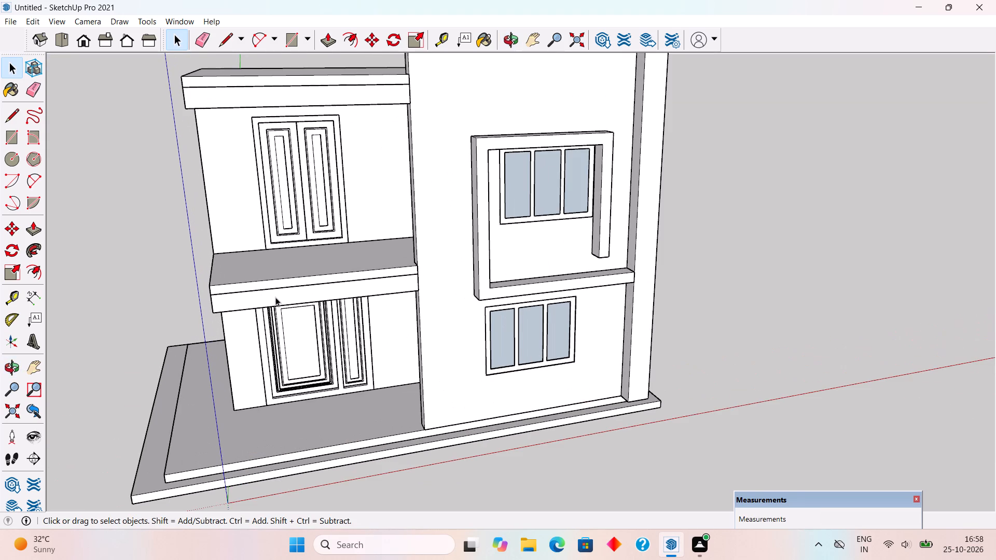
Examine the slab between the floors from below and the house front from several angles.
{"action": "scroll", "coordinate": [289, 293], "scroll_direction": "up", "scroll_amount": 4}
{"action": "left_click", "coordinate": [293, 292]}
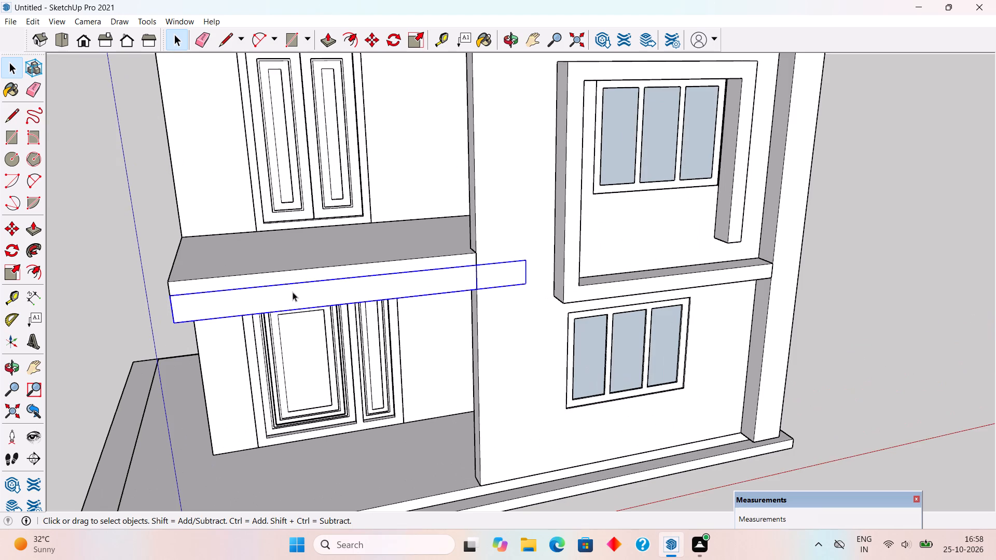
{"action": "middle_click_drag", "start_coordinate": [296, 290], "coordinate": [715, 166]}
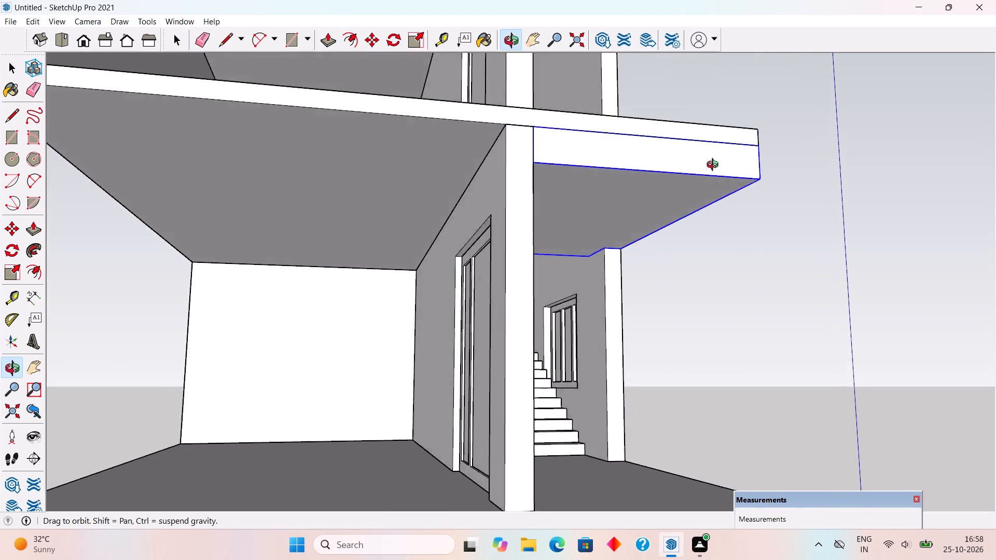
{"action": "middle_click_drag", "start_coordinate": [715, 166], "coordinate": [362, 232]}
{"action": "scroll", "coordinate": [362, 232], "scroll_direction": "down", "scroll_amount": 3}
{"action": "scroll", "coordinate": [537, 259], "scroll_direction": "down", "scroll_amount": 3}
{"action": "left_click", "coordinate": [808, 298]}
{"action": "middle_click_drag", "start_coordinate": [672, 274], "coordinate": [614, 284]}
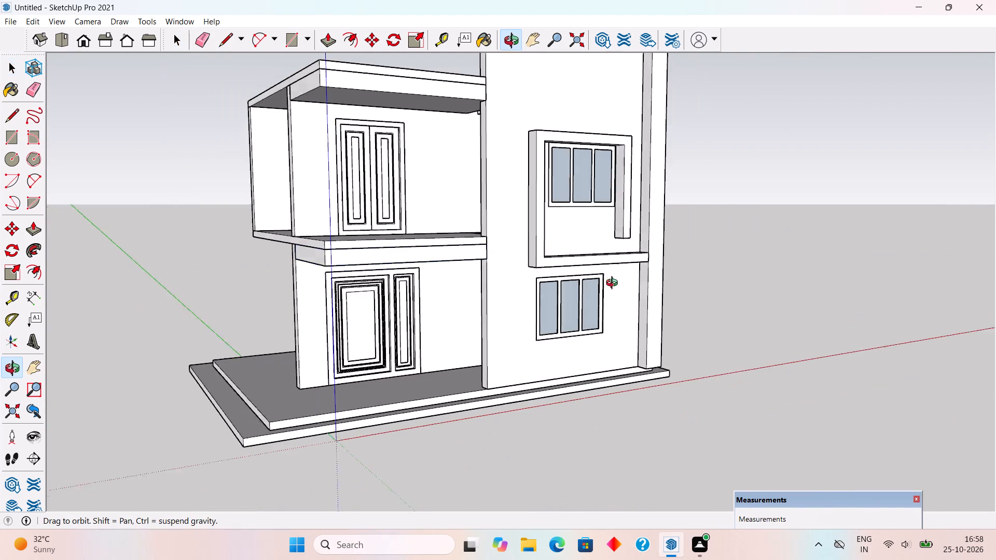
{"action": "middle_click_drag", "start_coordinate": [614, 284], "coordinate": [515, 306]}
{"action": "scroll", "coordinate": [515, 306], "scroll_direction": "down", "scroll_amount": 3}
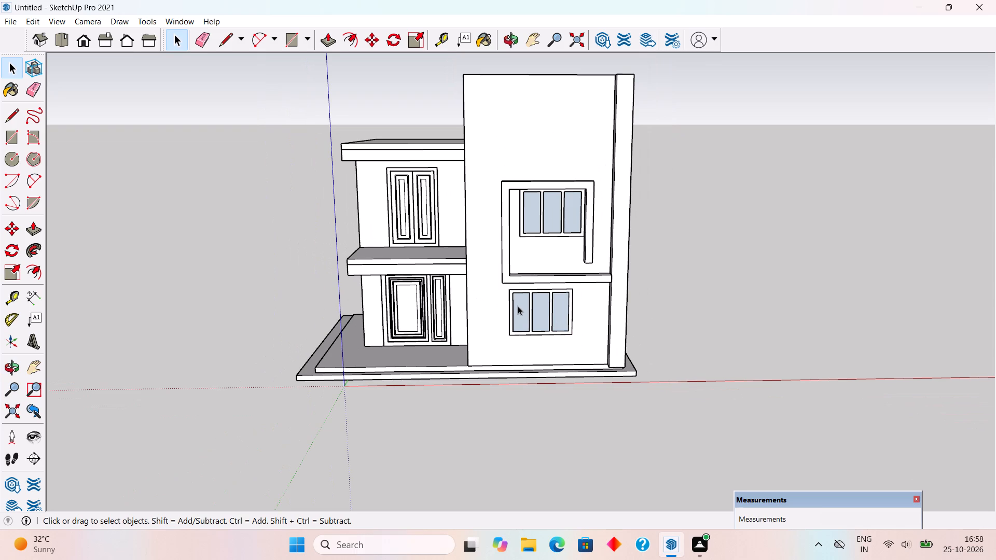
Place guides 2" below the right wing's upper window frame and along the frame's left edge.
{"action": "scroll", "coordinate": [528, 303], "scroll_direction": "up", "scroll_amount": 6}
{"action": "scroll", "coordinate": [625, 137], "scroll_direction": "up", "scroll_amount": 11}
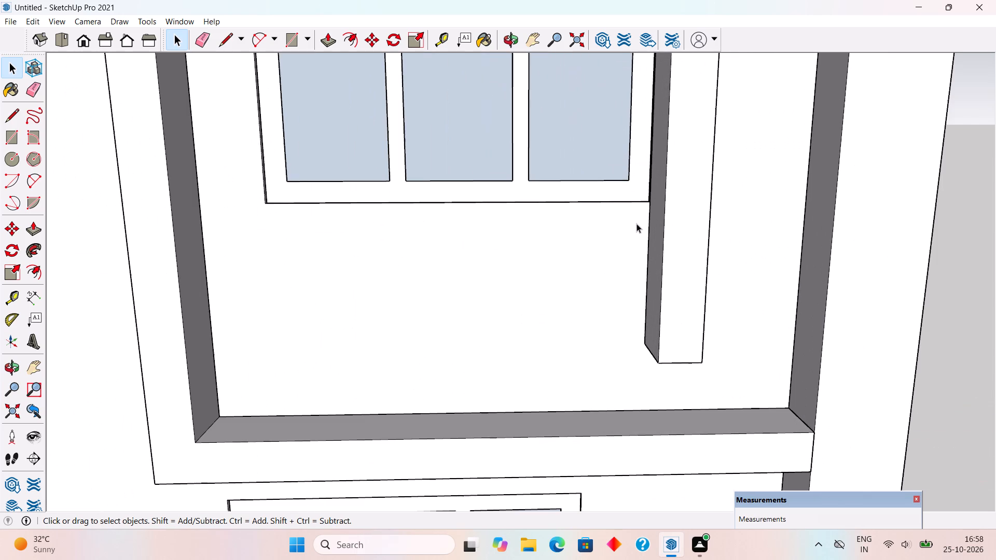
{"action": "middle_click_drag", "start_coordinate": [637, 224], "coordinate": [643, 212]}
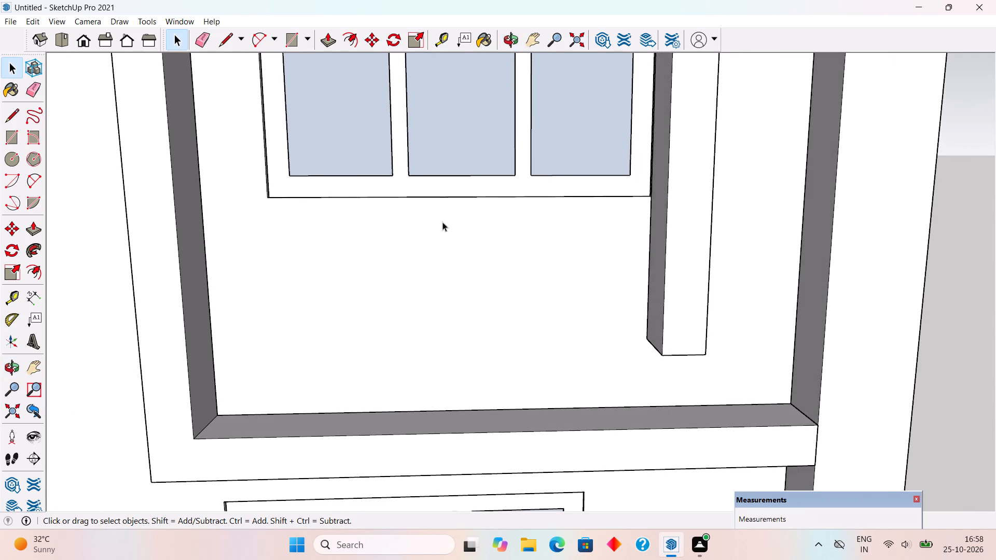
{"action": "scroll", "coordinate": [324, 216], "scroll_direction": "up", "scroll_amount": 4}
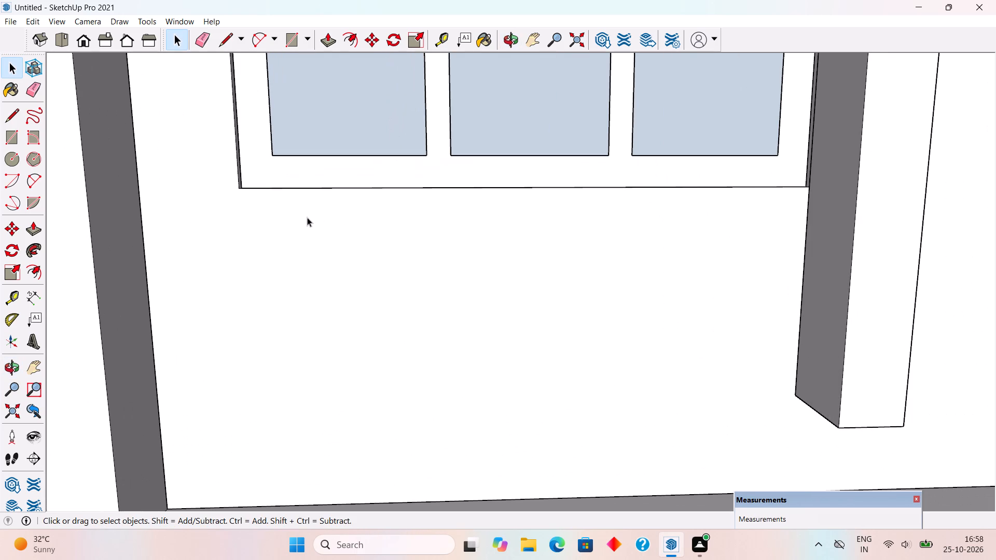
{"action": "key", "text": "t"}
{"action": "left_click", "coordinate": [350, 190]}
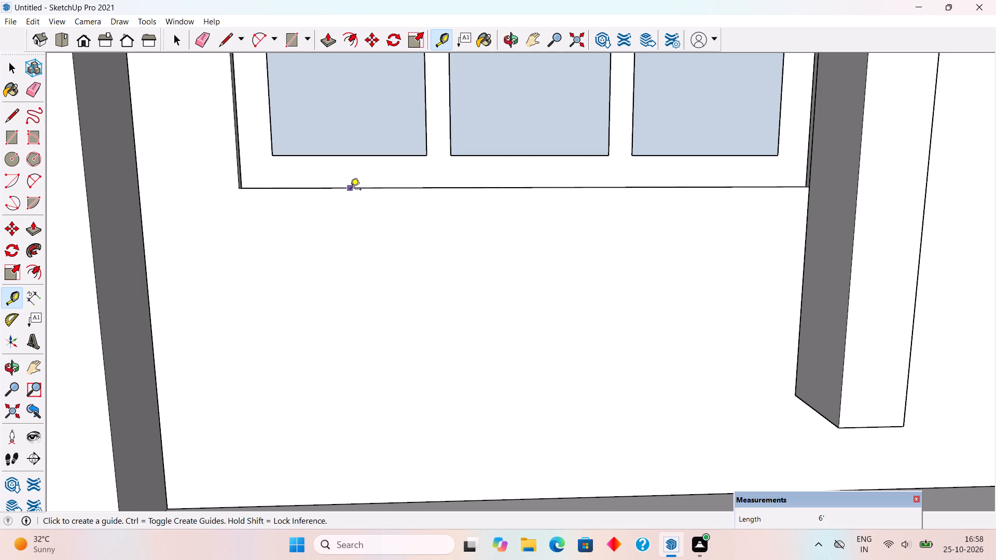
{"action": "scroll", "coordinate": [352, 213], "scroll_direction": "up", "scroll_amount": 4}
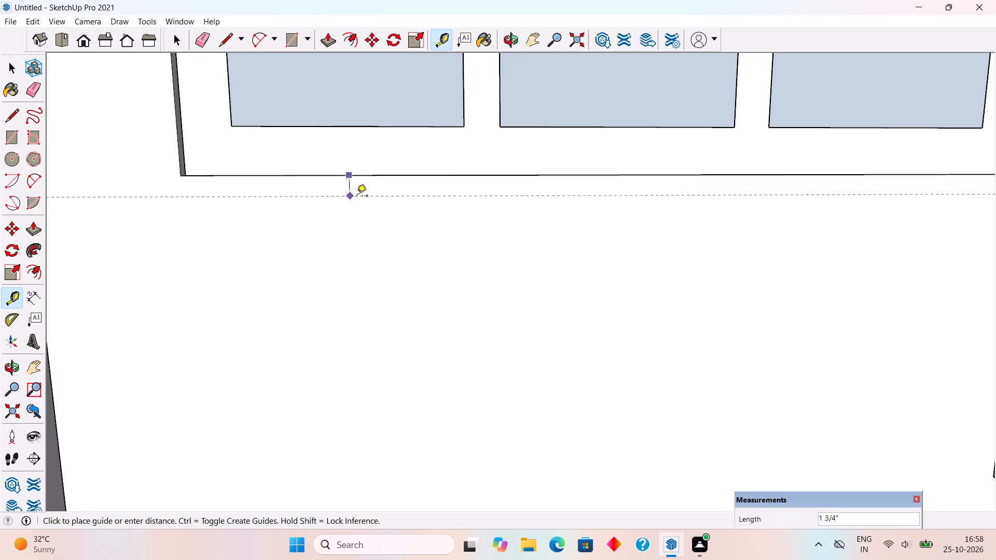
{"action": "key", "text": "2"}
{"action": "key", "text": "shift+quotedbl"}
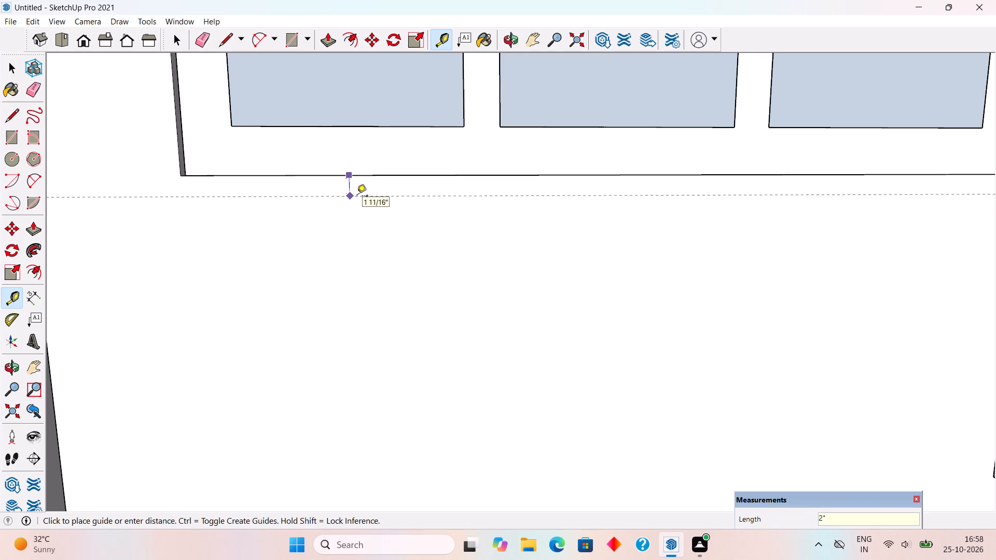
{"action": "key", "text": "Return"}
{"action": "double_click", "coordinate": [175, 145]}
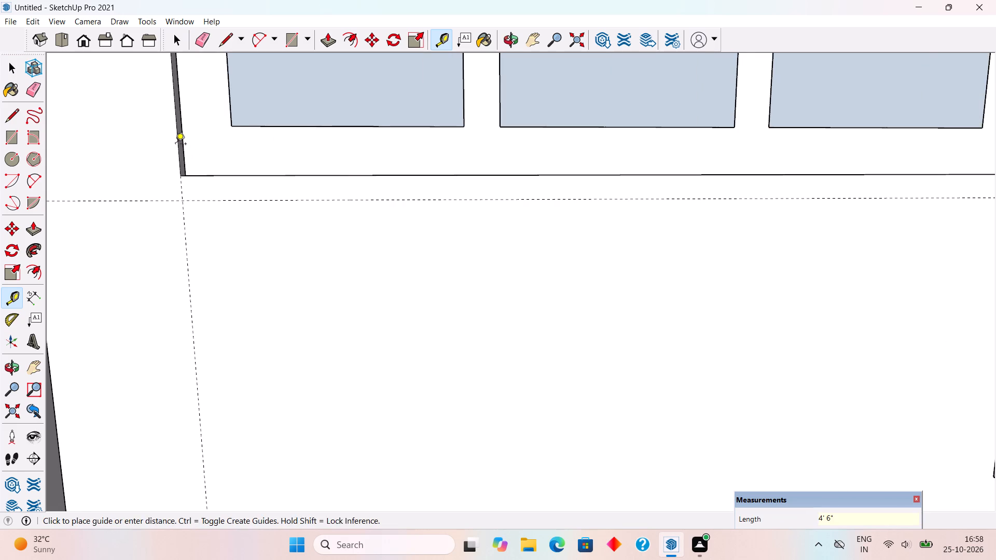
Draw a 6' by 2" sill rectangle directly under the upper window frame and pull it out 2" with Push/Pull.
{"action": "scroll", "coordinate": [233, 305], "scroll_direction": "down", "scroll_amount": 3}
{"action": "key", "text": "r"}
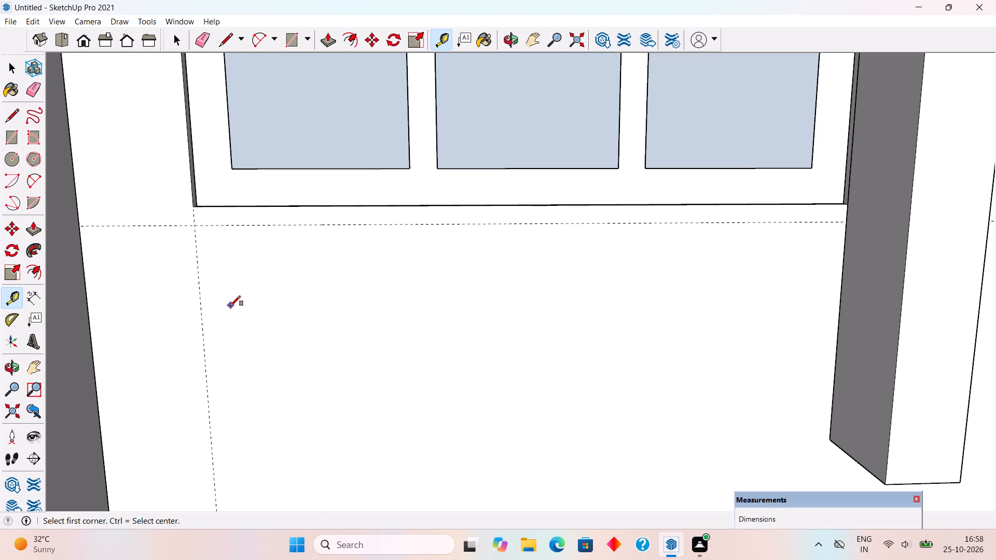
{"action": "left_click", "coordinate": [194, 205]}
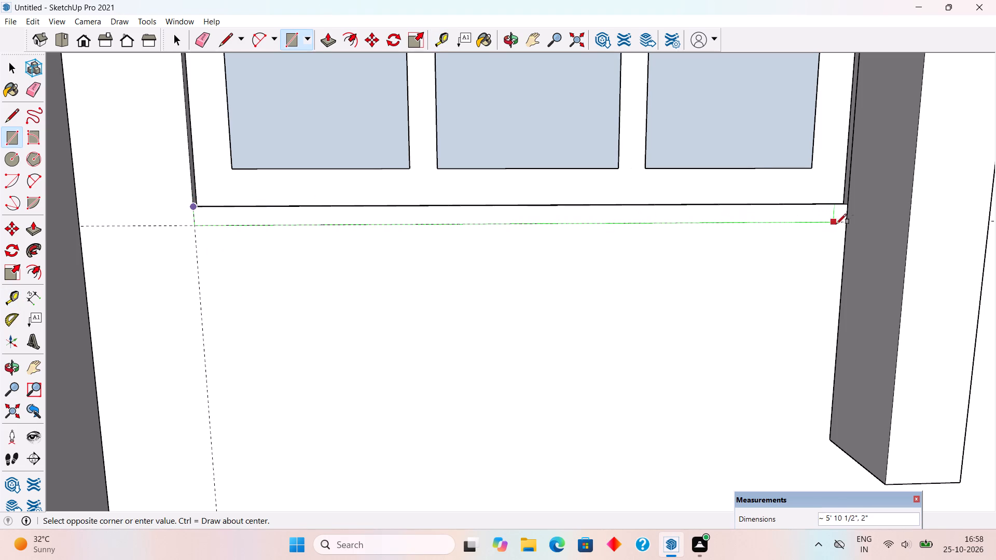
{"action": "left_click", "coordinate": [850, 226]}
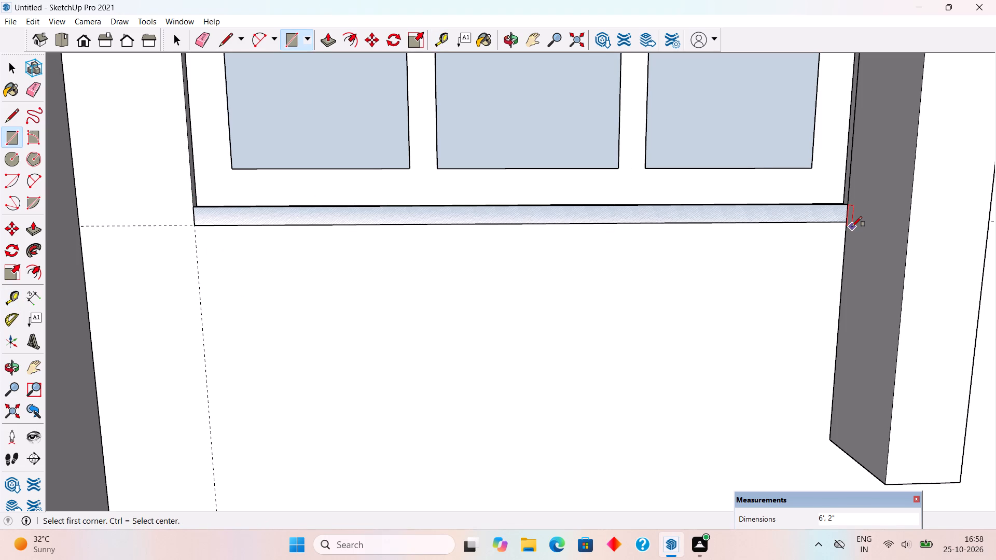
{"action": "key", "text": "p"}
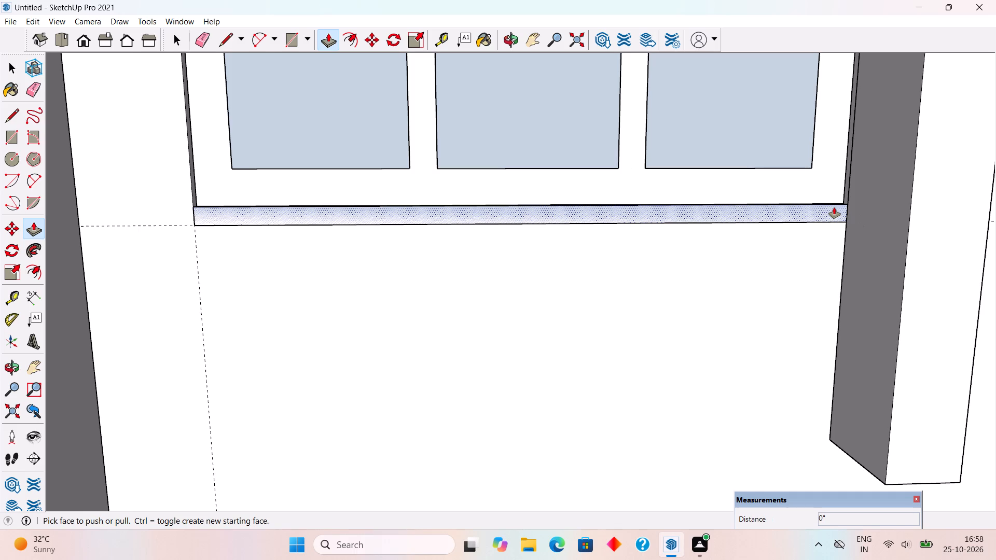
{"action": "left_click", "coordinate": [834, 207]}
{"action": "type", "text": "2\""}
{"action": "key", "text": "Return"}
Make the upper window's sill a group.
{"action": "key", "text": "space"}
{"action": "triple_click", "coordinate": [840, 215]}
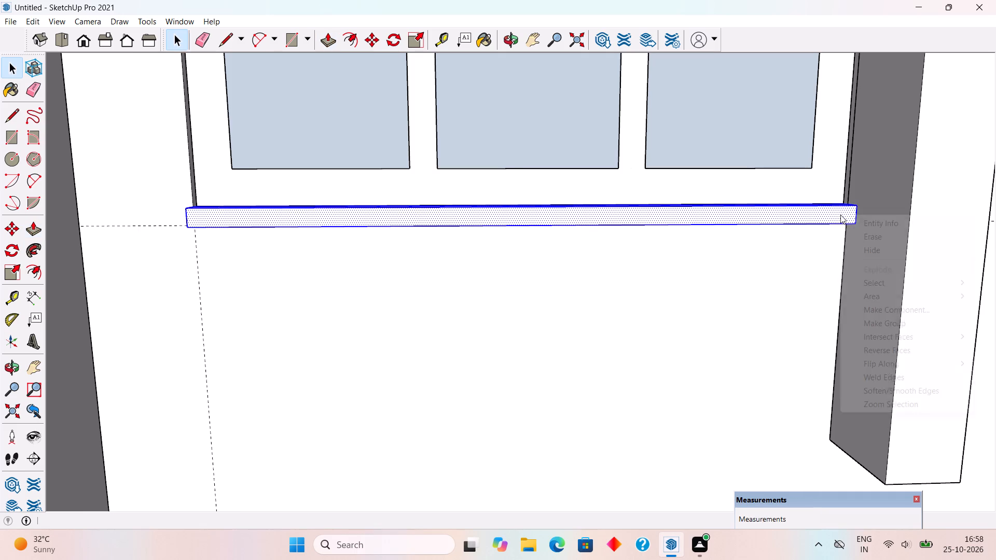
{"action": "right_click", "coordinate": [840, 215]}
{"action": "left_click", "coordinate": [876, 320]}
Place guides 2" below the right wing's ground-floor window frame and along both of its side edges.
{"action": "scroll", "coordinate": [761, 270], "scroll_direction": "down", "scroll_amount": 18}
{"action": "scroll", "coordinate": [691, 243], "scroll_direction": "down", "scroll_amount": 4}
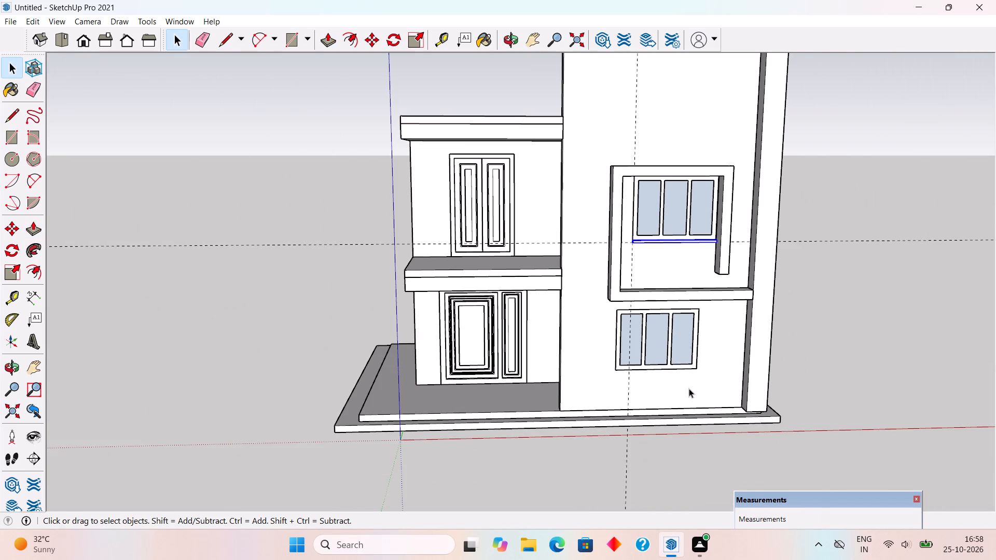
{"action": "scroll", "coordinate": [689, 388], "scroll_direction": "up", "scroll_amount": 11}
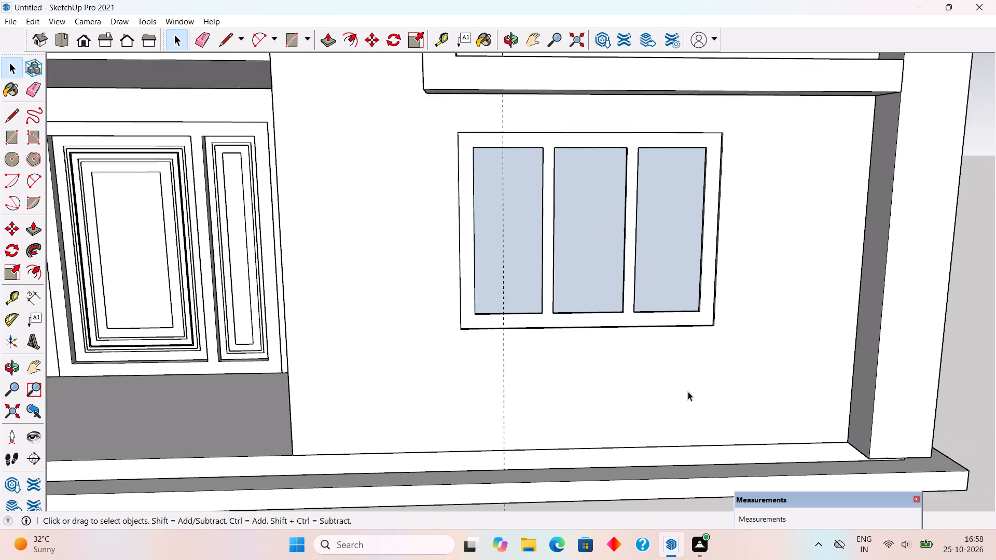
{"action": "scroll", "coordinate": [688, 391], "scroll_direction": "up", "scroll_amount": 1}
{"action": "middle_click_drag", "start_coordinate": [684, 391], "coordinate": [677, 347]}
{"action": "scroll", "coordinate": [677, 337], "scroll_direction": "up", "scroll_amount": 4}
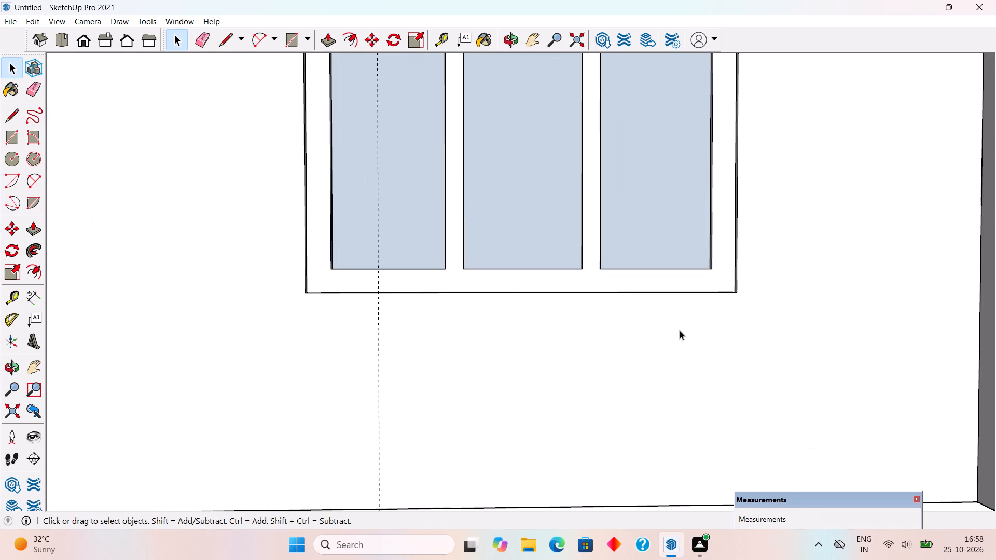
{"action": "key", "text": "t"}
{"action": "left_click", "coordinate": [630, 294]}
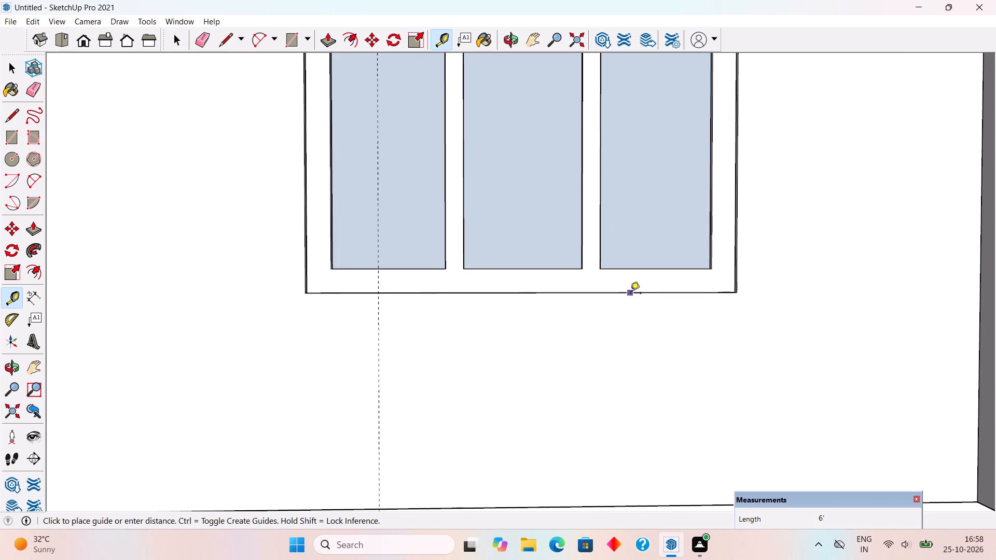
{"action": "type", "text": "2\""}
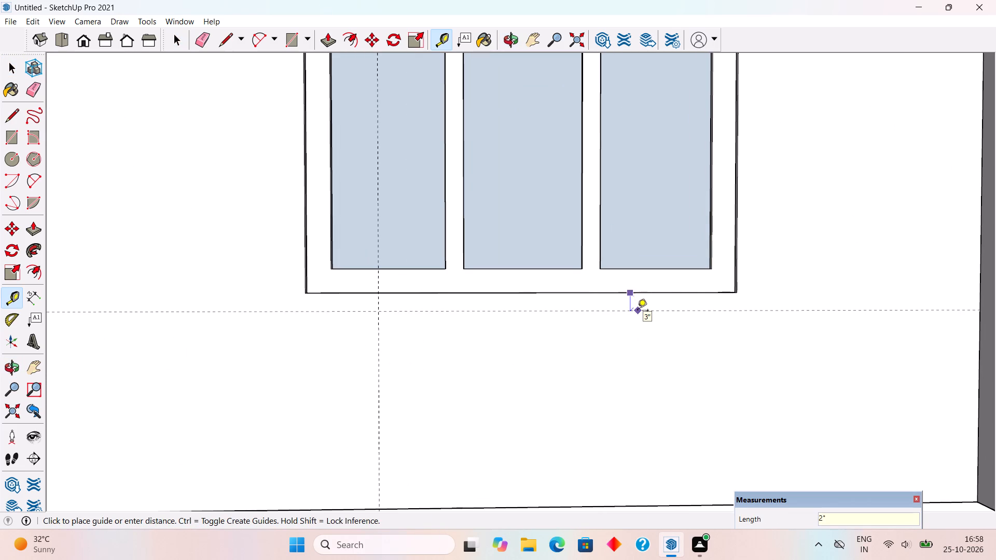
{"action": "key", "text": "Return"}
{"action": "double_click", "coordinate": [740, 254]}
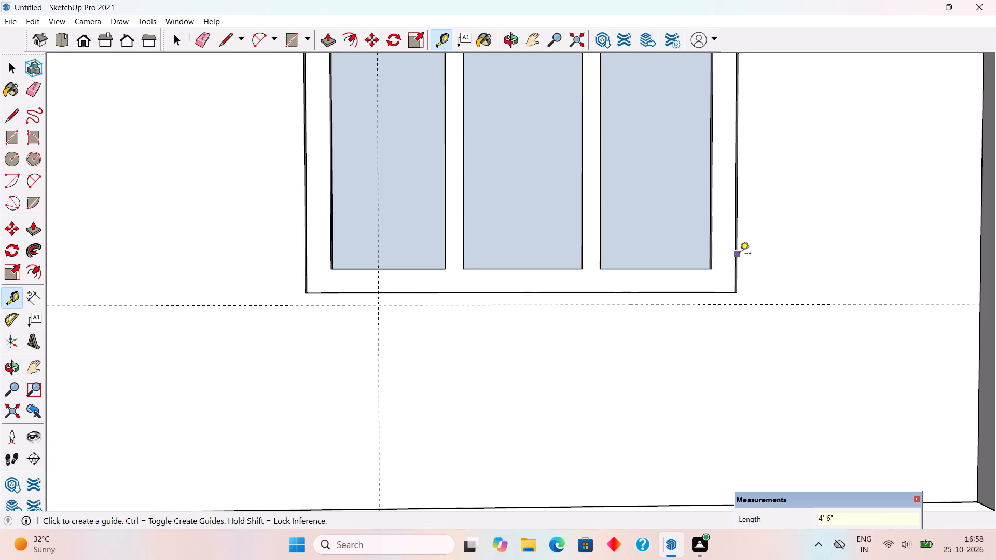
{"action": "left_click", "coordinate": [306, 252]}
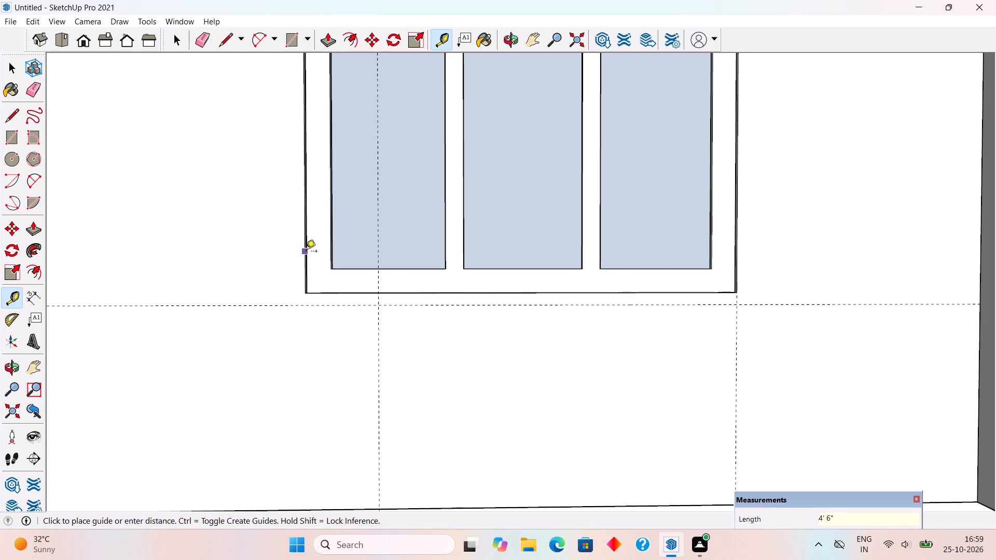
{"action": "left_click", "coordinate": [306, 252]}
Draw a 2" high sill rectangle across the ground-floor window frame's width, directly beneath it, and pull it out 2".
{"action": "scroll", "coordinate": [341, 343], "scroll_direction": "up", "scroll_amount": 1}
{"action": "key", "text": "r"}
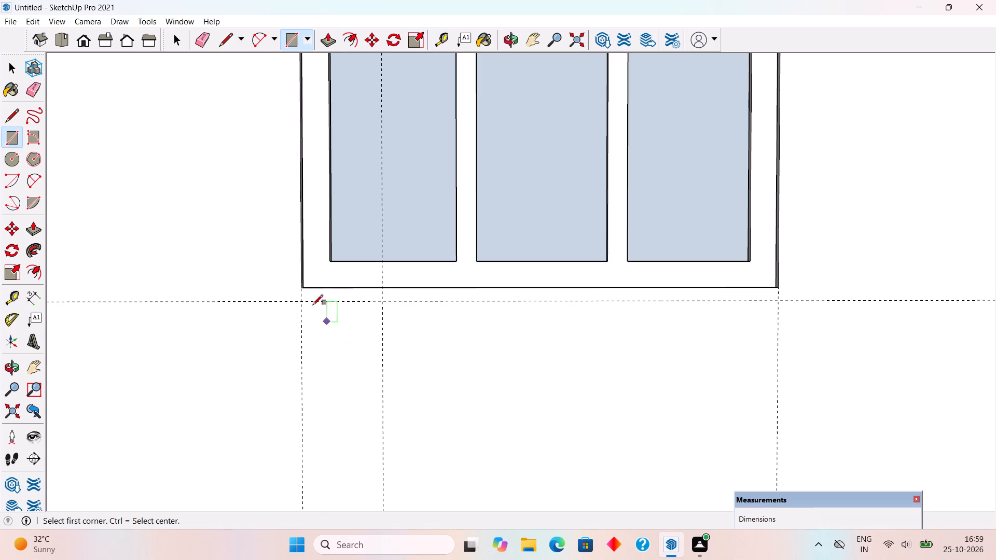
{"action": "left_click", "coordinate": [302, 283]}
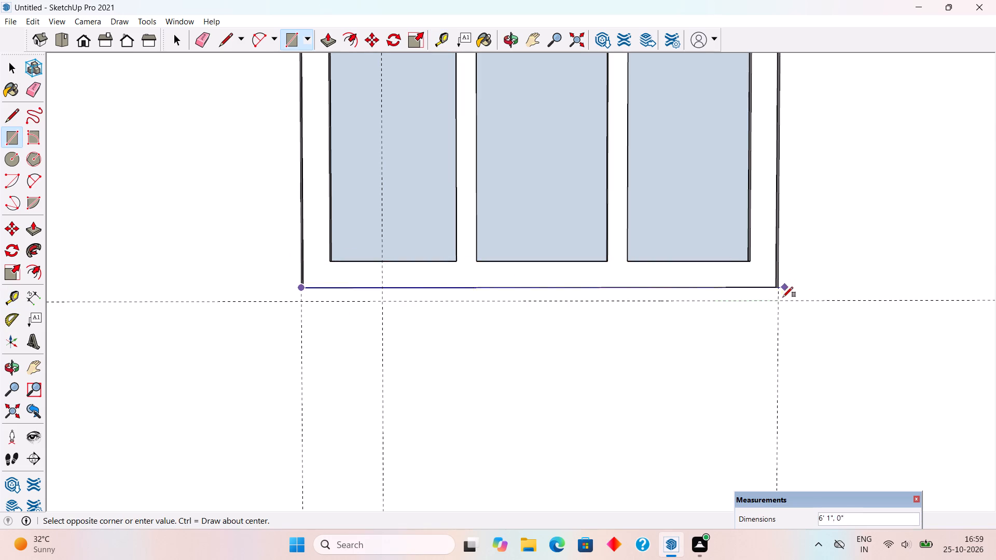
{"action": "left_click", "coordinate": [778, 302]}
{"action": "key", "text": "p"}
{"action": "left_click", "coordinate": [768, 299]}
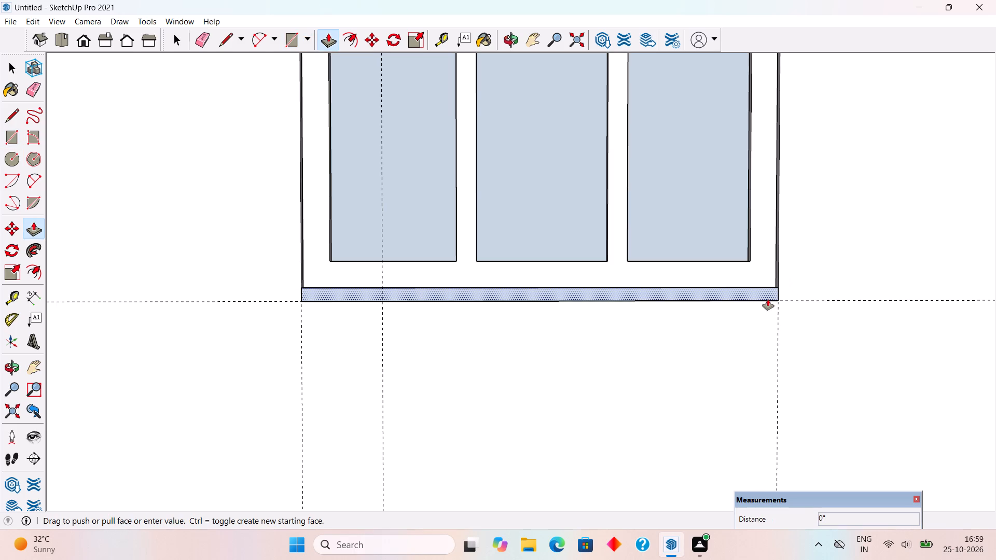
{"action": "type", "text": "2\""}
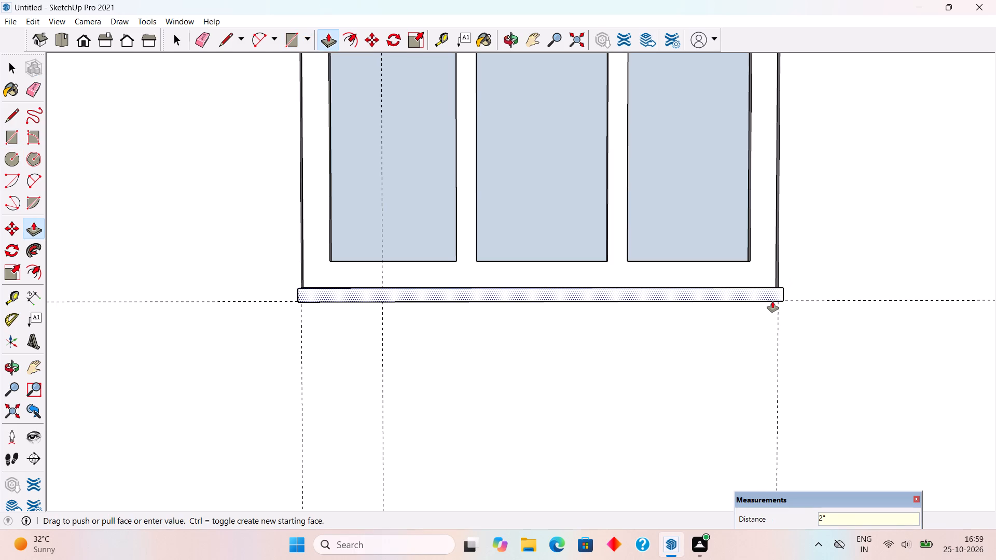
{"action": "key", "text": "Return"}
Make the ground-floor window's sill a group.
{"action": "key", "text": "space"}
{"action": "middle_click_drag", "start_coordinate": [765, 288], "coordinate": [821, 425]}
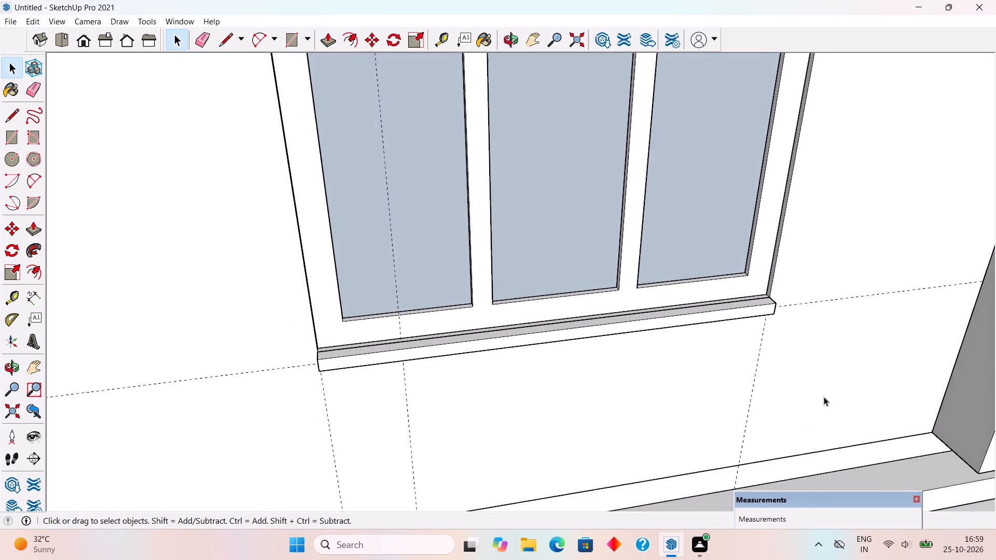
{"action": "scroll", "coordinate": [751, 309], "scroll_direction": "up", "scroll_amount": 4}
{"action": "triple_click", "coordinate": [750, 305]}
{"action": "right_click", "coordinate": [750, 305]}
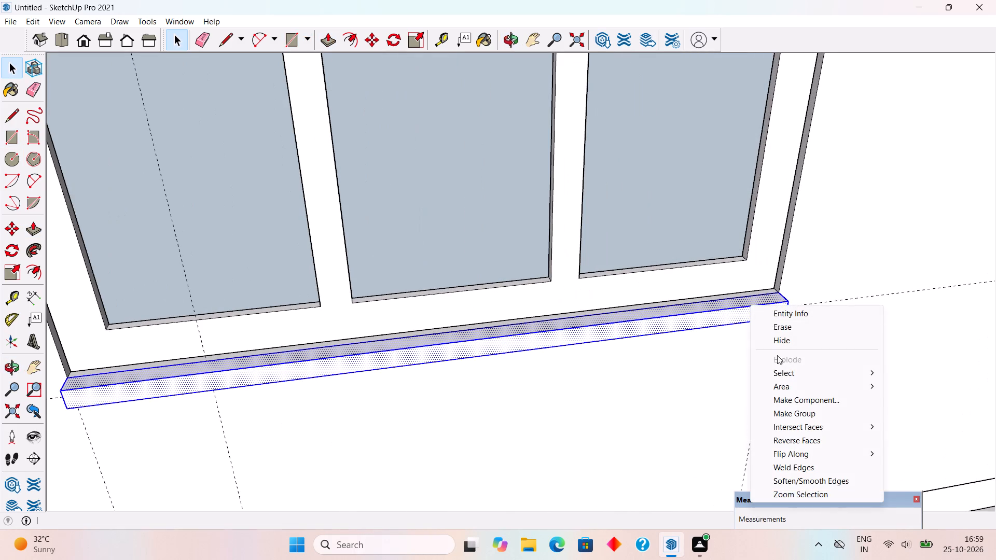
{"action": "left_click", "coordinate": [794, 410]}
Examine the house from the front, above and both sides, checking the new sills under the right wing's windows.
{"action": "scroll", "coordinate": [535, 334], "scroll_direction": "down", "scroll_amount": 11}
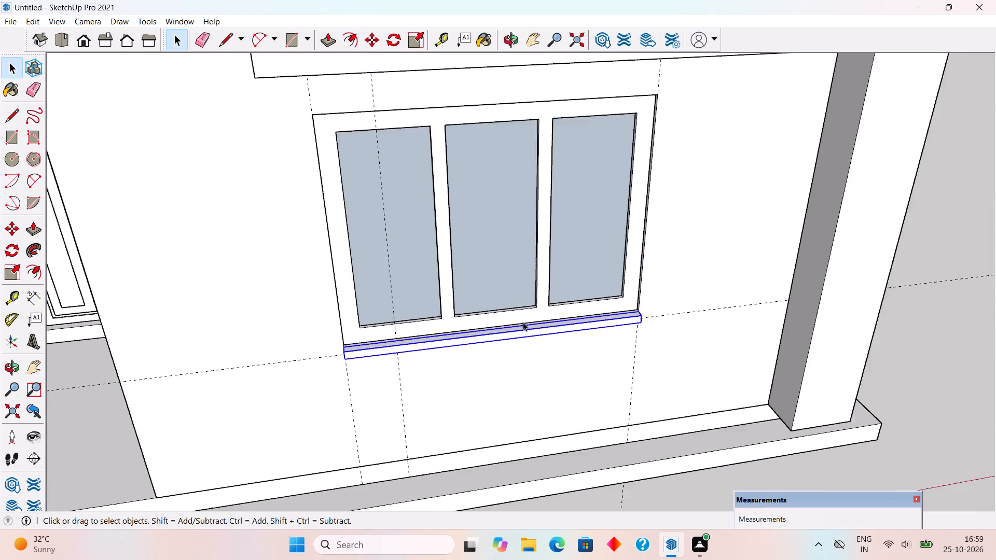
{"action": "scroll", "coordinate": [523, 322], "scroll_direction": "down", "scroll_amount": 8}
{"action": "left_click", "coordinate": [742, 314]}
{"action": "scroll", "coordinate": [717, 423], "scroll_direction": "down", "scroll_amount": 4}
{"action": "middle_click_drag", "start_coordinate": [707, 404], "coordinate": [683, 354]}
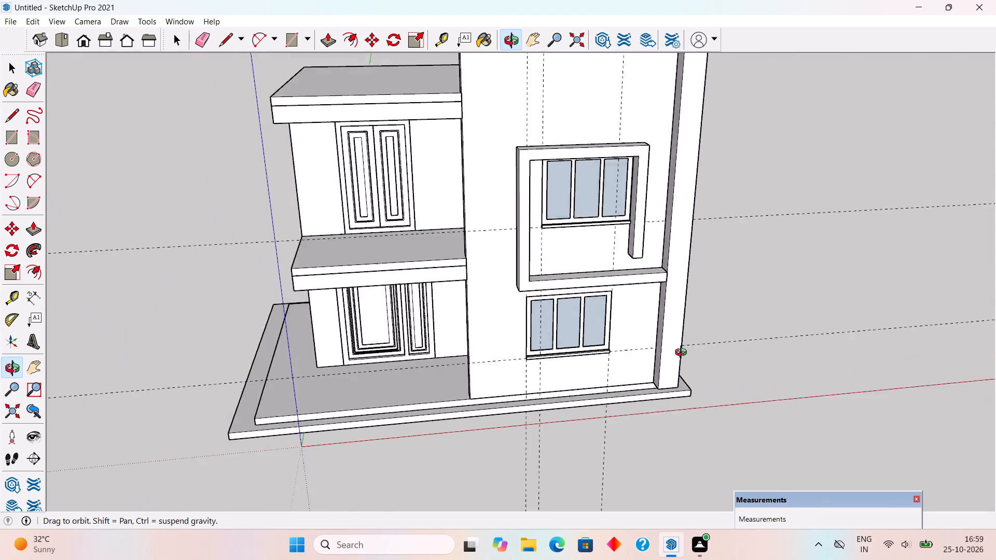
{"action": "middle_click_drag", "start_coordinate": [683, 354], "coordinate": [621, 266]}
{"action": "scroll", "coordinate": [543, 245], "scroll_direction": "up", "scroll_amount": 1}
{"action": "scroll", "coordinate": [543, 245], "scroll_direction": "down", "scroll_amount": 3}
{"action": "middle_click_drag", "start_coordinate": [650, 335], "coordinate": [670, 286]}
{"action": "middle_click_drag", "start_coordinate": [663, 286], "coordinate": [668, 309]}
{"action": "scroll", "coordinate": [668, 309], "scroll_direction": "down", "scroll_amount": 4}
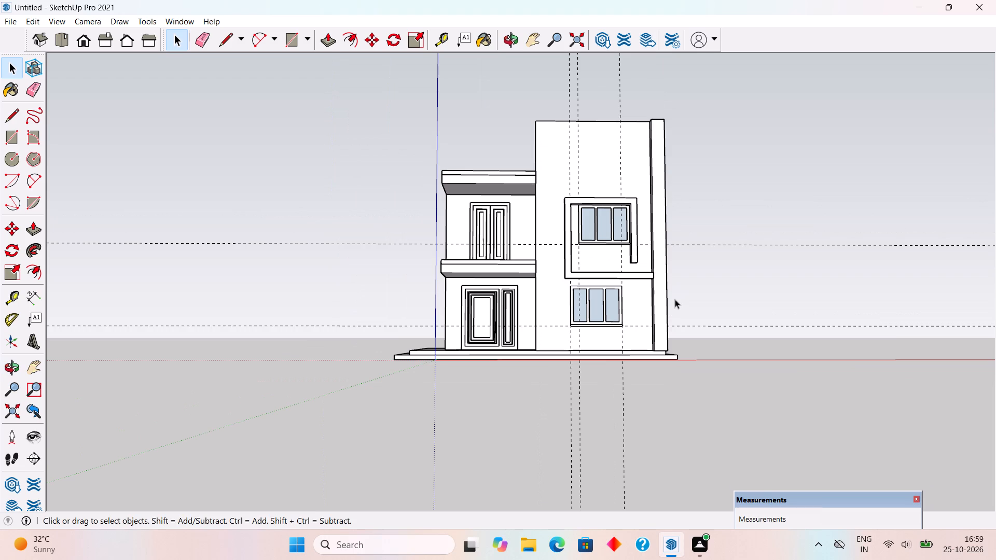
{"action": "middle_click_drag", "start_coordinate": [672, 296], "coordinate": [750, 337]}
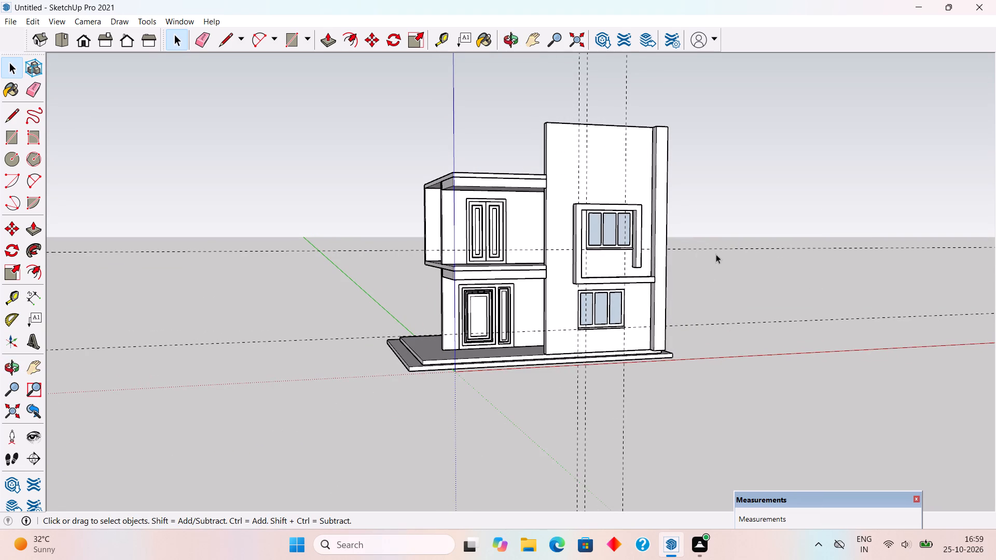
{"action": "middle_click_drag", "start_coordinate": [695, 312], "coordinate": [697, 373]}
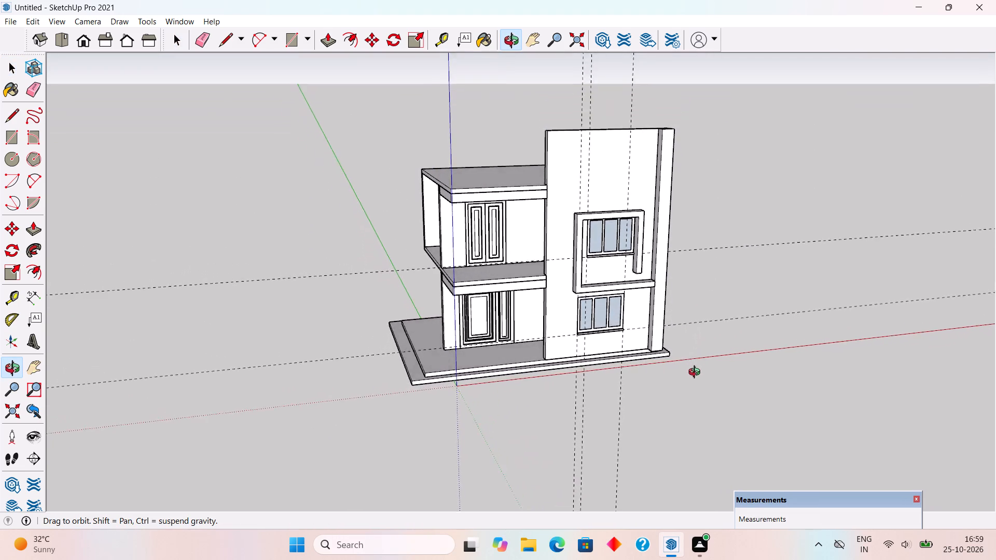
{"action": "middle_click_drag", "start_coordinate": [697, 373], "coordinate": [409, 334]}
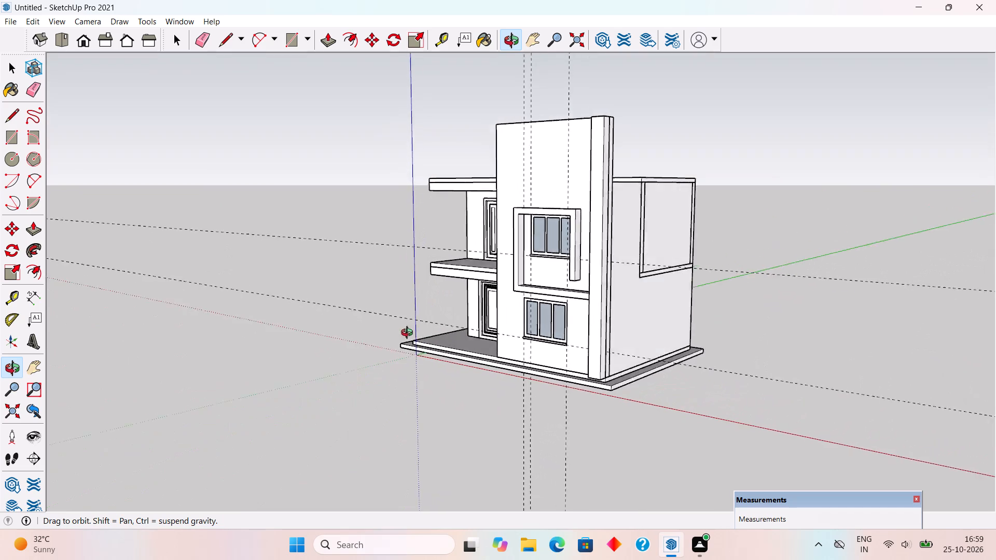
Examine the right wing's tall front wall and the flat roof behind it from the front, above and the side.
{"action": "middle_click_drag", "start_coordinate": [409, 334], "coordinate": [518, 307]}
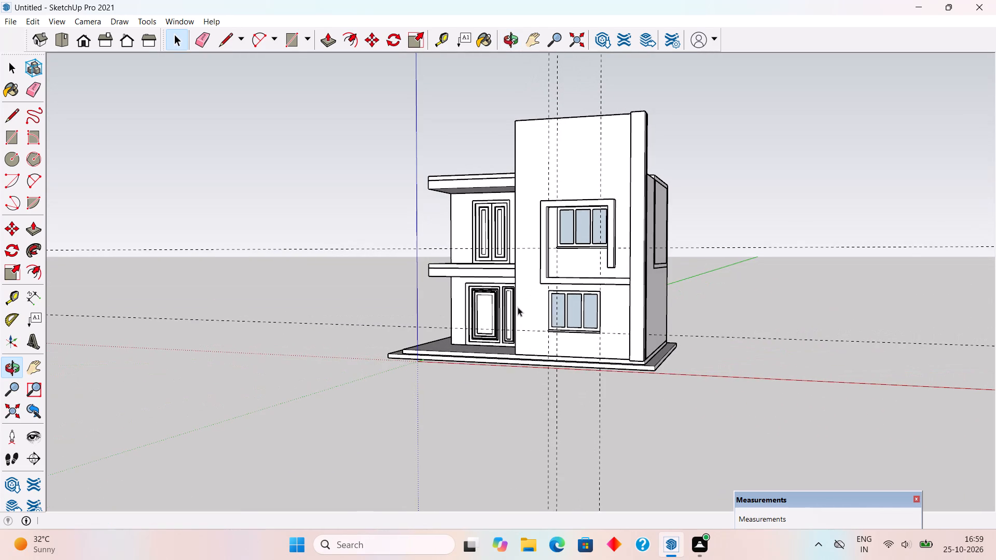
{"action": "scroll", "coordinate": [518, 307], "scroll_direction": "down", "scroll_amount": 1}
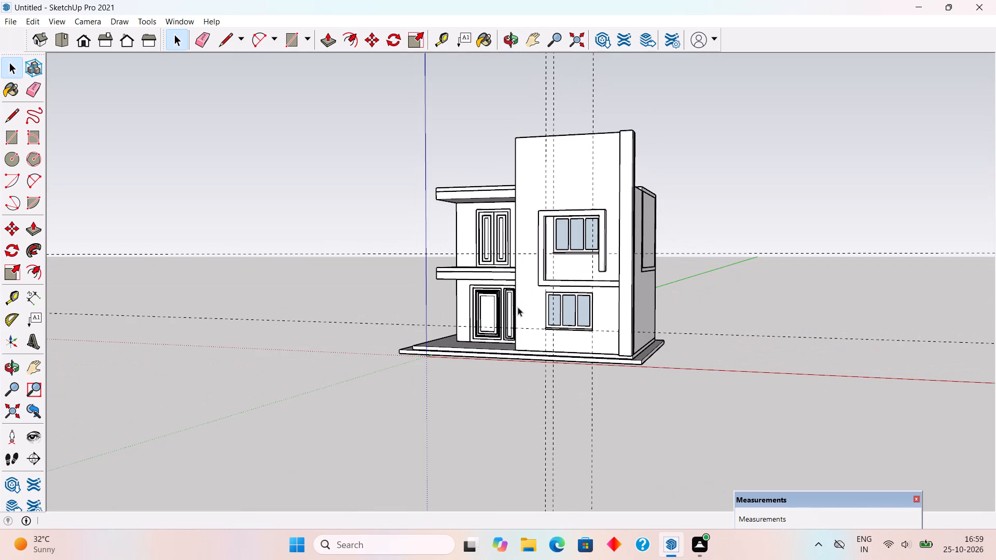
{"action": "middle_click_drag", "start_coordinate": [515, 323], "coordinate": [507, 354]}
{"action": "middle_click_drag", "start_coordinate": [507, 354], "coordinate": [611, 363]}
{"action": "scroll", "coordinate": [593, 173], "scroll_direction": "up", "scroll_amount": 7}
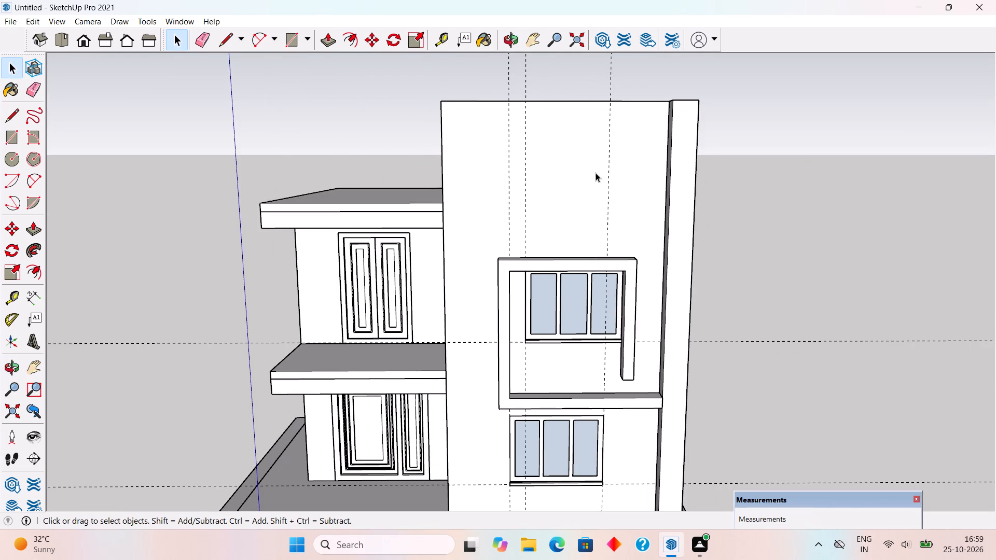
{"action": "middle_click_drag", "start_coordinate": [596, 173], "coordinate": [784, 186]}
{"action": "scroll", "coordinate": [703, 142], "scroll_direction": "up", "scroll_amount": 8}
{"action": "scroll", "coordinate": [685, 174], "scroll_direction": "down", "scroll_amount": 8}
{"action": "middle_click_drag", "start_coordinate": [626, 133], "coordinate": [663, 192]}
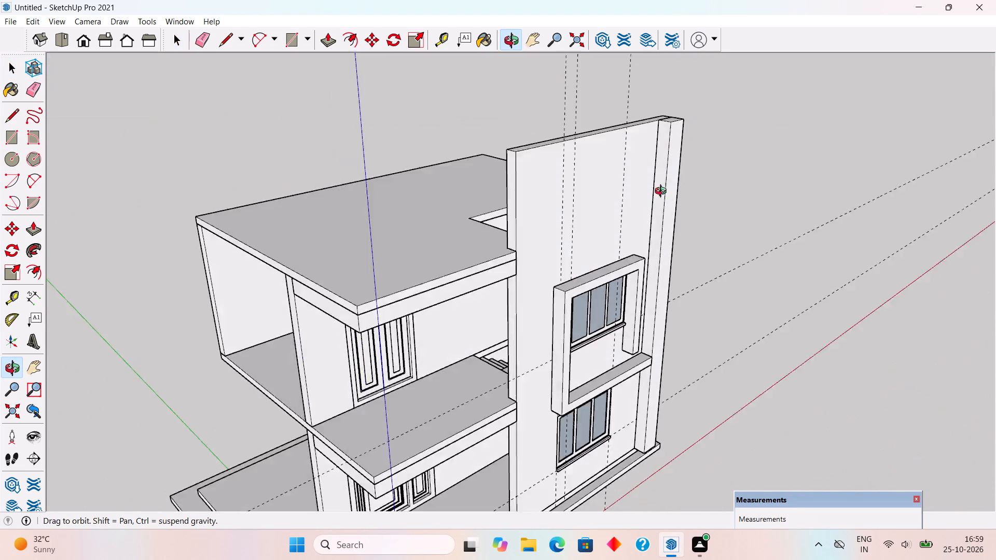
{"action": "middle_click_drag", "start_coordinate": [663, 192], "coordinate": [752, 180]}
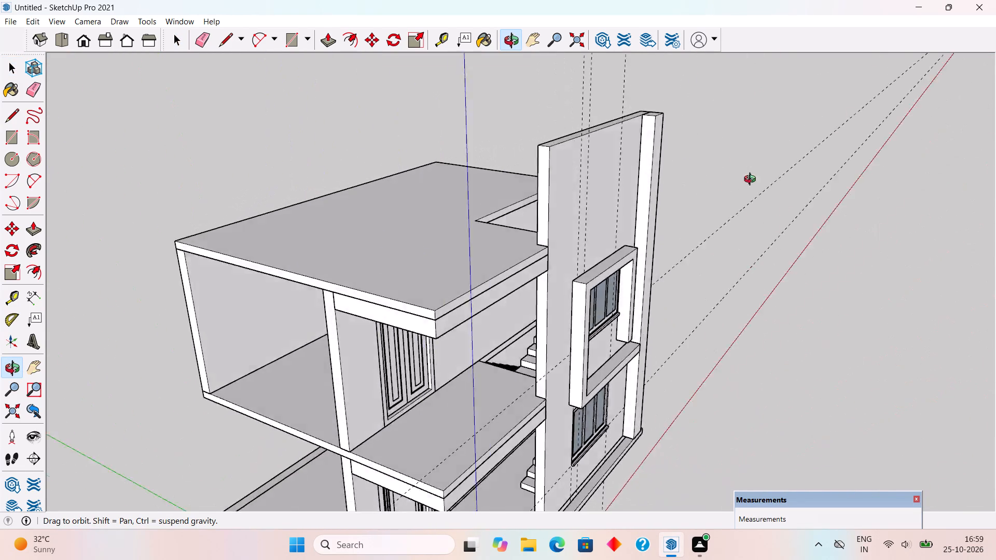
{"action": "middle_click_drag", "start_coordinate": [752, 180], "coordinate": [814, 185]}
{"action": "middle_click_drag", "start_coordinate": [819, 179], "coordinate": [853, 185]}
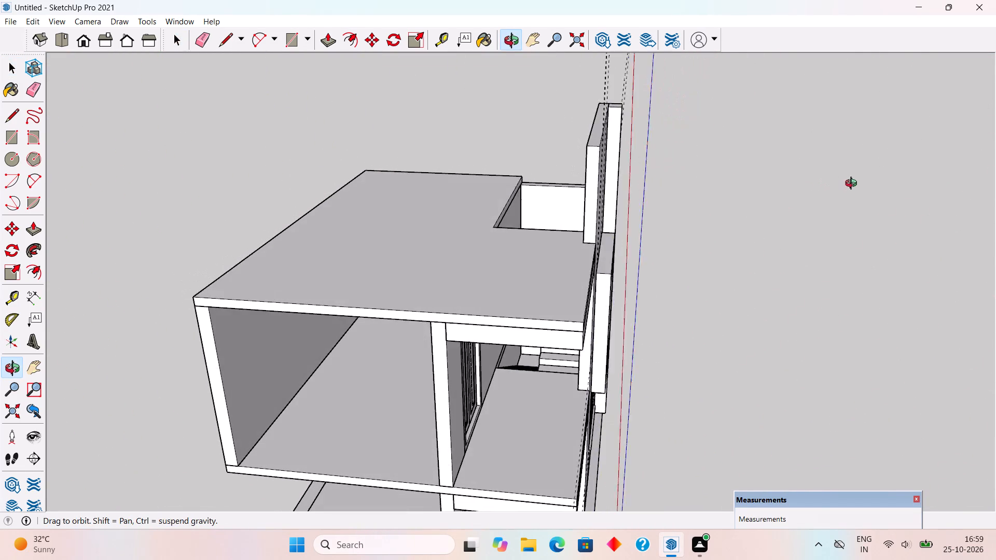
{"action": "middle_click_drag", "start_coordinate": [853, 185], "coordinate": [859, 182]}
Measure how high the right wing's front wall rises above the main roof.
{"action": "scroll", "coordinate": [643, 225], "scroll_direction": "up", "scroll_amount": 3}
{"action": "key", "text": "t"}
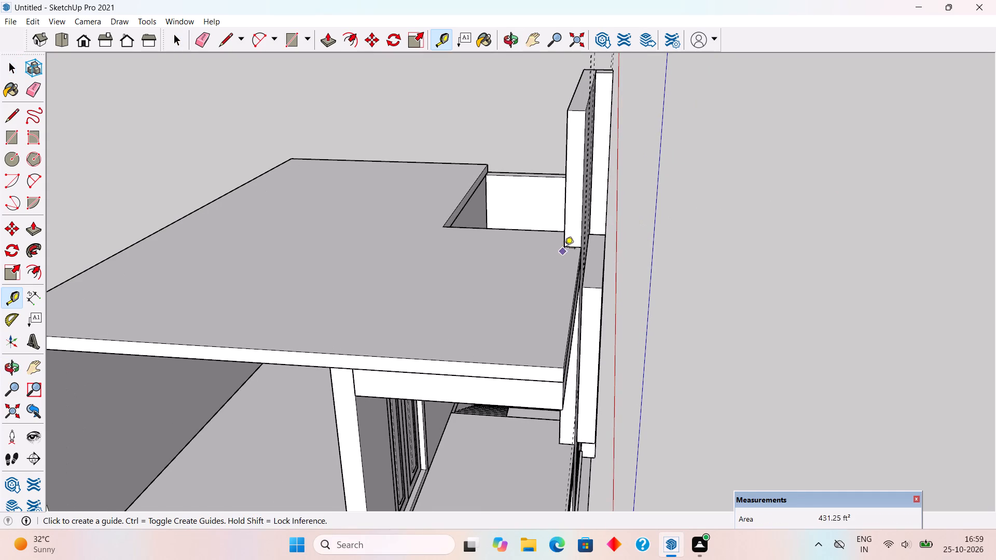
{"action": "left_click", "coordinate": [574, 248]}
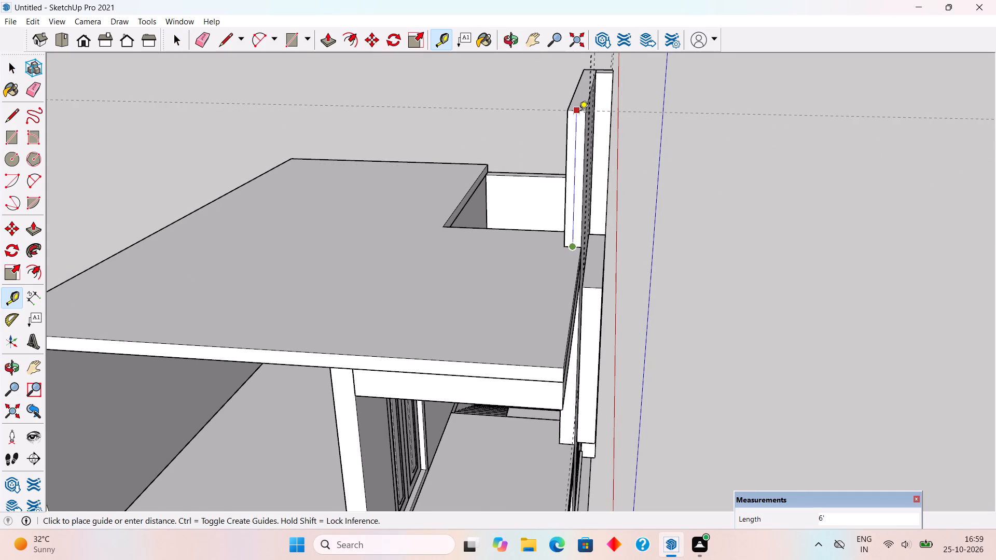
{"action": "middle_click_drag", "start_coordinate": [593, 147], "coordinate": [528, 147]}
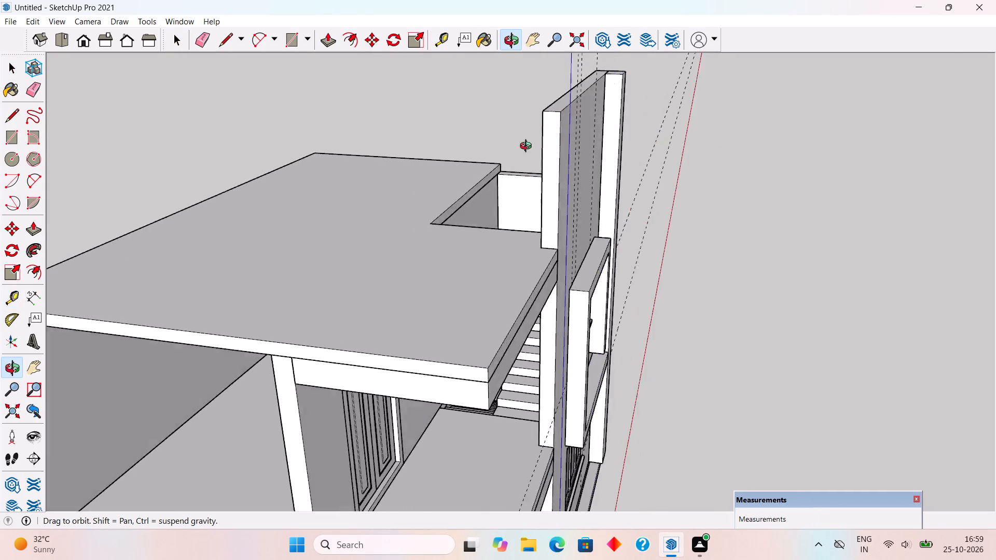
{"action": "middle_click_drag", "start_coordinate": [528, 147], "coordinate": [356, 143]}
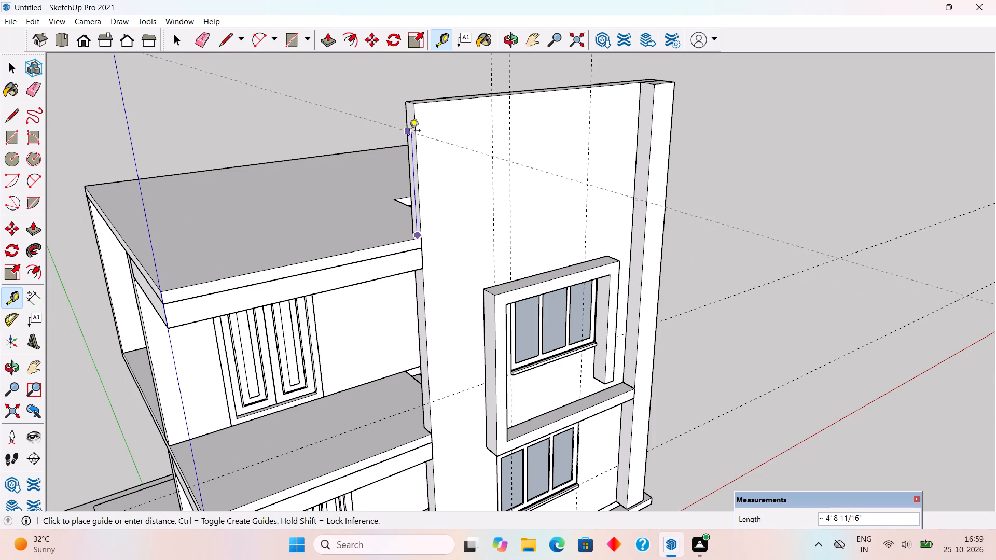
Place a horizontal guide 1.5' below the top edge of the right wing's front wall.
{"action": "key", "text": "t"}
{"action": "scroll", "coordinate": [418, 110], "scroll_direction": "up", "scroll_amount": 4}
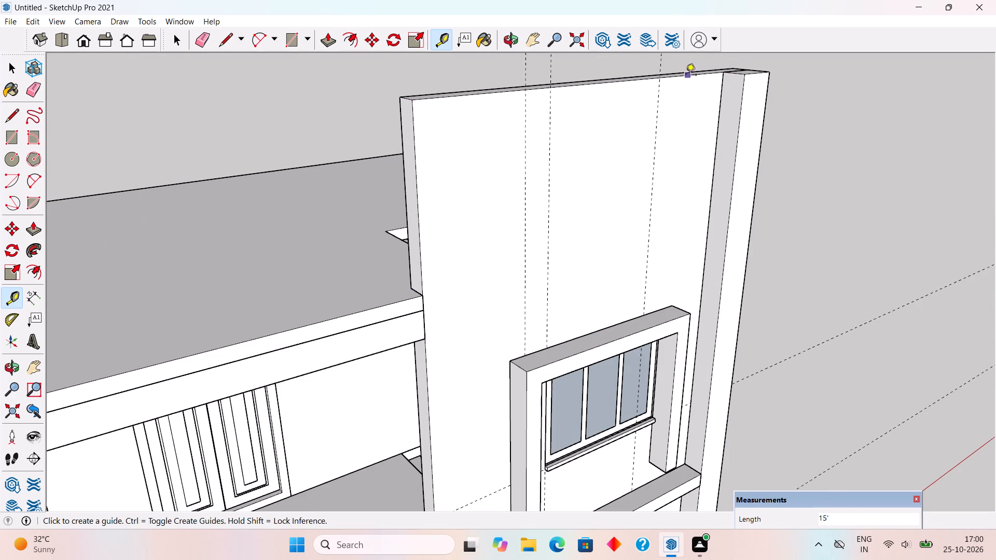
{"action": "left_click", "coordinate": [612, 87]}
{"action": "key", "text": "t"}
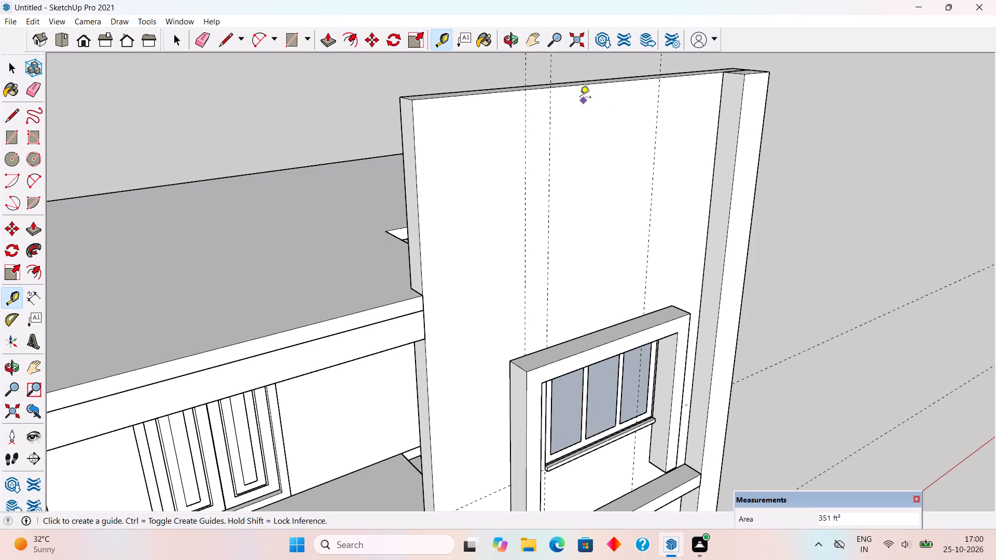
{"action": "left_click", "coordinate": [585, 88]}
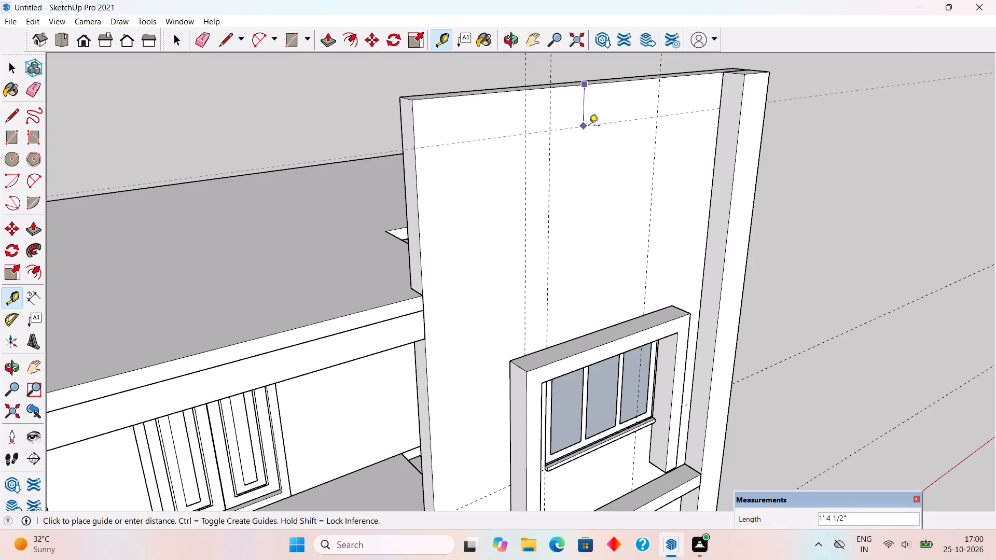
{"action": "type", "text": "1.5"}
{"action": "key", "text": "apostrophe"}
{"action": "key", "text": "Return"}
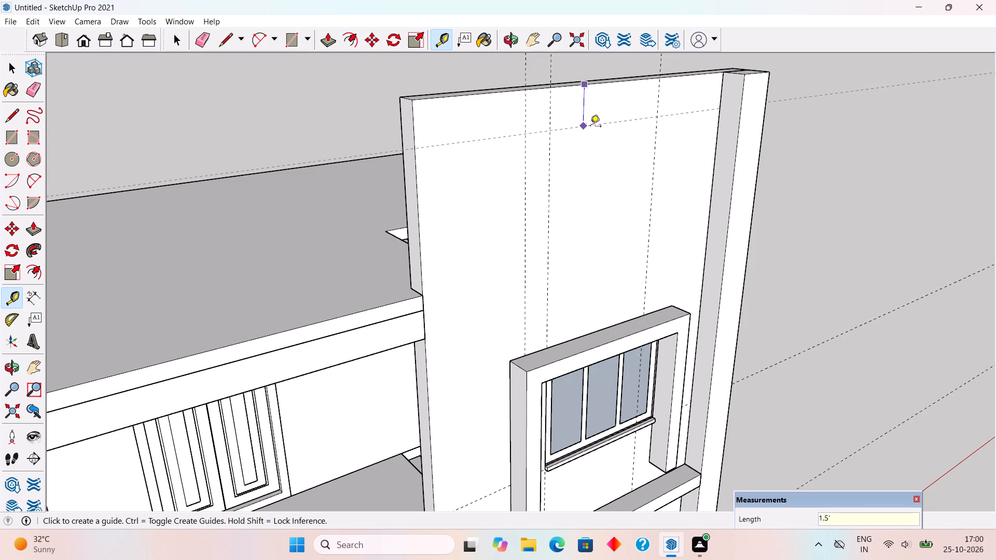
Lower the top face of the right wing's front wall to the 1.5' guide, inside the wall's group.
{"action": "key", "text": "space"}
{"action": "triple_click", "coordinate": [597, 113]}
{"action": "middle_click_drag", "start_coordinate": [599, 109], "coordinate": [627, 203]}
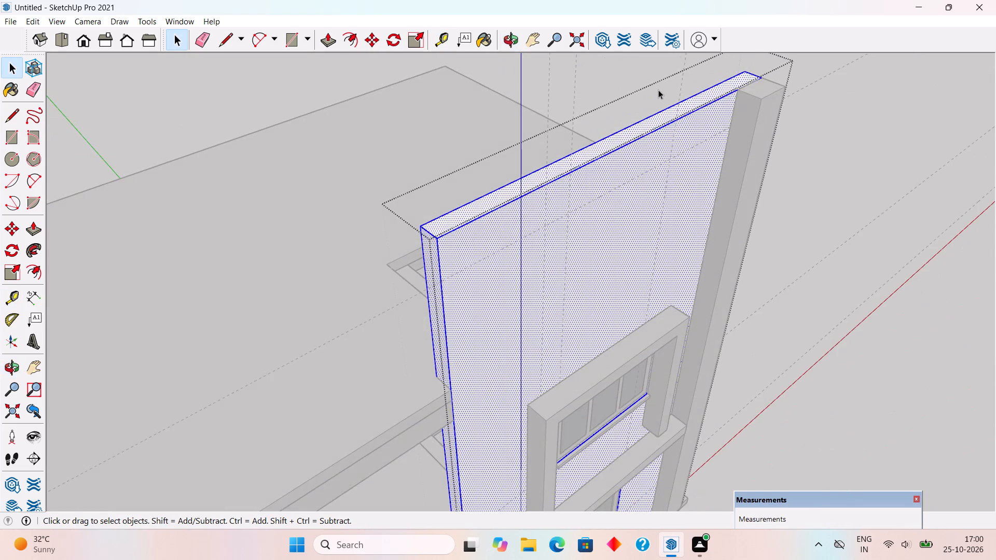
{"action": "scroll", "coordinate": [658, 88], "scroll_direction": "up", "scroll_amount": 2}
{"action": "key", "text": "p"}
{"action": "left_click", "coordinate": [632, 147]}
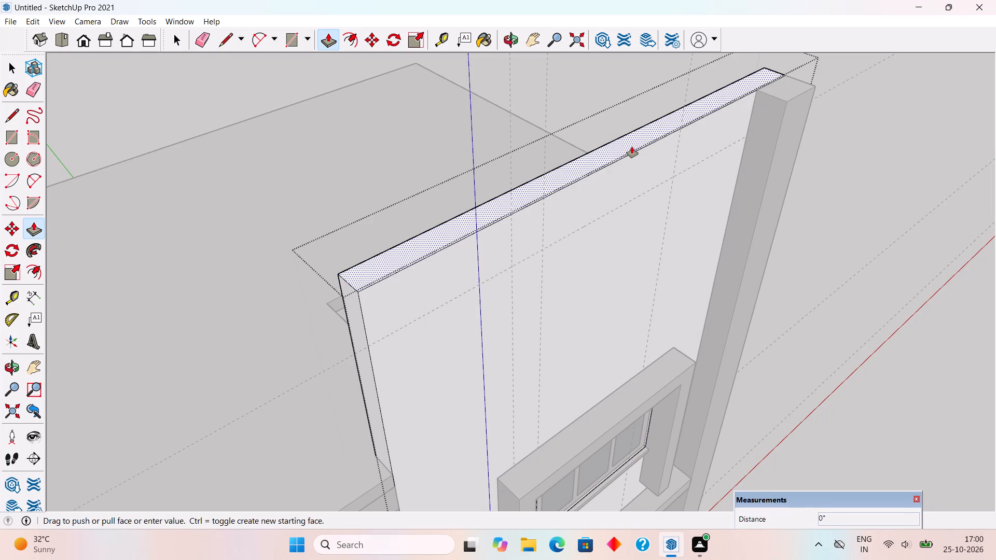
{"action": "left_click", "coordinate": [613, 211]}
{"action": "key", "text": "space"}
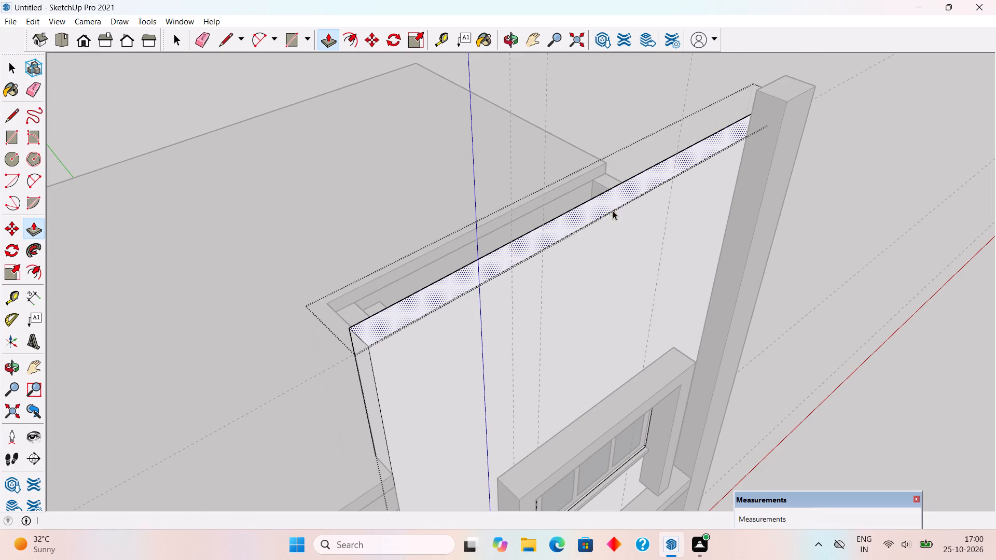
{"action": "left_click", "coordinate": [819, 149]}
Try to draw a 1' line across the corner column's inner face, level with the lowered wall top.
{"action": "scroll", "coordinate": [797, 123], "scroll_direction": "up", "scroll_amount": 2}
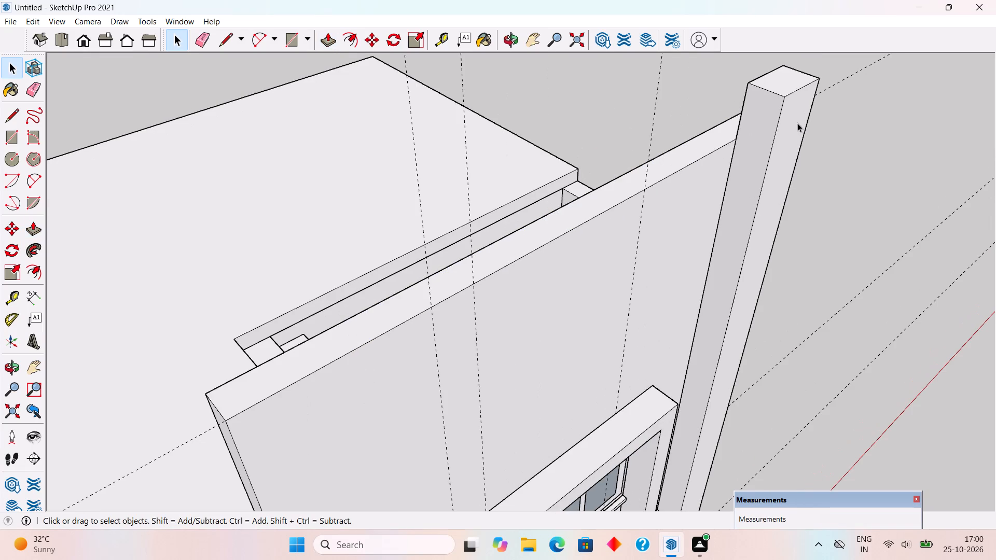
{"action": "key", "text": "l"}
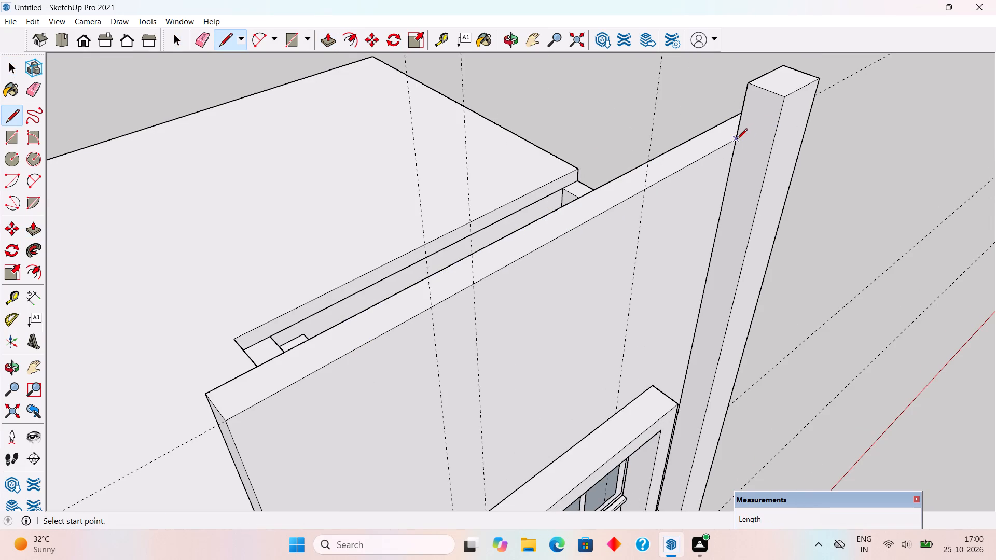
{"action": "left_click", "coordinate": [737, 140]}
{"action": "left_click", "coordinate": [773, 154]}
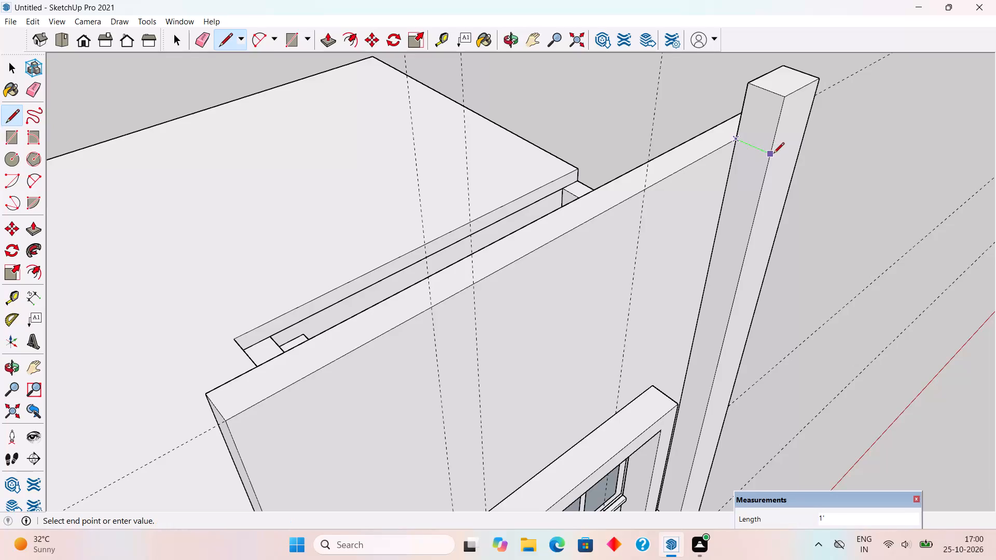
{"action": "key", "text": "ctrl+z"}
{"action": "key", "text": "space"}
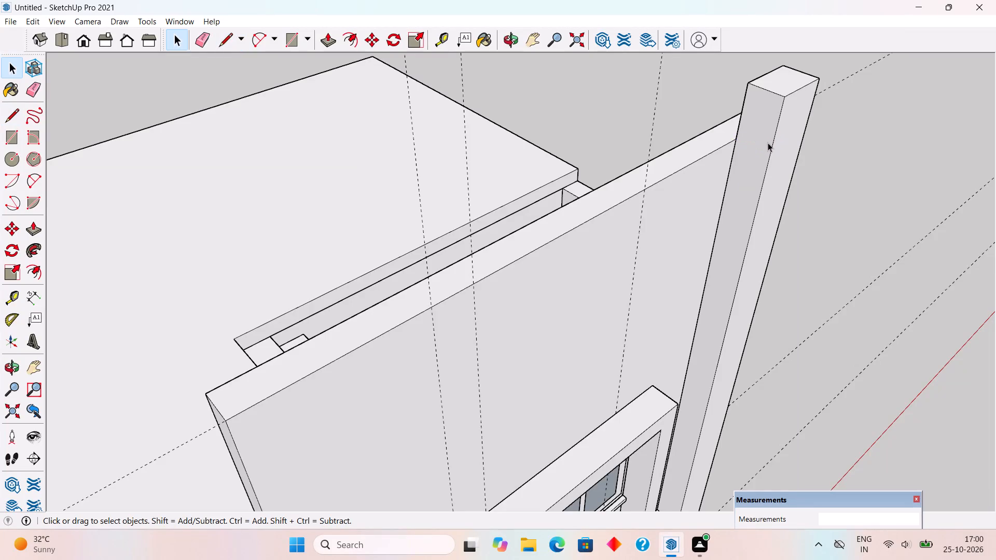
Inside the column's group, split its inner face with a 1' line at wall-top level and pull the upper part 13' 6" across the wall.
{"action": "triple_click", "coordinate": [766, 138]}
{"action": "key", "text": "l"}
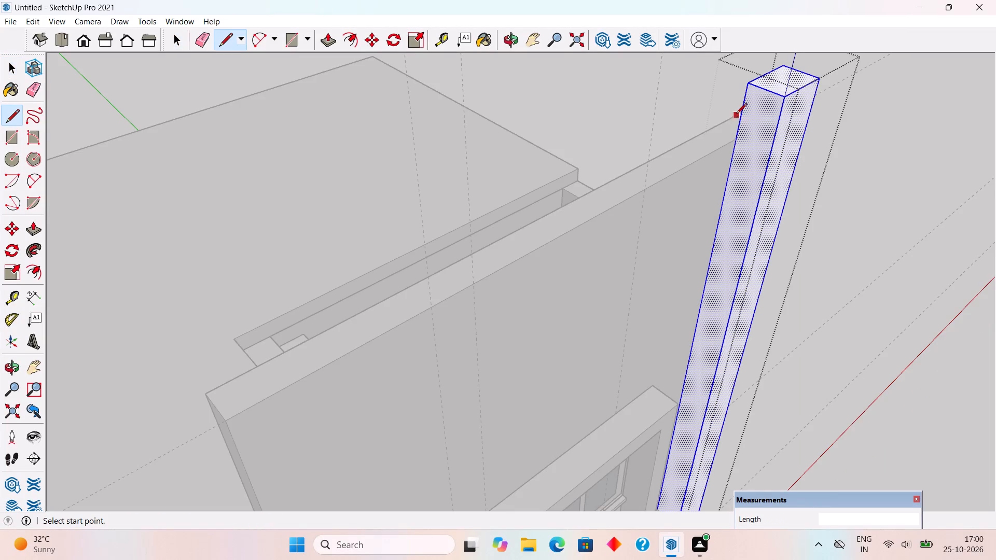
{"action": "left_click", "coordinate": [739, 142]}
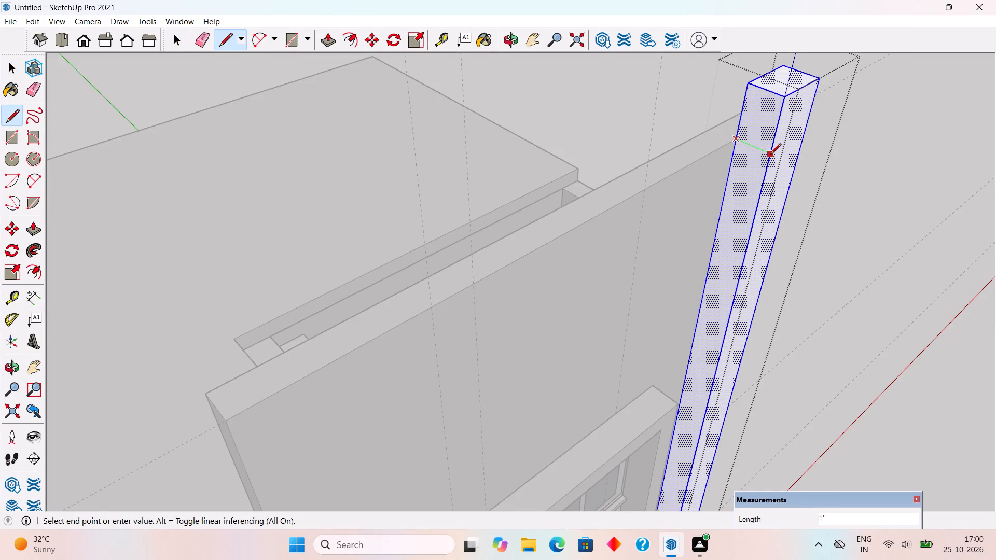
{"action": "left_click", "coordinate": [770, 155]}
{"action": "key", "text": "p"}
{"action": "left_click", "coordinate": [761, 141]}
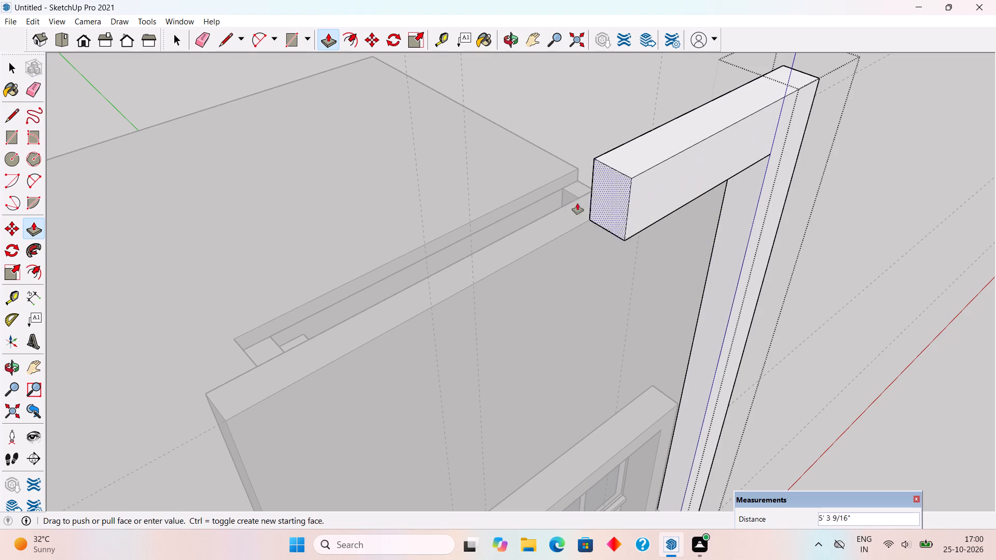
{"action": "left_click", "coordinate": [254, 480]}
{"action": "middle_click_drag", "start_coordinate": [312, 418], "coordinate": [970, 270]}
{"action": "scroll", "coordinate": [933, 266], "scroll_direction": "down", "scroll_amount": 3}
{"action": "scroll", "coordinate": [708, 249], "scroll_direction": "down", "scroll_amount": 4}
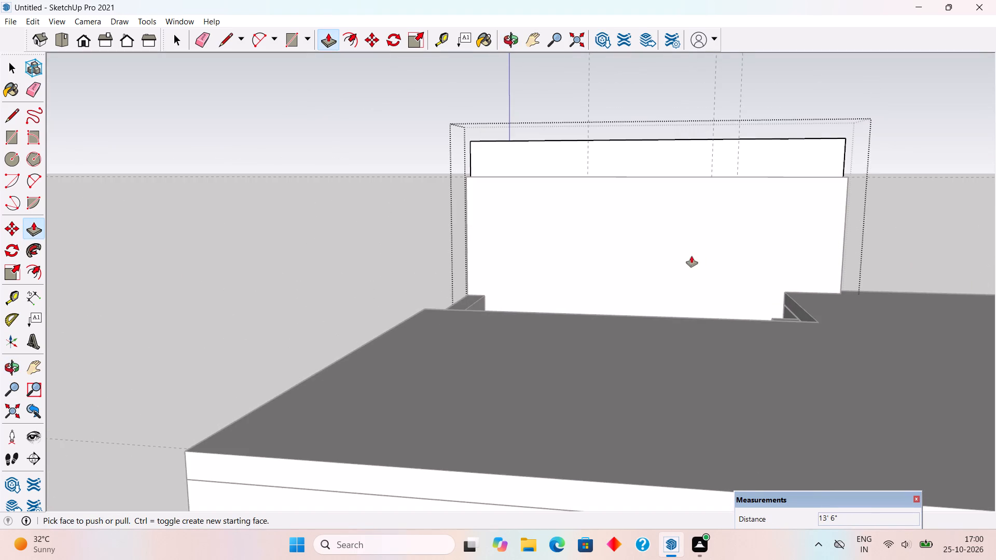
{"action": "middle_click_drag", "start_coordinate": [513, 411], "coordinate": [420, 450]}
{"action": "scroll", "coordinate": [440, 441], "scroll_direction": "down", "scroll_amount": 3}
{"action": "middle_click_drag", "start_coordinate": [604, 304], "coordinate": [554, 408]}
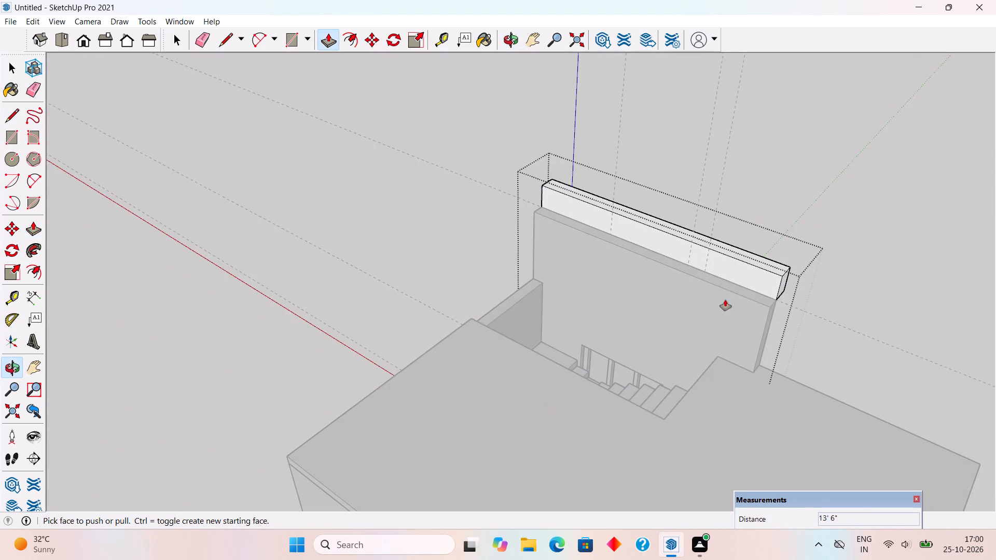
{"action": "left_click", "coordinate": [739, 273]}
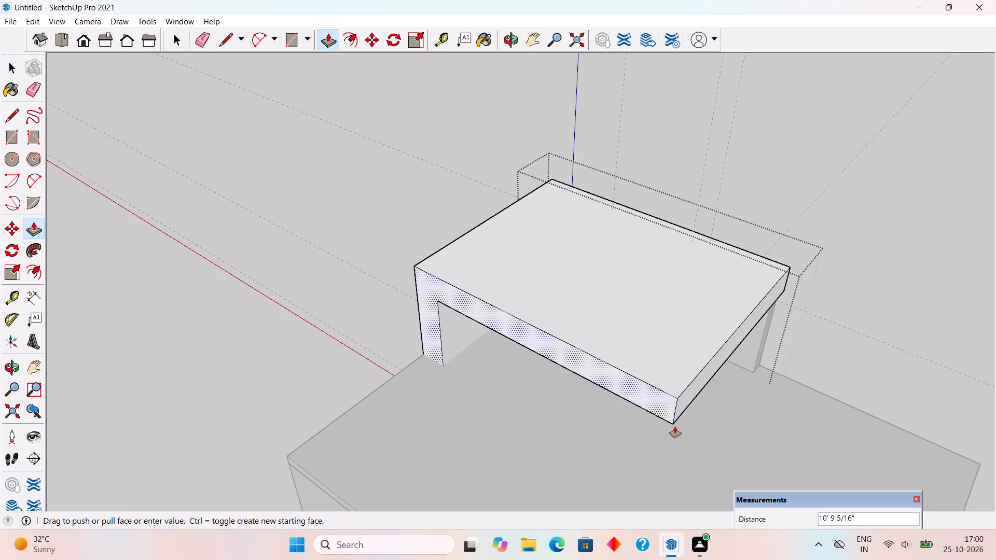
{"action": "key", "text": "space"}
Draw a line on the column group's rear face, continuing the top band's lower edge to the front wall's outer corner.
{"action": "middle_click_drag", "start_coordinate": [569, 319], "coordinate": [995, 277]}
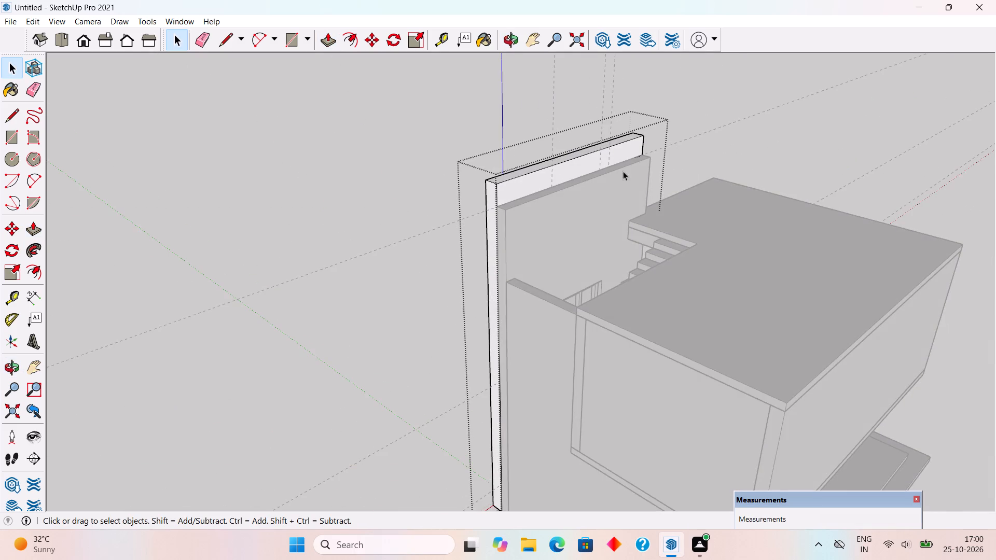
{"action": "scroll", "coordinate": [546, 157], "scroll_direction": "up", "scroll_amount": 4}
{"action": "scroll", "coordinate": [497, 198], "scroll_direction": "up", "scroll_amount": 8}
{"action": "middle_click_drag", "start_coordinate": [496, 256], "coordinate": [489, 299]}
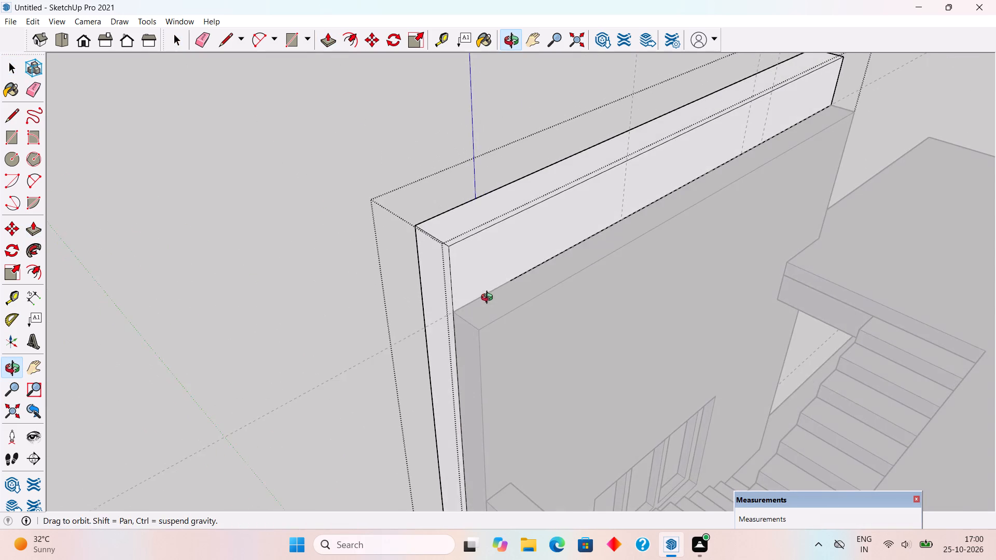
{"action": "middle_click_drag", "start_coordinate": [489, 299], "coordinate": [489, 300]}
{"action": "scroll", "coordinate": [489, 301], "scroll_direction": "up", "scroll_amount": 4}
{"action": "middle_click_drag", "start_coordinate": [498, 289], "coordinate": [489, 302]}
{"action": "key", "text": "l"}
{"action": "left_click", "coordinate": [508, 293]}
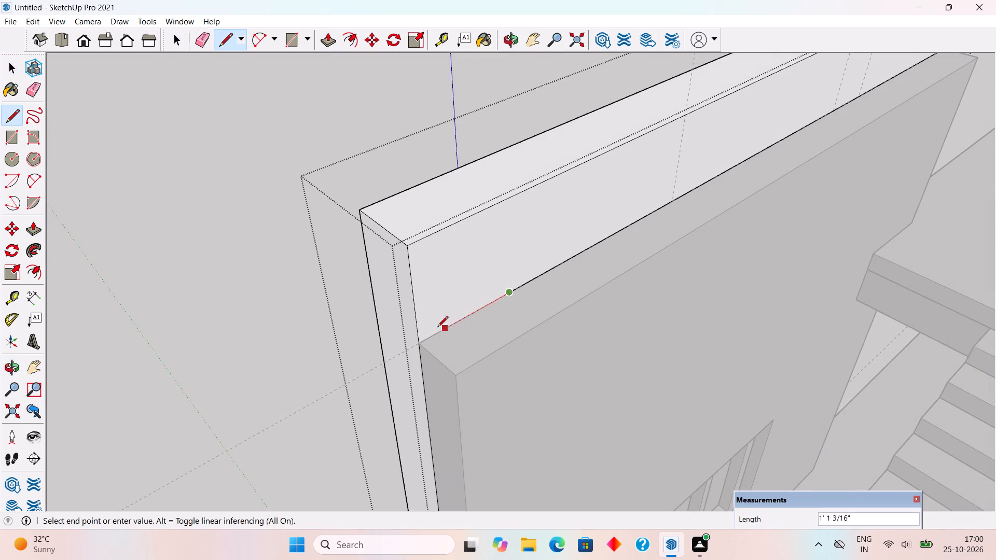
{"action": "left_click", "coordinate": [420, 338]}
{"action": "scroll", "coordinate": [422, 326], "scroll_direction": "down", "scroll_amount": 9}
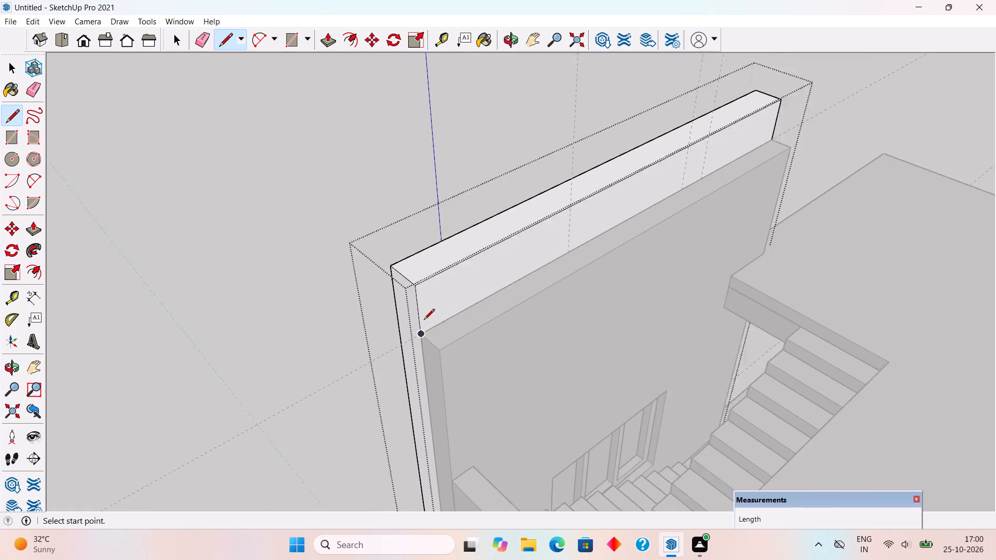
{"action": "key", "text": "space"}
{"action": "scroll", "coordinate": [487, 259], "scroll_direction": "down", "scroll_amount": 9}
{"action": "left_click", "coordinate": [349, 238]}
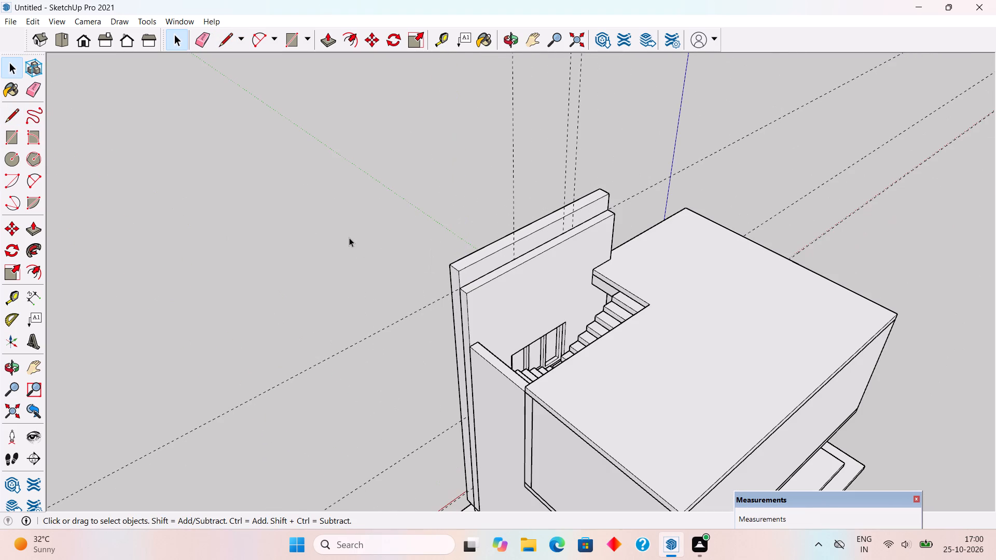
Raise the top of the right side wall beside the stairwell by 5', level with the lowered front wall's top.
{"action": "middle_click_drag", "start_coordinate": [590, 355], "coordinate": [752, 343]}
{"action": "scroll", "coordinate": [620, 357], "scroll_direction": "up", "scroll_amount": 4}
{"action": "triple_click", "coordinate": [619, 358]}
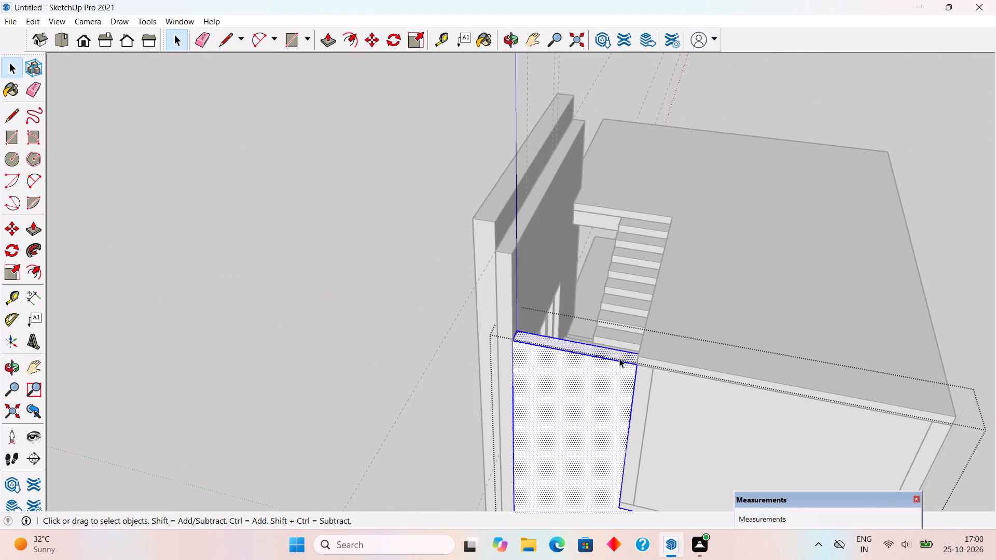
{"action": "key", "text": "p"}
{"action": "left_click", "coordinate": [618, 353]}
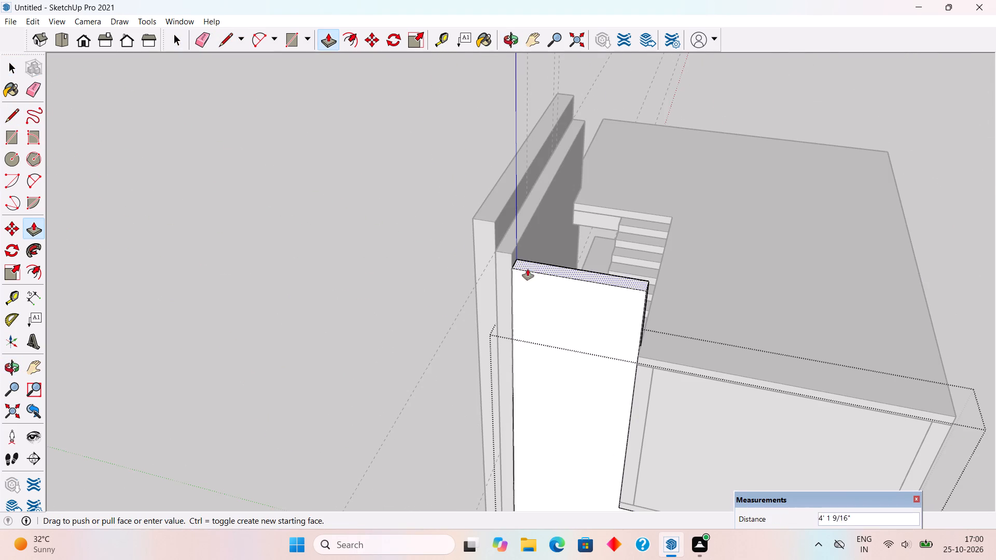
{"action": "left_click", "coordinate": [505, 251]}
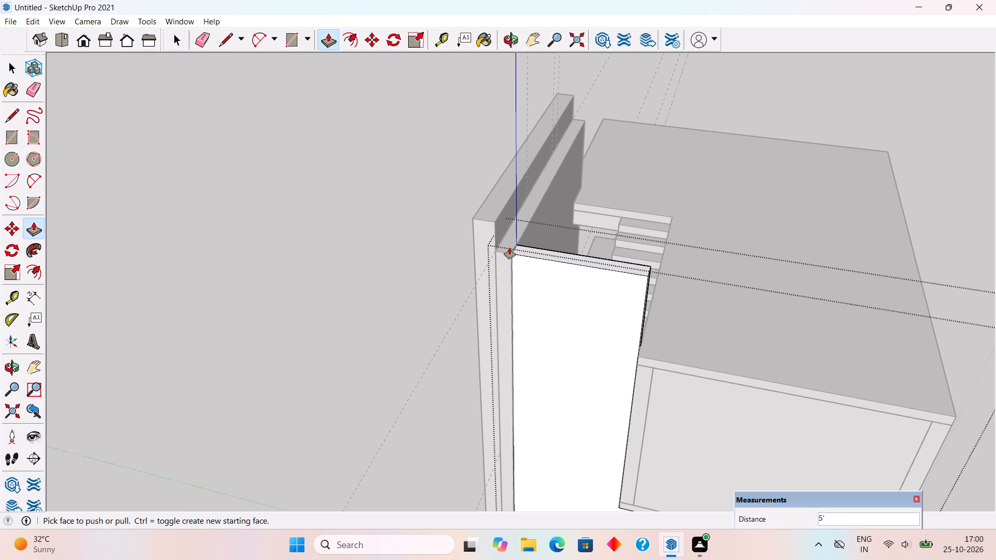
Place a guide 9" behind the stairwell opening's rear edge and draw a 9" wide rectangle along that edge on the roof slab.
{"action": "key", "text": "space"}
{"action": "left_click", "coordinate": [343, 236]}
{"action": "middle_click_drag", "start_coordinate": [837, 274], "coordinate": [637, 299]}
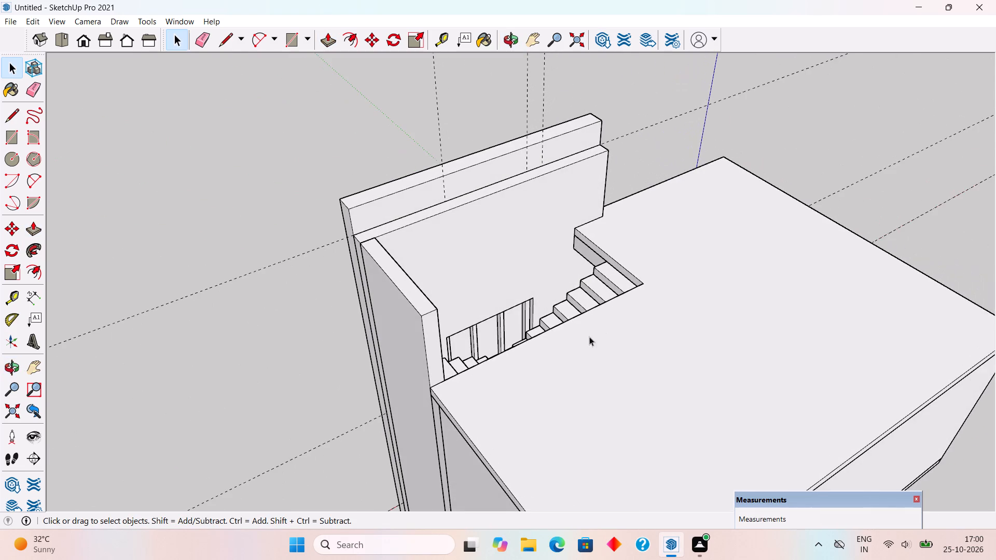
{"action": "scroll", "coordinate": [578, 350], "scroll_direction": "up", "scroll_amount": 5}
{"action": "key", "text": "t"}
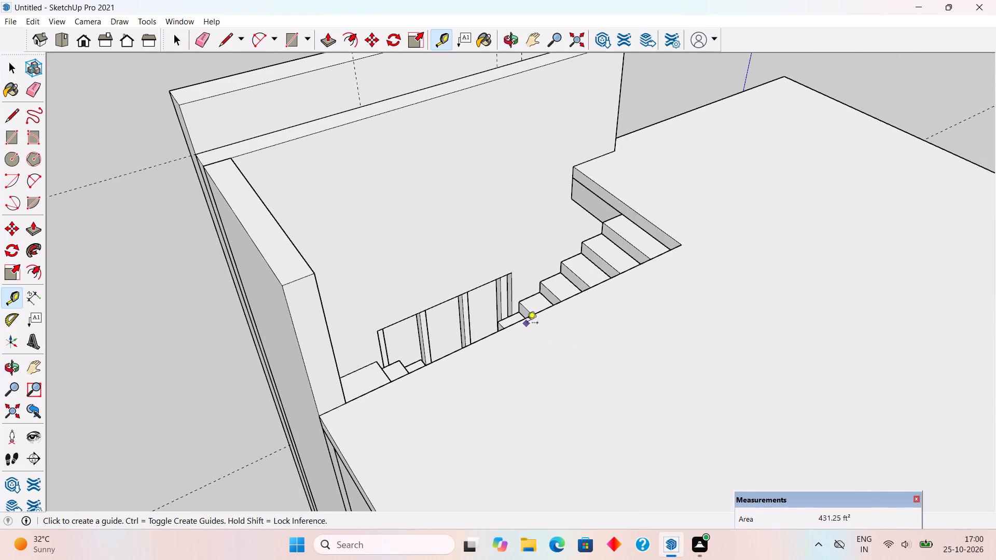
{"action": "left_click", "coordinate": [533, 319]}
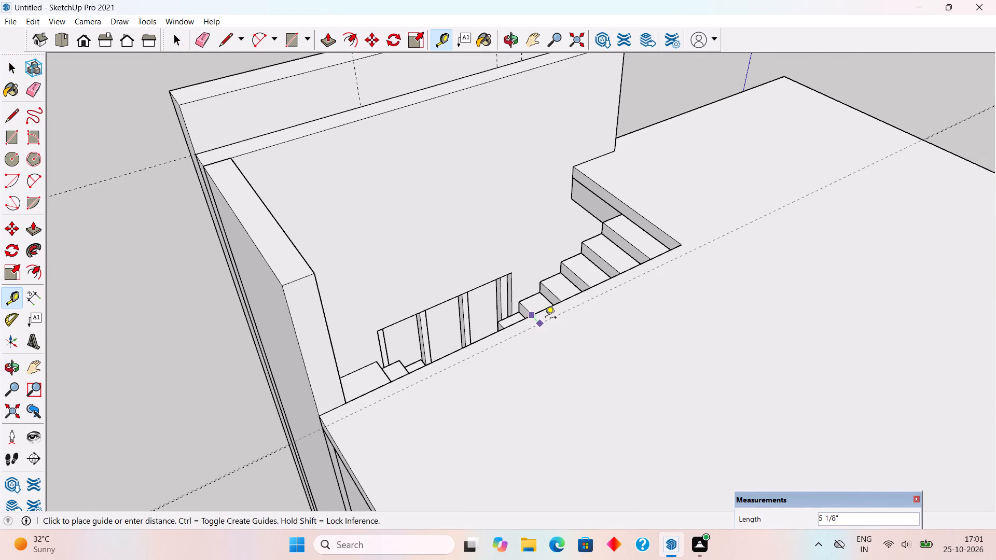
{"action": "type", "text": "9\""}
{"action": "key", "text": "Return"}
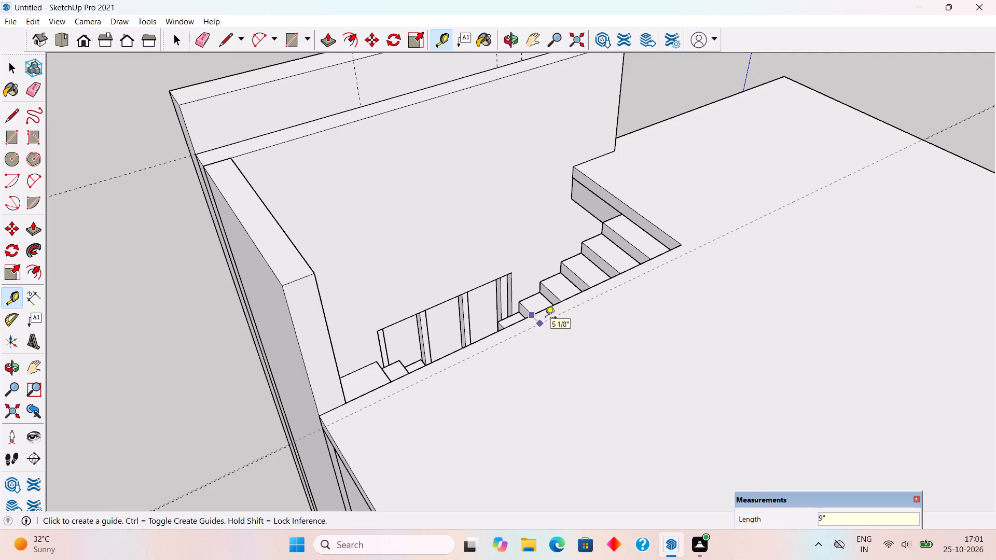
{"action": "key", "text": "space"}
{"action": "type", "text": "r"}
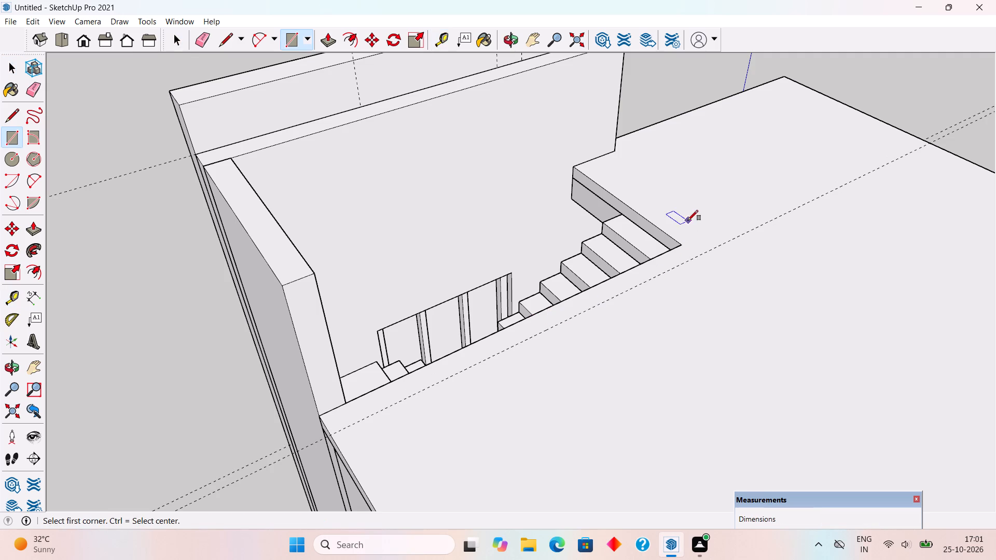
{"action": "left_click", "coordinate": [684, 243]}
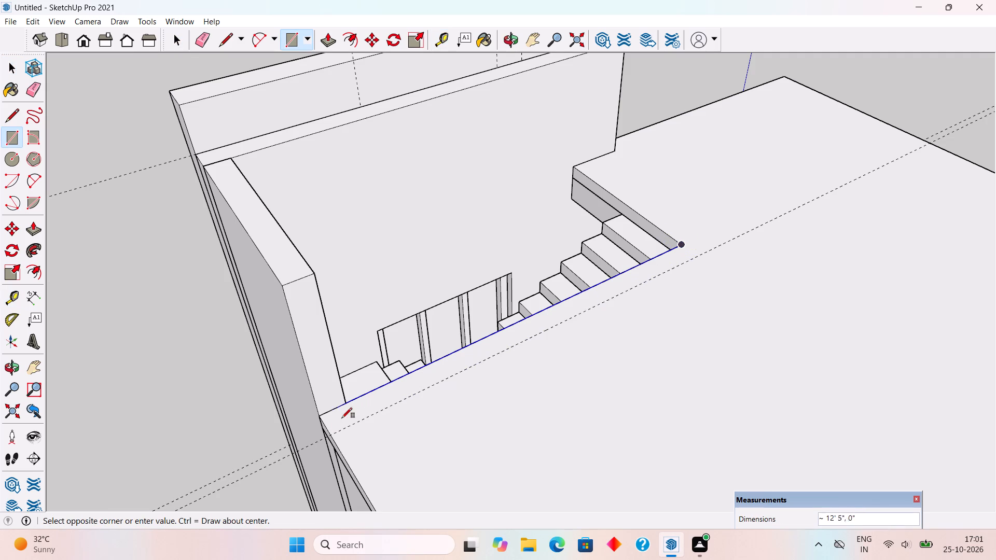
{"action": "left_click", "coordinate": [334, 435]}
Pull the 9" strip up level with the raised side wall's top and make the new rear wall a group.
{"action": "key", "text": "p"}
{"action": "left_click", "coordinate": [334, 428]}
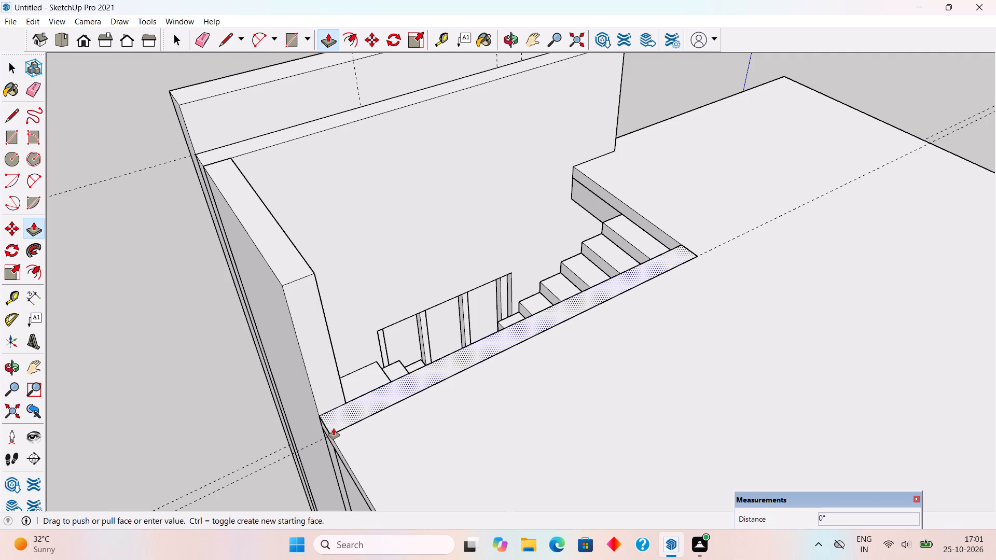
{"action": "left_click", "coordinate": [346, 425]}
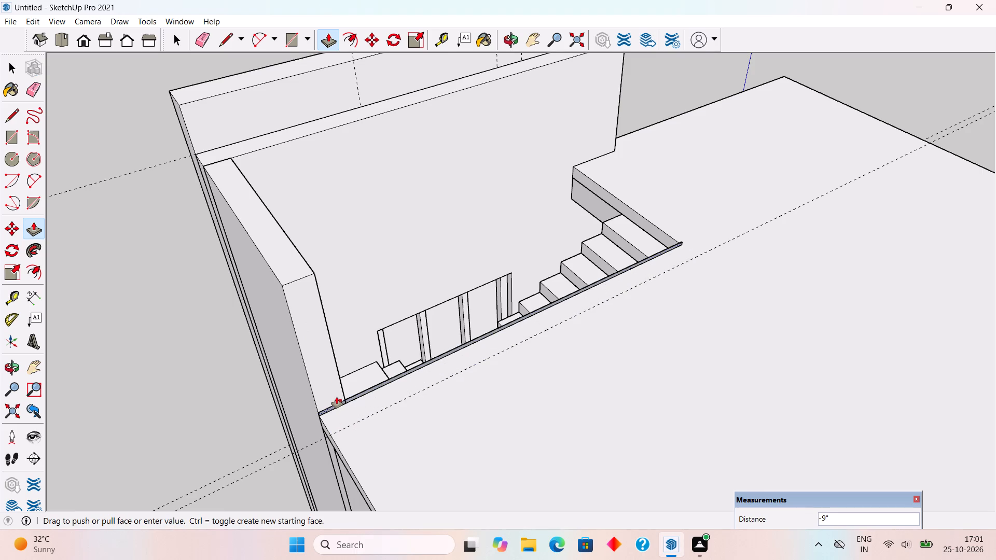
{"action": "key", "text": "space"}
{"action": "key", "text": "p"}
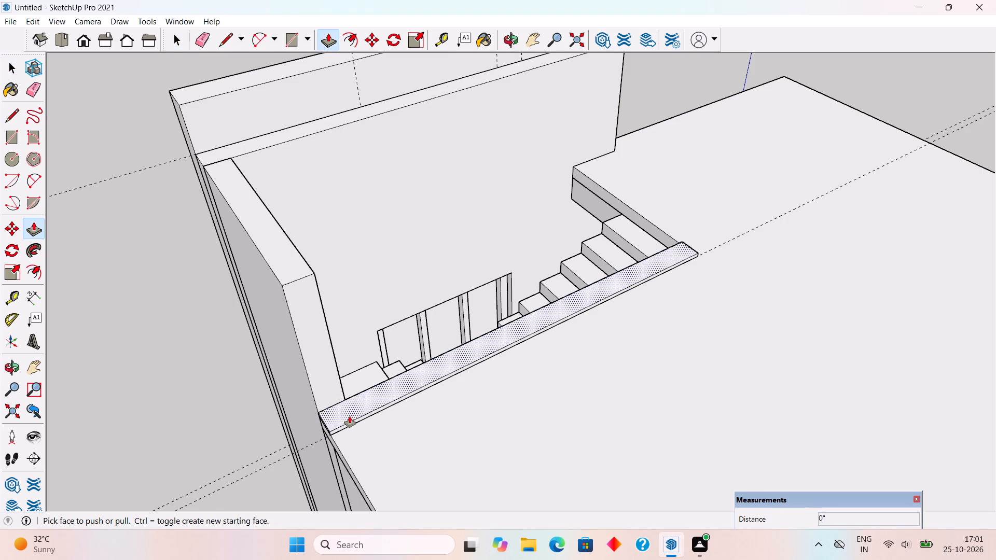
{"action": "left_click", "coordinate": [350, 416]}
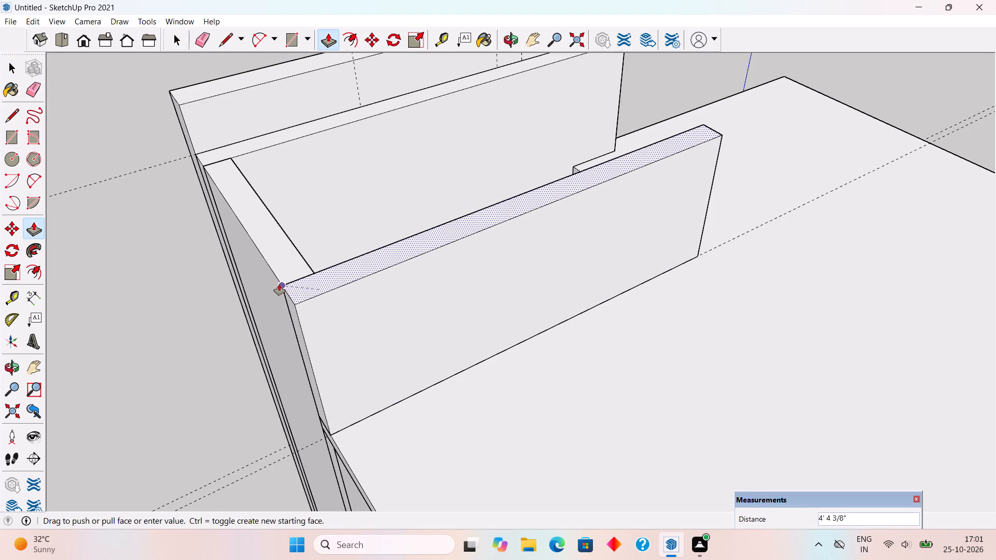
{"action": "left_click", "coordinate": [279, 284]}
{"action": "key", "text": "space"}
{"action": "triple_click", "coordinate": [325, 301]}
{"action": "right_click", "coordinate": [325, 301]}
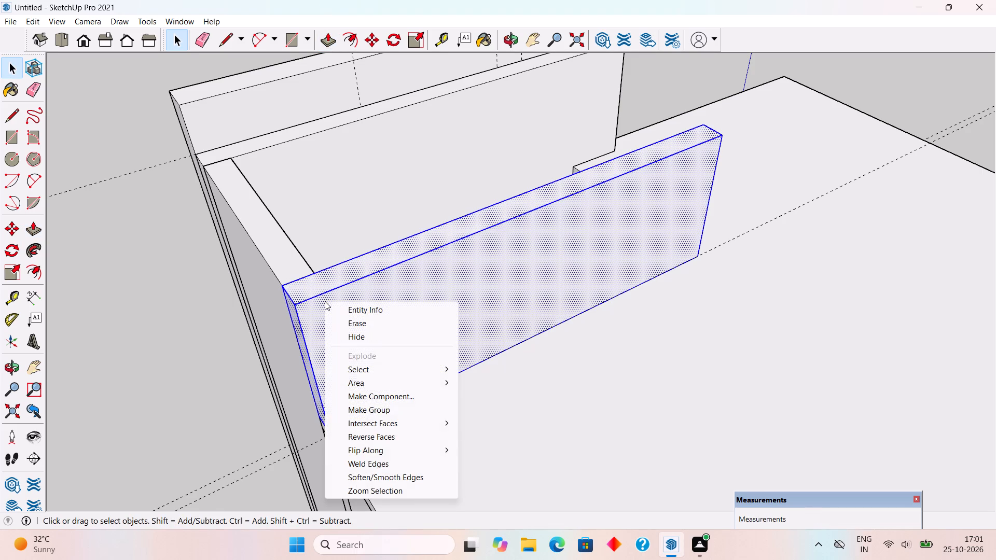
{"action": "left_click", "coordinate": [366, 415]}
Inside the top band's group, pull the band's rear face across the stairwell to the new rear wall's outer face.
{"action": "scroll", "coordinate": [351, 390], "scroll_direction": "down", "scroll_amount": 9}
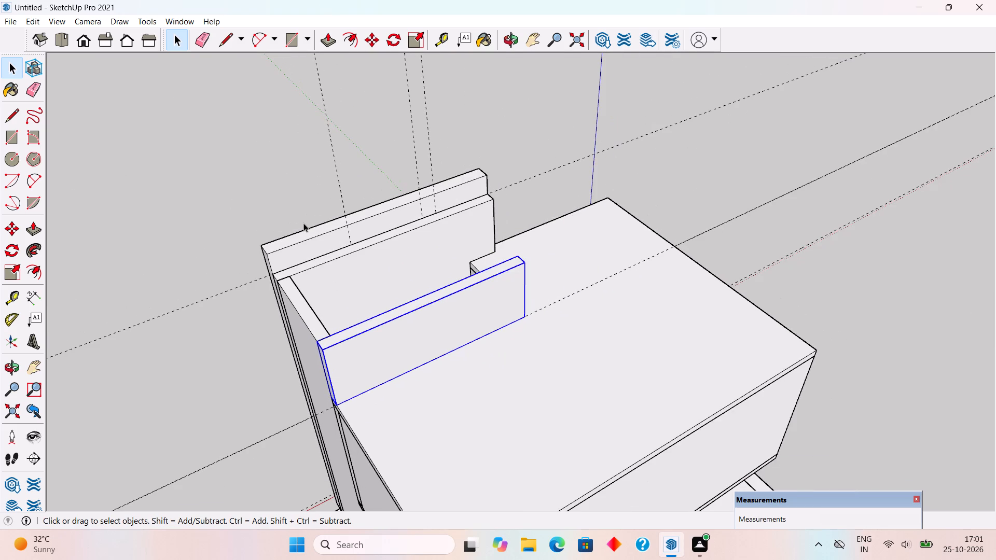
{"action": "double_click", "coordinate": [317, 248]}
{"action": "left_click", "coordinate": [317, 248]}
{"action": "scroll", "coordinate": [317, 248], "scroll_direction": "up", "scroll_amount": 4}
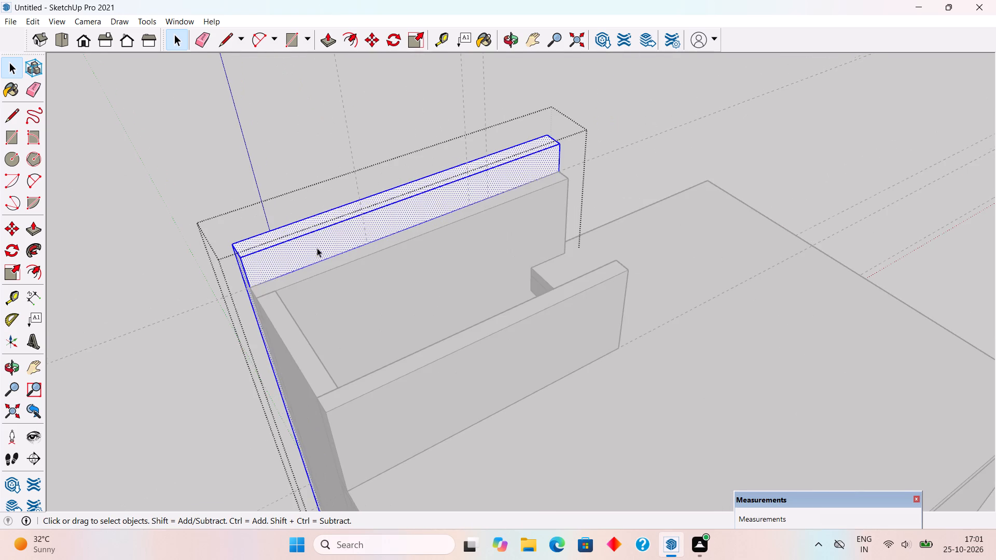
{"action": "left_click", "coordinate": [317, 248]}
{"action": "scroll", "coordinate": [317, 248], "scroll_direction": "up", "scroll_amount": 2}
{"action": "key", "text": "p"}
{"action": "left_click", "coordinate": [317, 248]}
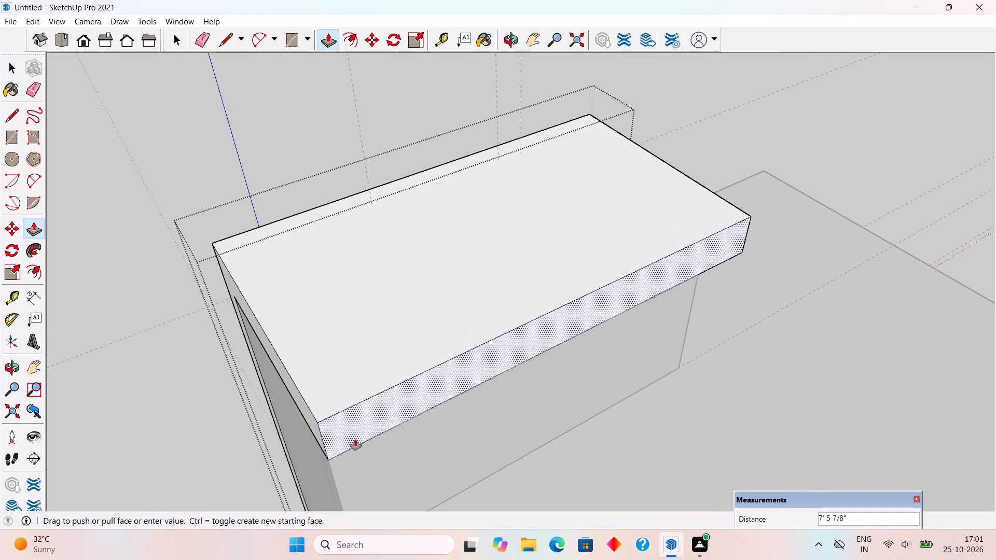
{"action": "left_click", "coordinate": [336, 463]}
{"action": "key", "text": "space"}
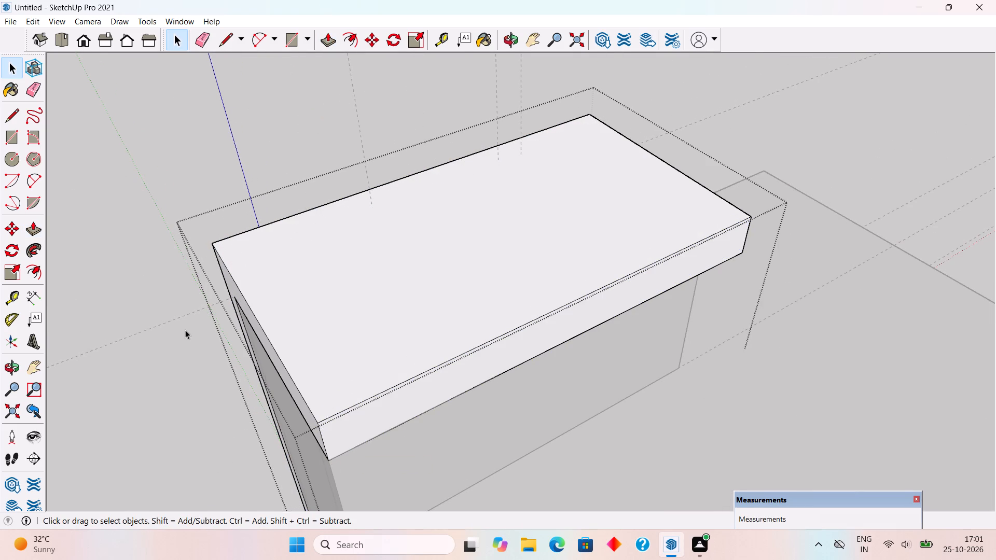
{"action": "left_click", "coordinate": [184, 328]}
Inside the same group, extend the top slab's end face by 1' toward the lower left wing.
{"action": "middle_click_drag", "start_coordinate": [525, 351], "coordinate": [825, 335]}
{"action": "scroll", "coordinate": [825, 335], "scroll_direction": "down", "scroll_amount": 4}
{"action": "scroll", "coordinate": [477, 359], "scroll_direction": "down", "scroll_amount": 3}
{"action": "middle_click_drag", "start_coordinate": [458, 396], "coordinate": [995, 251]}
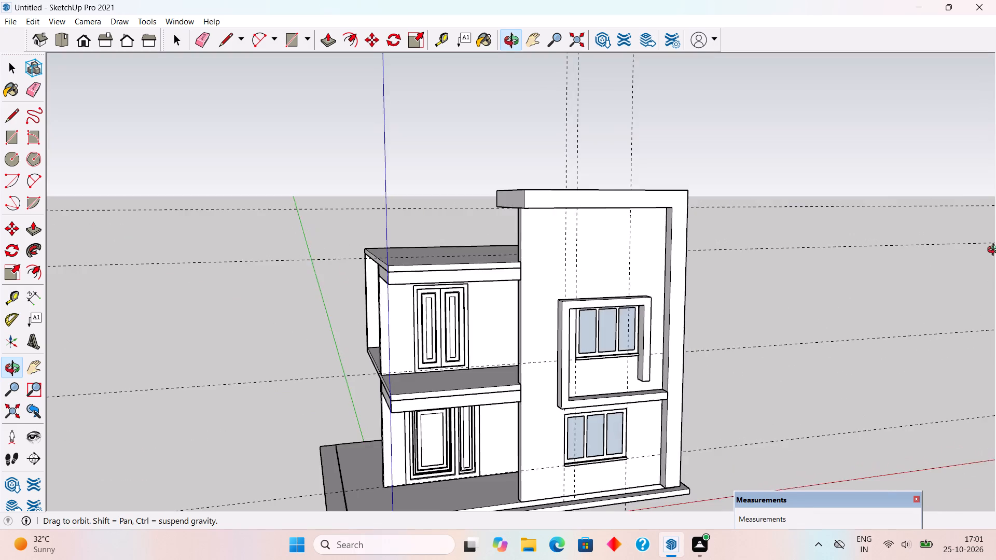
{"action": "middle_click_drag", "start_coordinate": [995, 251], "coordinate": [995, 250]}
{"action": "middle_click_drag", "start_coordinate": [586, 262], "coordinate": [439, 164]}
{"action": "scroll", "coordinate": [481, 200], "scroll_direction": "up", "scroll_amount": 4}
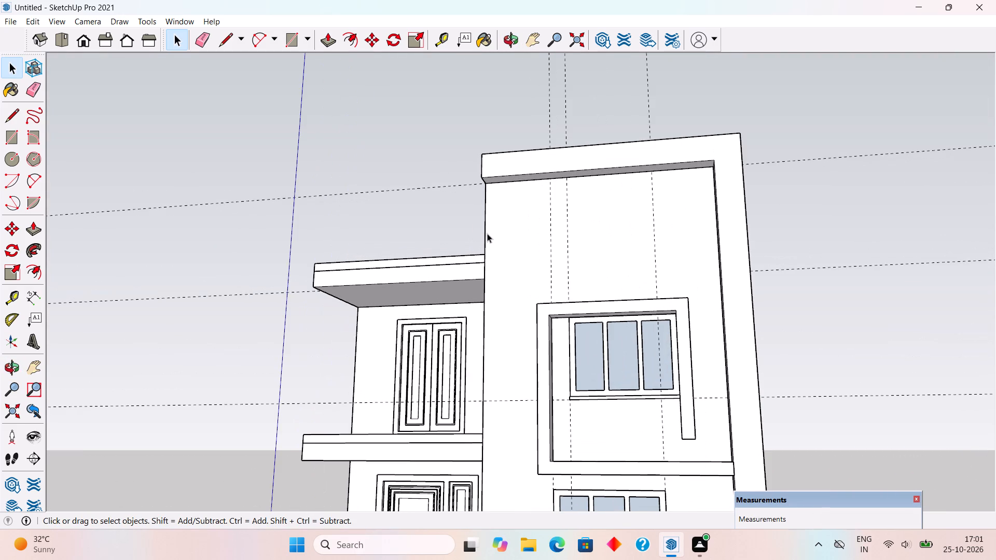
{"action": "middle_click_drag", "start_coordinate": [728, 233], "coordinate": [991, 260]}
{"action": "scroll", "coordinate": [578, 164], "scroll_direction": "up", "scroll_amount": 3}
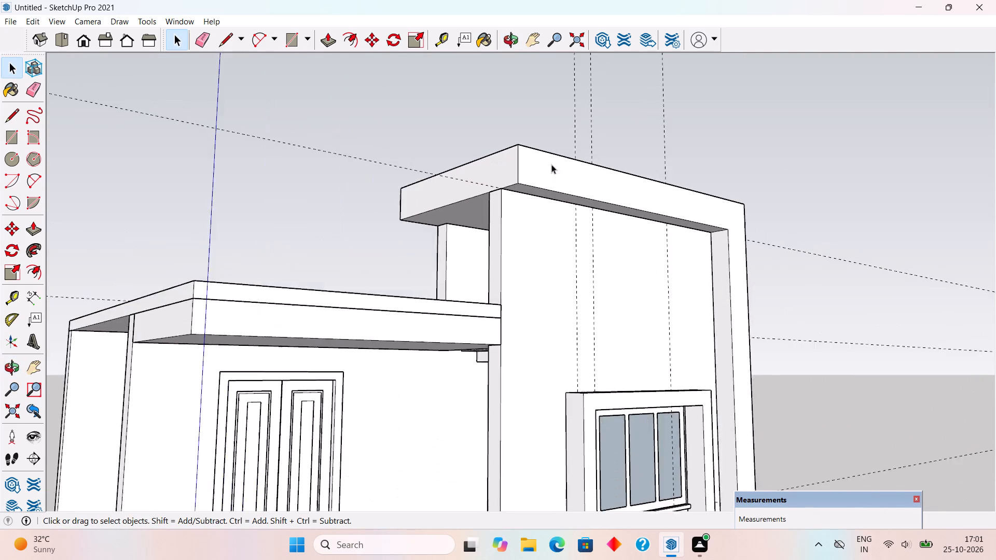
{"action": "scroll", "coordinate": [551, 164], "scroll_direction": "up", "scroll_amount": 2}
{"action": "triple_click", "coordinate": [519, 169]}
{"action": "key", "text": "p"}
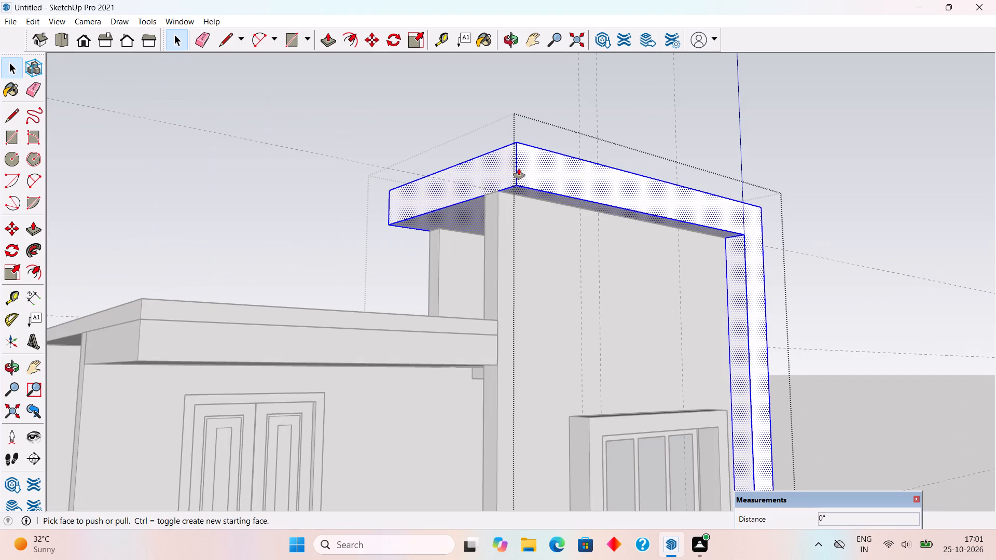
{"action": "left_click", "coordinate": [505, 169]}
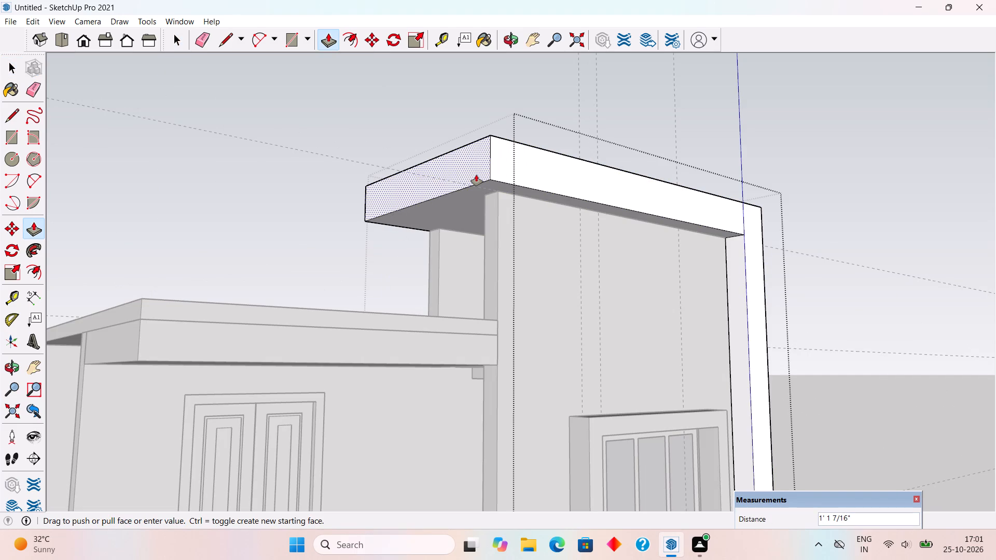
{"action": "type", "text": "1'"}
{"action": "key", "text": "Return"}
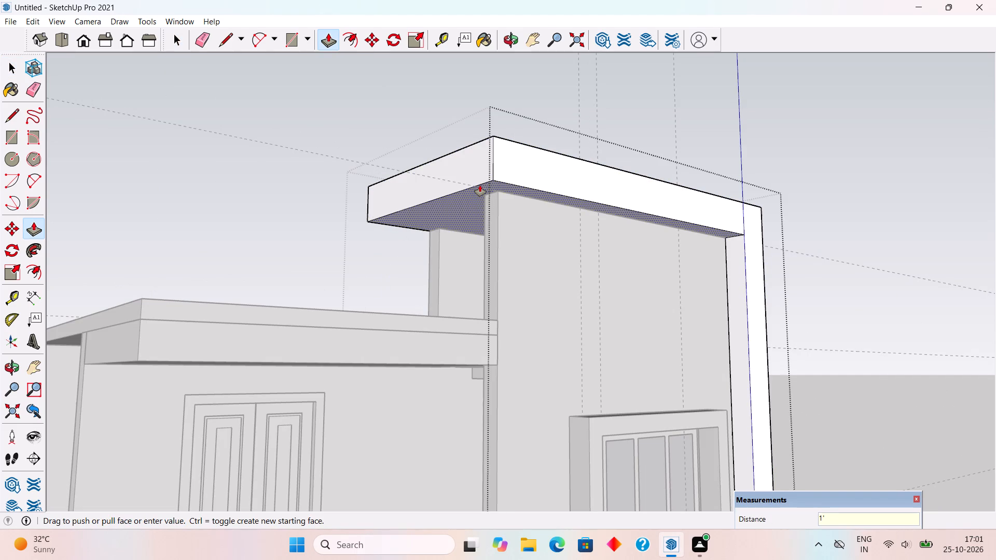
{"action": "key", "text": "space"}
{"action": "left_click", "coordinate": [866, 187]}
Examine the house's front elevation, including the overhanging top slab and the right wing's front wall.
{"action": "middle_click_drag", "start_coordinate": [843, 203], "coordinate": [689, 159]}
{"action": "scroll", "coordinate": [657, 152], "scroll_direction": "down", "scroll_amount": 4}
{"action": "middle_click_drag", "start_coordinate": [628, 159], "coordinate": [552, 144]}
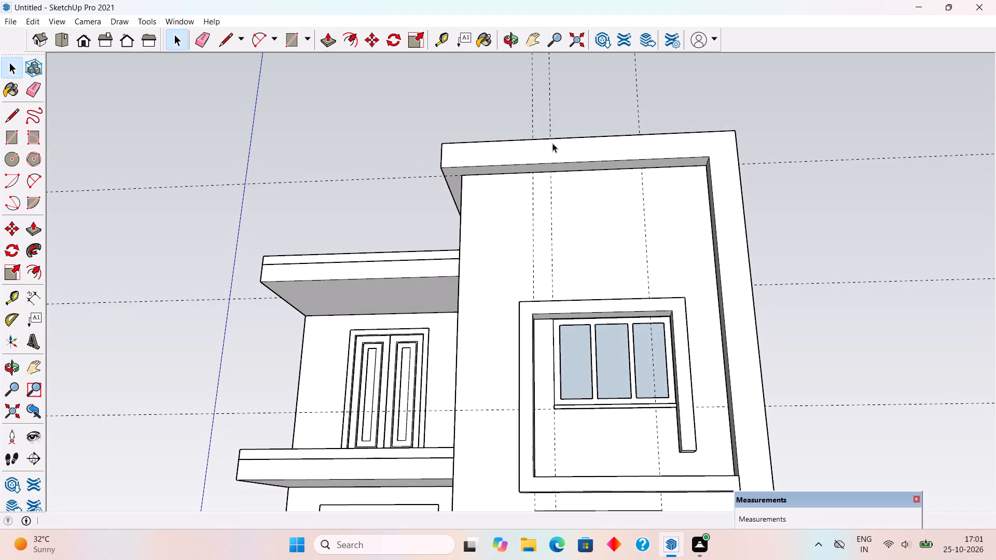
{"action": "scroll", "coordinate": [553, 143], "scroll_direction": "down", "scroll_amount": 4}
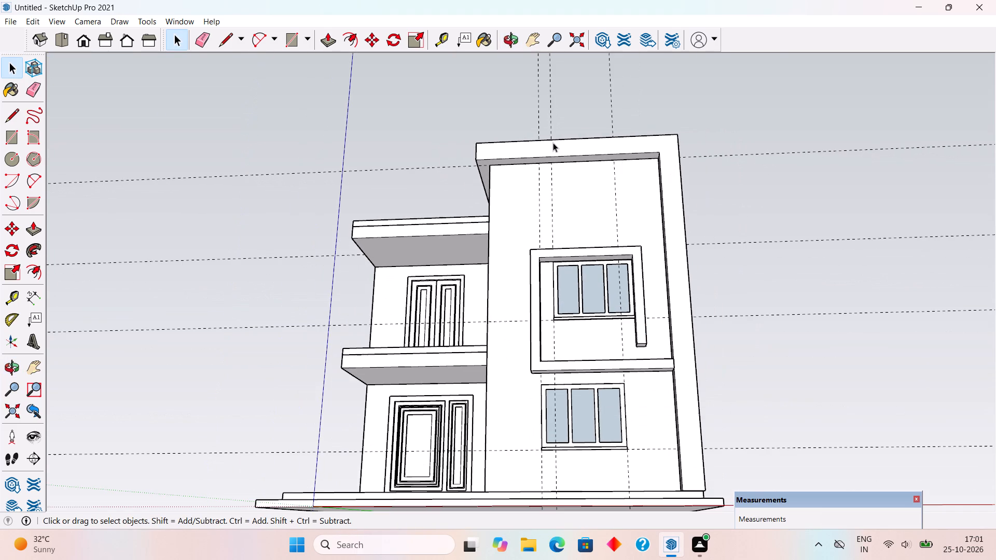
{"action": "scroll", "coordinate": [553, 143], "scroll_direction": "down", "scroll_amount": 1}
{"action": "middle_click_drag", "start_coordinate": [553, 147], "coordinate": [550, 278]}
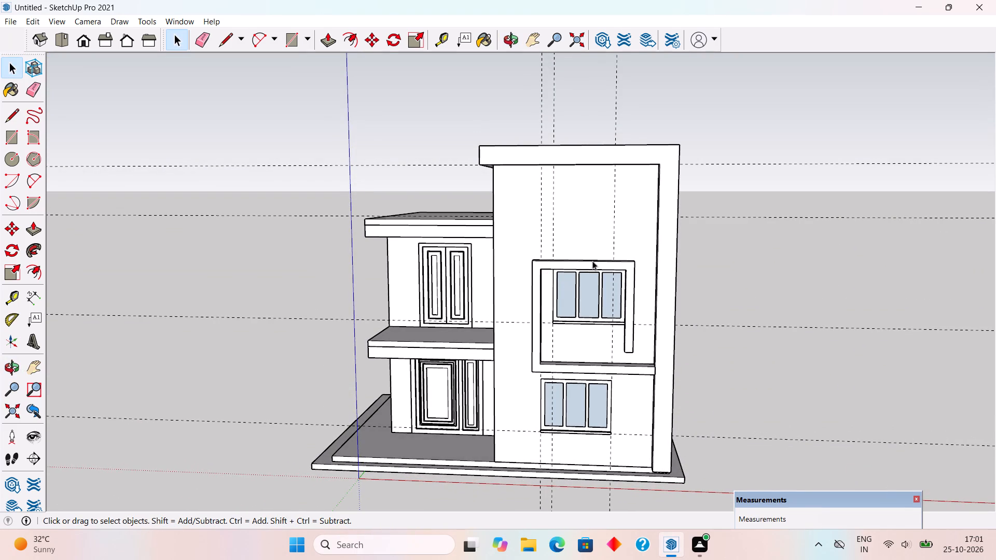
{"action": "scroll", "coordinate": [592, 261], "scroll_direction": "down", "scroll_amount": 2}
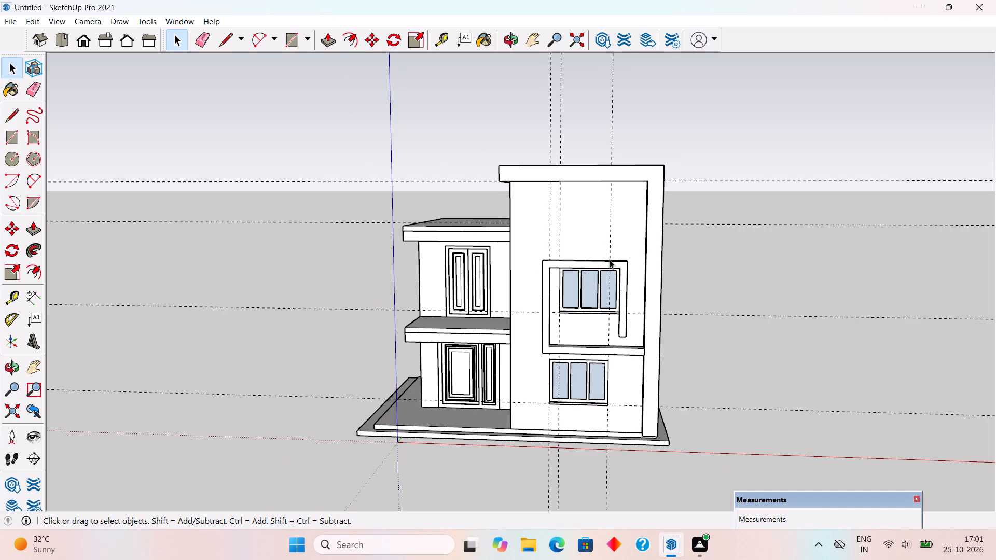
{"action": "middle_click_drag", "start_coordinate": [631, 253], "coordinate": [656, 288]}
{"action": "scroll", "coordinate": [509, 397], "scroll_direction": "up", "scroll_amount": 2}
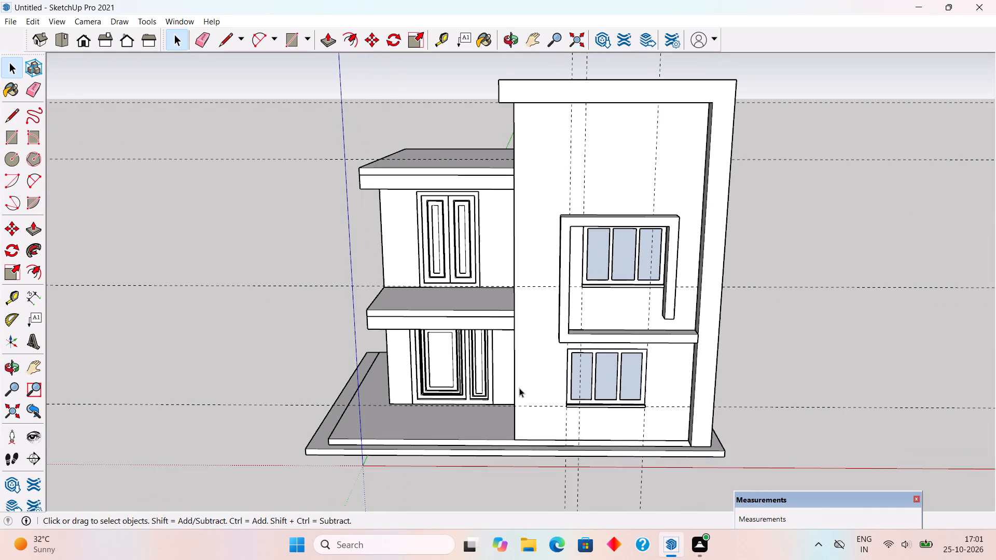
{"action": "scroll", "coordinate": [519, 388], "scroll_direction": "up", "scroll_amount": 1}
Place guides on the right wing's front wall: one level with the left roof fascia's lower edge, one 1.5' from the wall's inner vertical edge.
{"action": "middle_click_drag", "start_coordinate": [508, 267], "coordinate": [527, 229]}
{"action": "scroll", "coordinate": [535, 179], "scroll_direction": "up", "scroll_amount": 2}
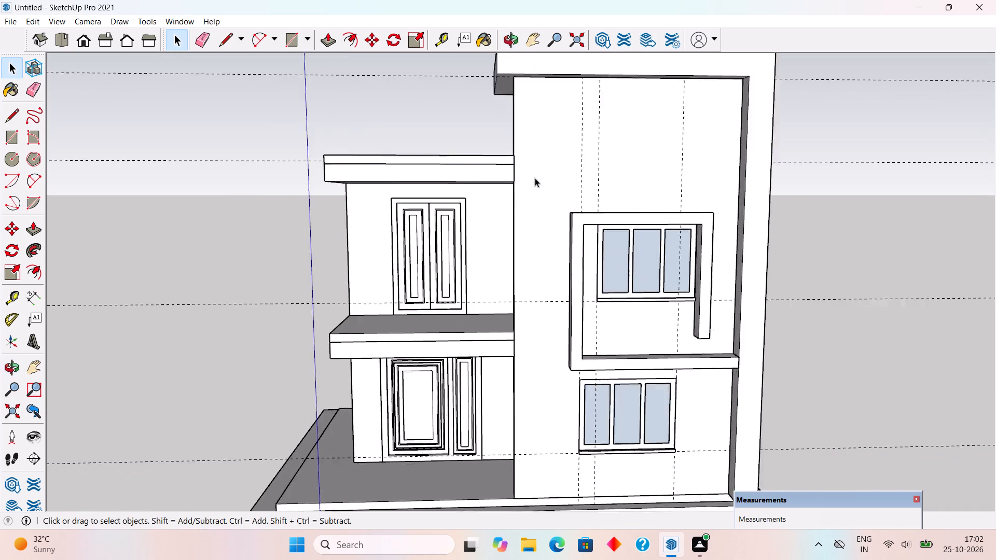
{"action": "scroll", "coordinate": [535, 178], "scroll_direction": "up", "scroll_amount": 9}
{"action": "middle_click_drag", "start_coordinate": [514, 186], "coordinate": [507, 147]}
{"action": "scroll", "coordinate": [507, 147], "scroll_direction": "up", "scroll_amount": 3}
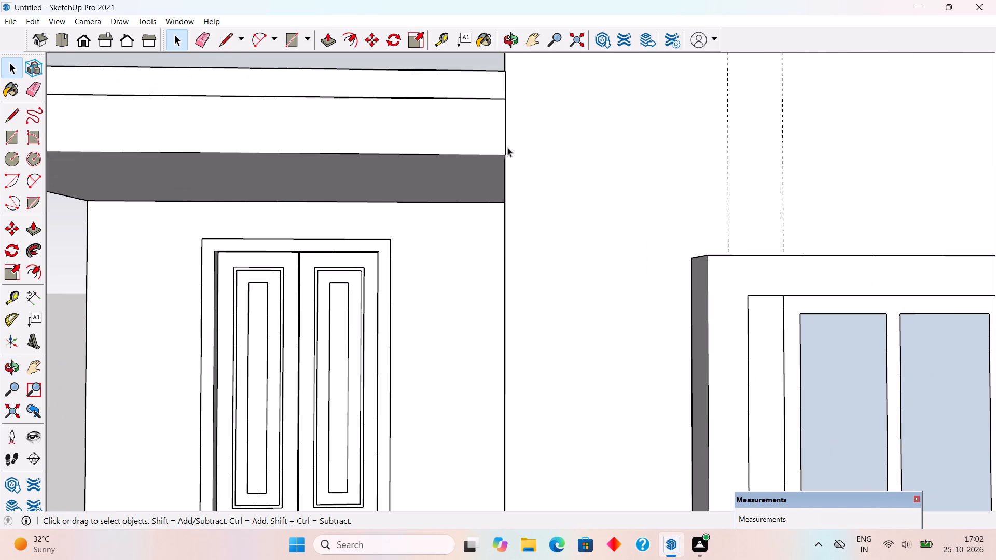
{"action": "key", "text": "t"}
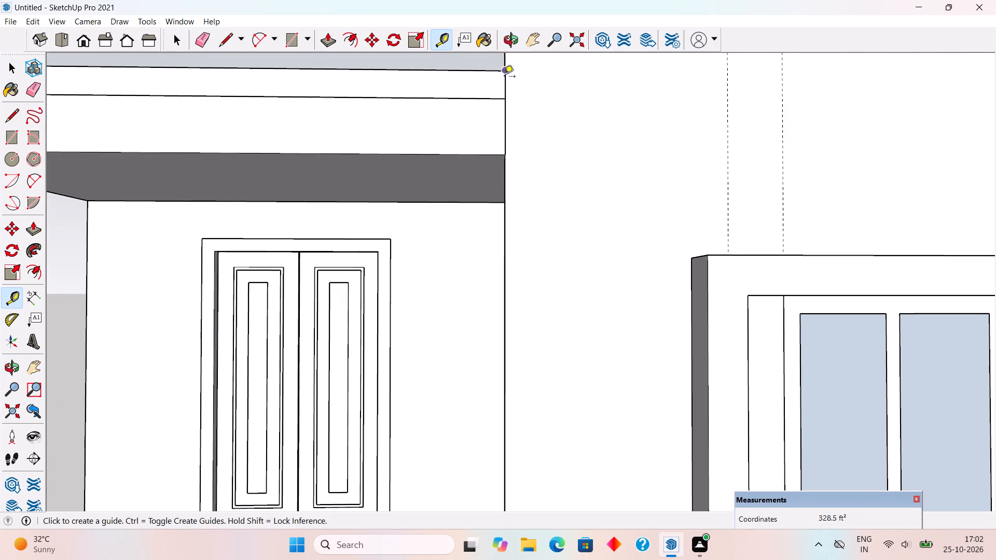
{"action": "left_click", "coordinate": [479, 101]}
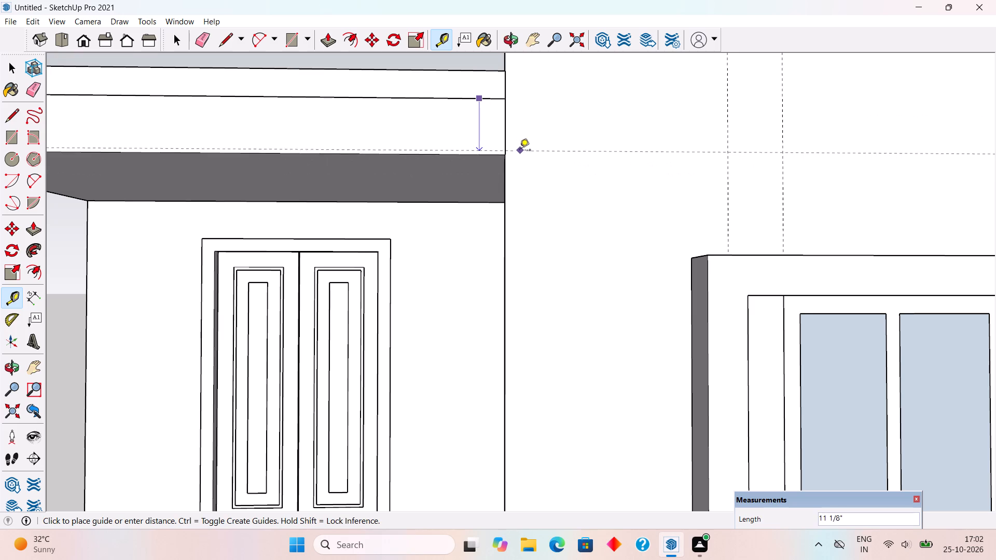
{"action": "left_click", "coordinate": [506, 155]}
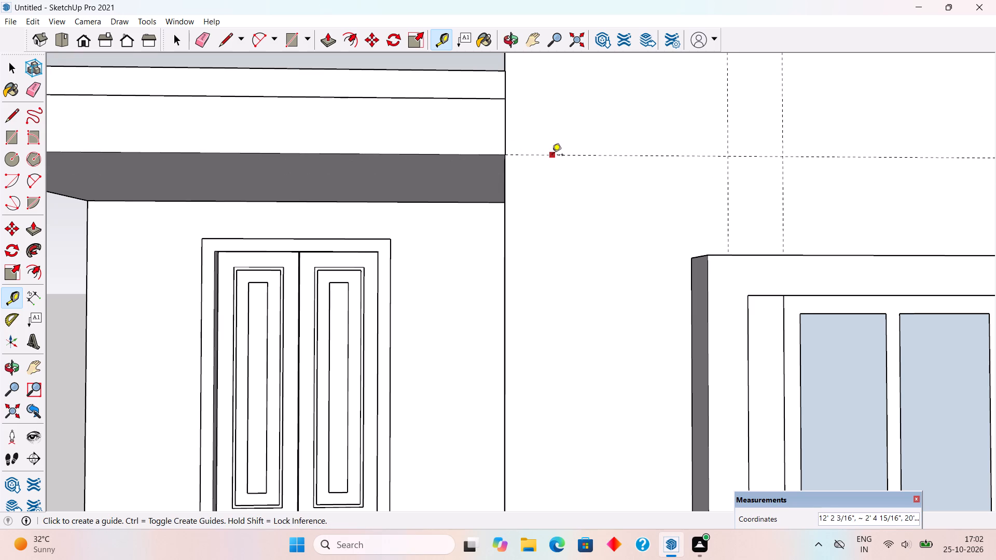
{"action": "left_click", "coordinate": [503, 218]}
{"action": "type", "text": "1.5'"}
{"action": "key", "text": "Return"}
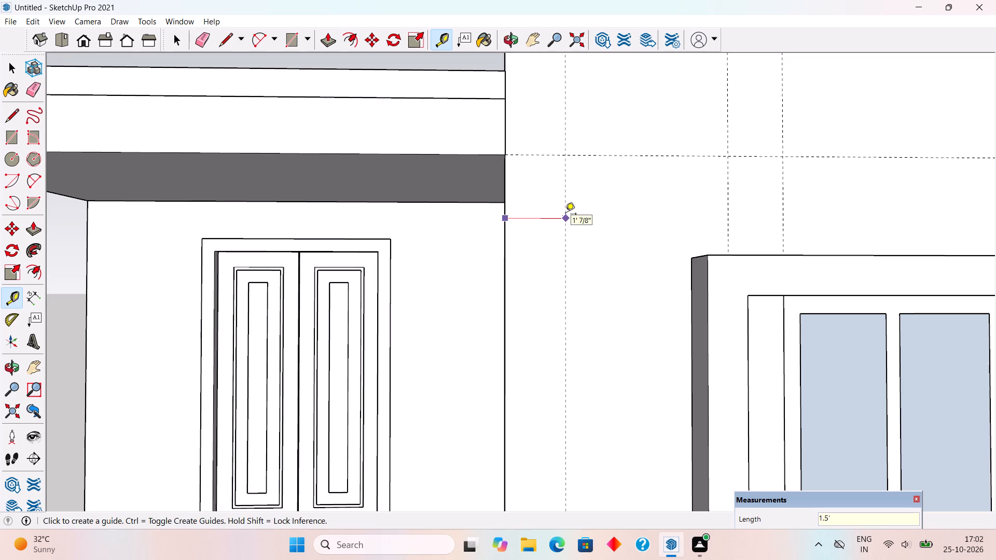
Draw a 1'6" by 19'6" rectangle on the right wing's front wall, from the left roof fascia's lower edge down to the wall's base.
{"action": "key", "text": "space"}
{"action": "type", "text": "r"}
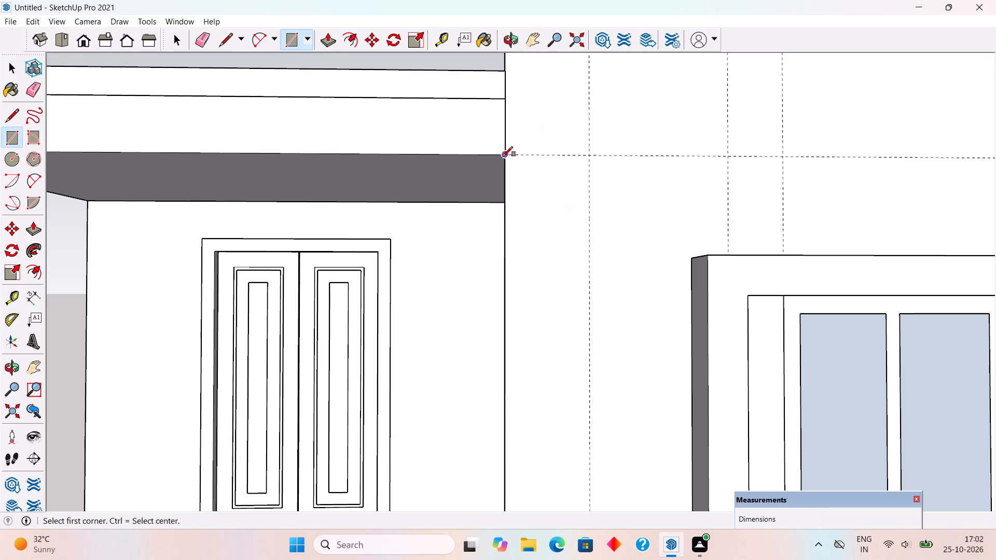
{"action": "left_click", "coordinate": [502, 157]}
{"action": "scroll", "coordinate": [523, 166], "scroll_direction": "down", "scroll_amount": 3}
{"action": "scroll", "coordinate": [559, 190], "scroll_direction": "down", "scroll_amount": 13}
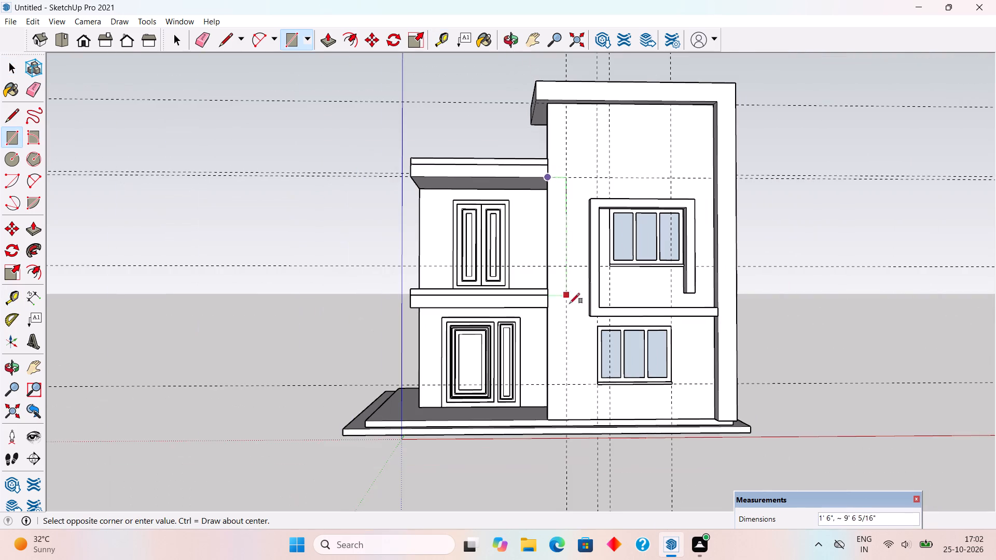
{"action": "scroll", "coordinate": [563, 413], "scroll_direction": "up", "scroll_amount": 14}
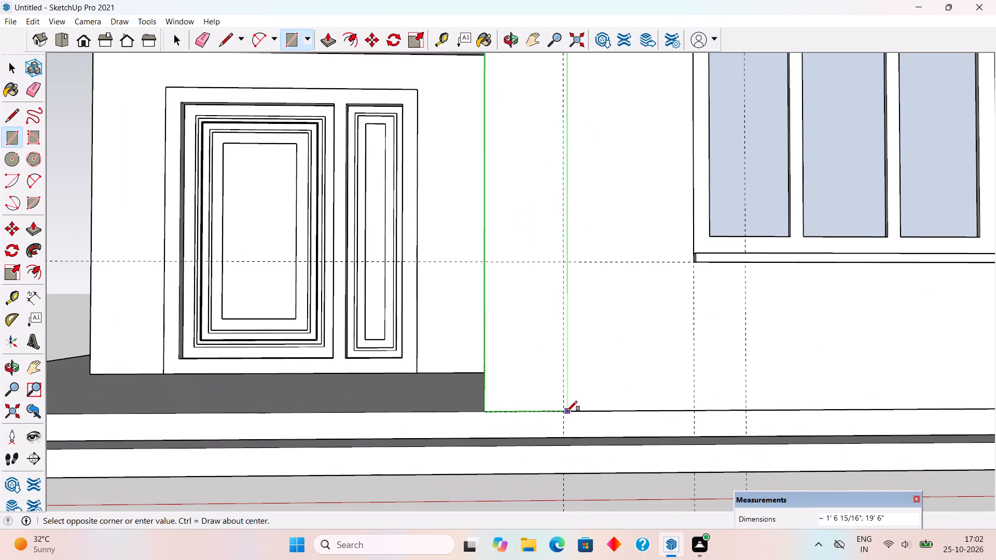
{"action": "left_click", "coordinate": [565, 410]}
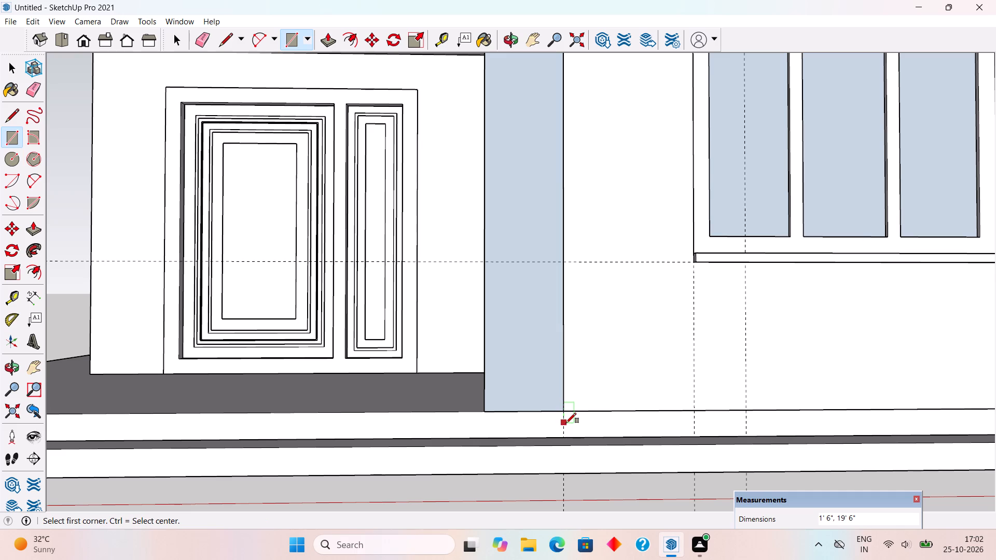
Extrude the vertical strip 6" out from the right wing's front wall and make the solid a group.
{"action": "key", "text": "semicolon"}
{"action": "left_click", "coordinate": [535, 372]}
{"action": "key", "text": "space"}
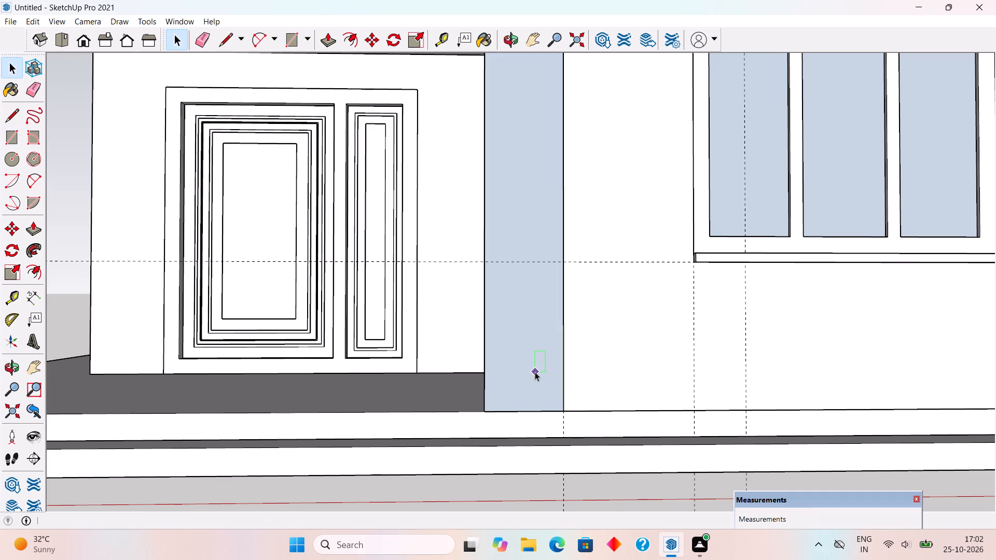
{"action": "type", "text": "p"}
{"action": "left_click", "coordinate": [535, 372]}
{"action": "key", "text": "6"}
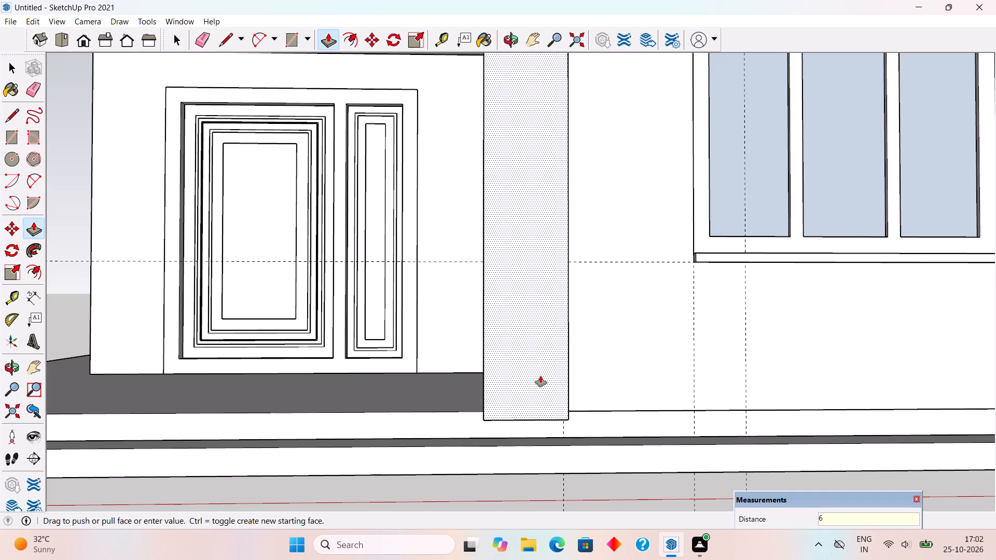
{"action": "key", "text": "shift+quotedbl"}
{"action": "key", "text": "Return"}
{"action": "key", "text": "space"}
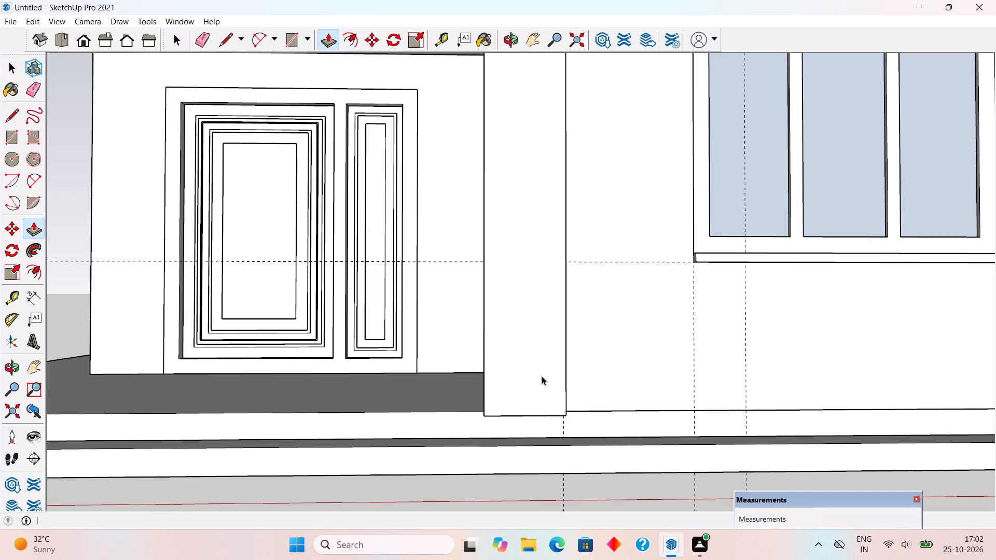
{"action": "triple_click", "coordinate": [542, 376]}
{"action": "right_click", "coordinate": [542, 376]}
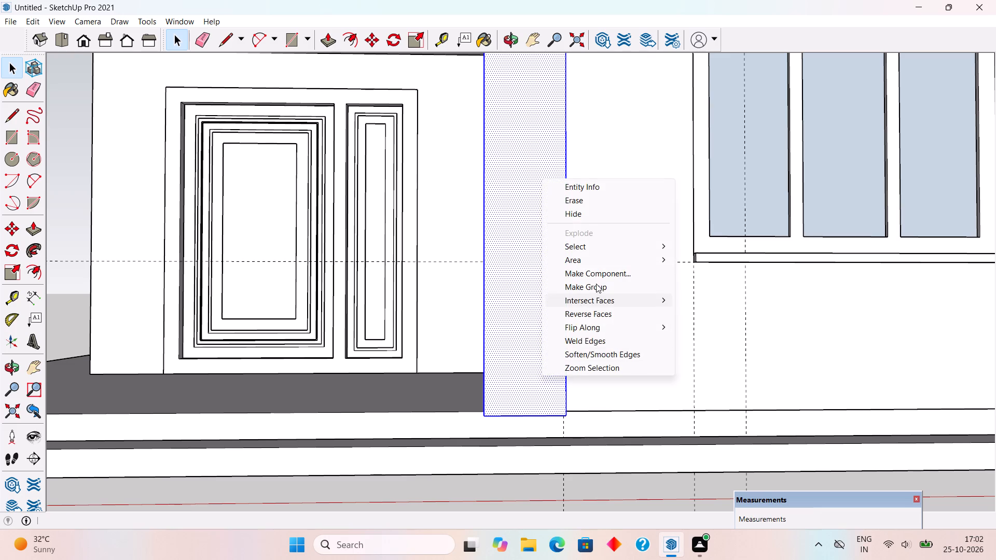
{"action": "left_click", "coordinate": [596, 284]}
Examine the front elevation from several angles, checking the vertical strip against the slabs and the right wing.
{"action": "middle_click_drag", "start_coordinate": [535, 340], "coordinate": [666, 372]}
{"action": "scroll", "coordinate": [666, 372], "scroll_direction": "down", "scroll_amount": 5}
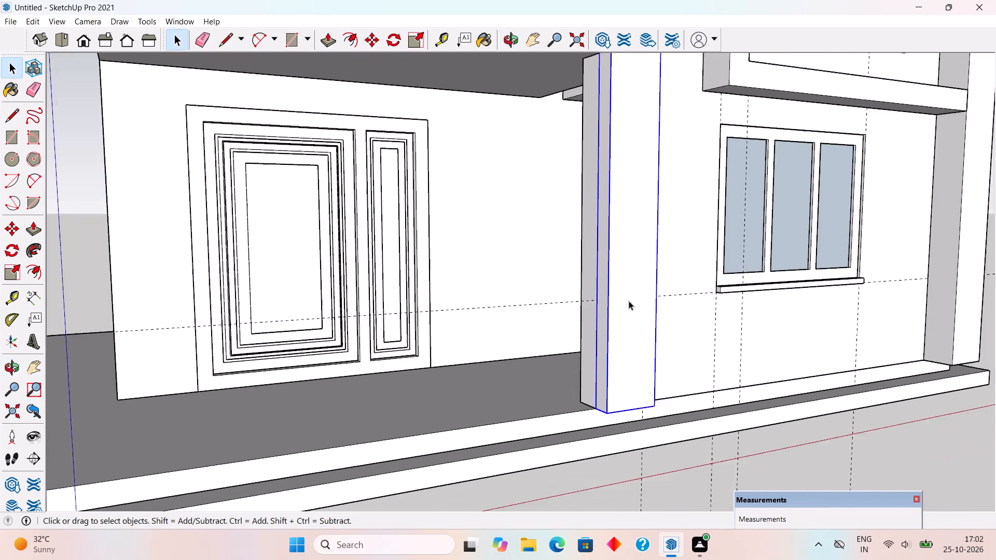
{"action": "scroll", "coordinate": [629, 301], "scroll_direction": "down", "scroll_amount": 2}
{"action": "left_click", "coordinate": [759, 423]}
{"action": "middle_click_drag", "start_coordinate": [573, 335], "coordinate": [523, 331]}
{"action": "scroll", "coordinate": [517, 321], "scroll_direction": "down", "scroll_amount": 3}
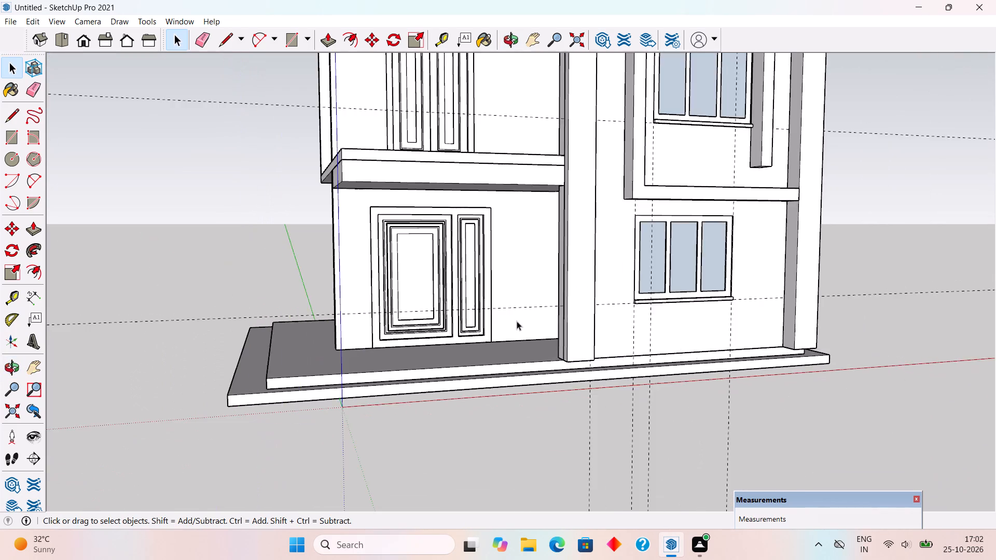
{"action": "scroll", "coordinate": [517, 321], "scroll_direction": "down", "scroll_amount": 7}
{"action": "middle_click_drag", "start_coordinate": [542, 303], "coordinate": [521, 289]}
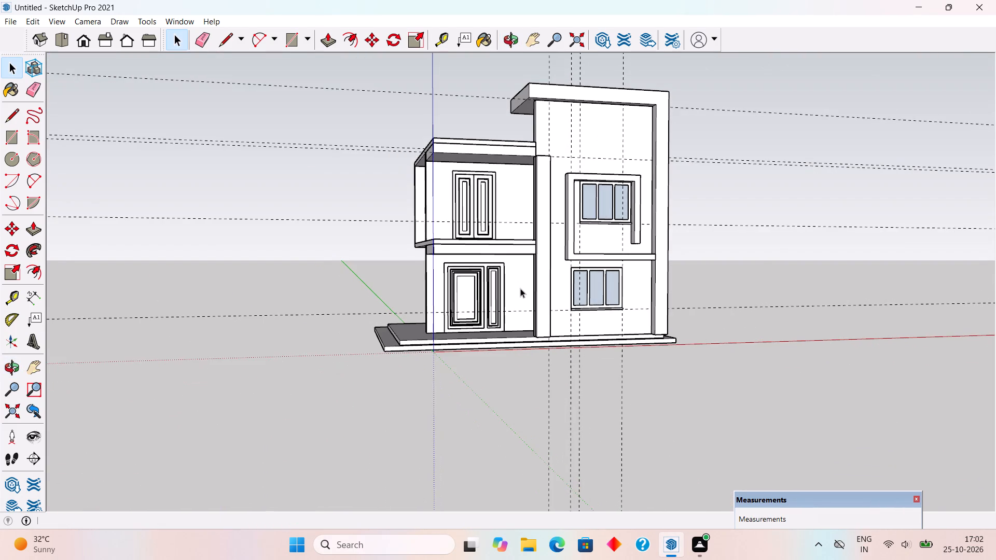
{"action": "scroll", "coordinate": [520, 288], "scroll_direction": "down", "scroll_amount": 1}
{"action": "middle_click_drag", "start_coordinate": [513, 301], "coordinate": [379, 323]}
Inside the left wing's mid-level slab group, pull the lower band's front face out 6" to the vertical strip's front face.
{"action": "scroll", "coordinate": [530, 267], "scroll_direction": "up", "scroll_amount": 1}
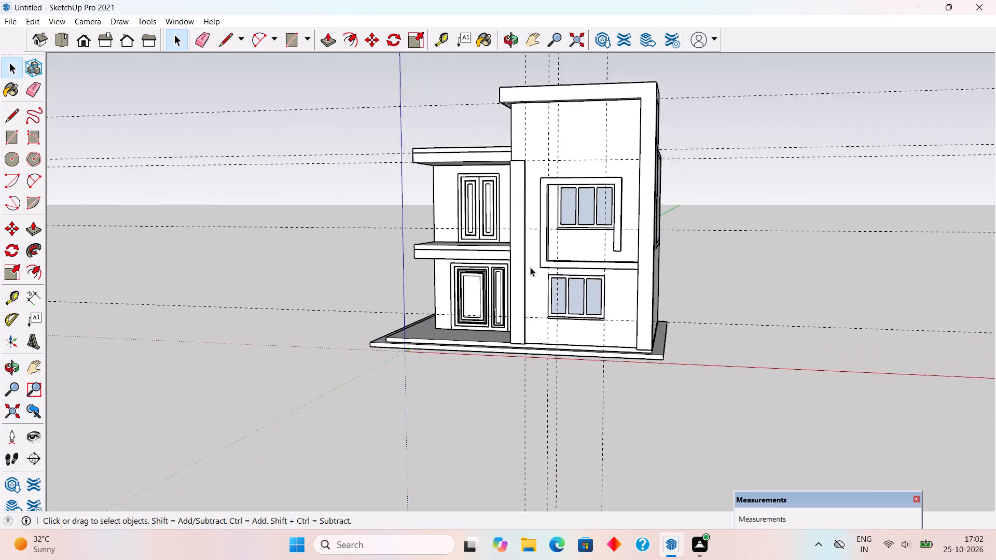
{"action": "scroll", "coordinate": [530, 267], "scroll_direction": "up", "scroll_amount": 3}
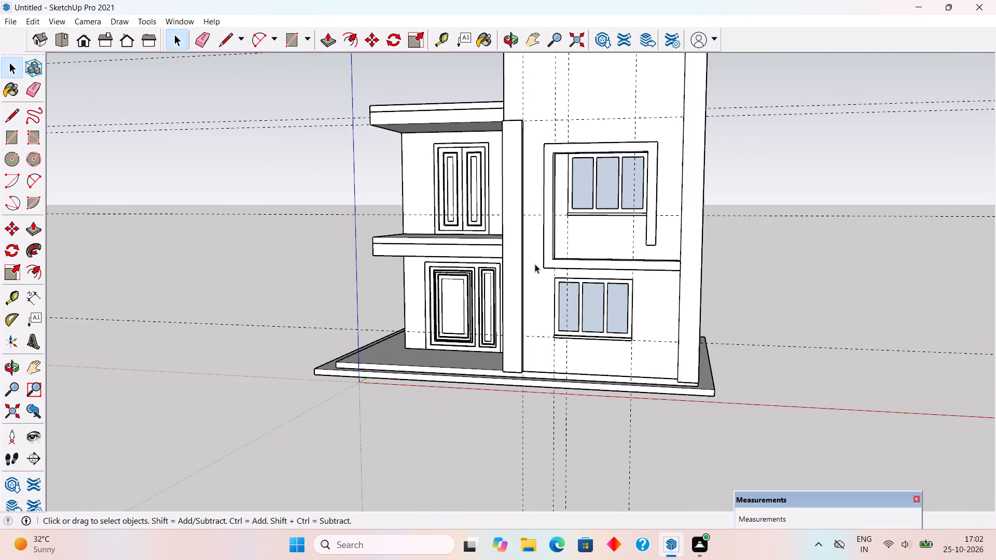
{"action": "scroll", "coordinate": [535, 264], "scroll_direction": "up", "scroll_amount": 1}
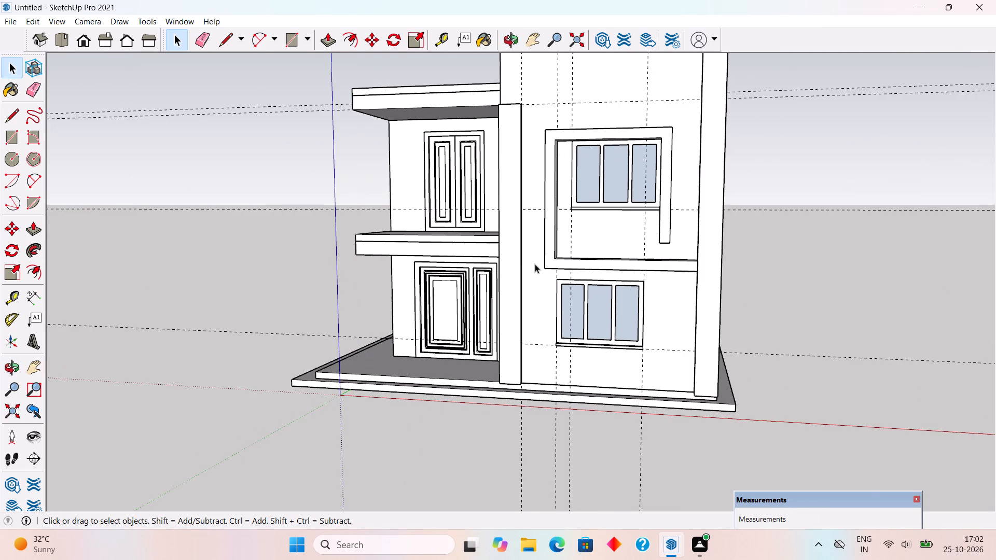
{"action": "scroll", "coordinate": [501, 259], "scroll_direction": "up", "scroll_amount": 4}
{"action": "triple_click", "coordinate": [481, 246]}
{"action": "scroll", "coordinate": [486, 242], "scroll_direction": "up", "scroll_amount": 7}
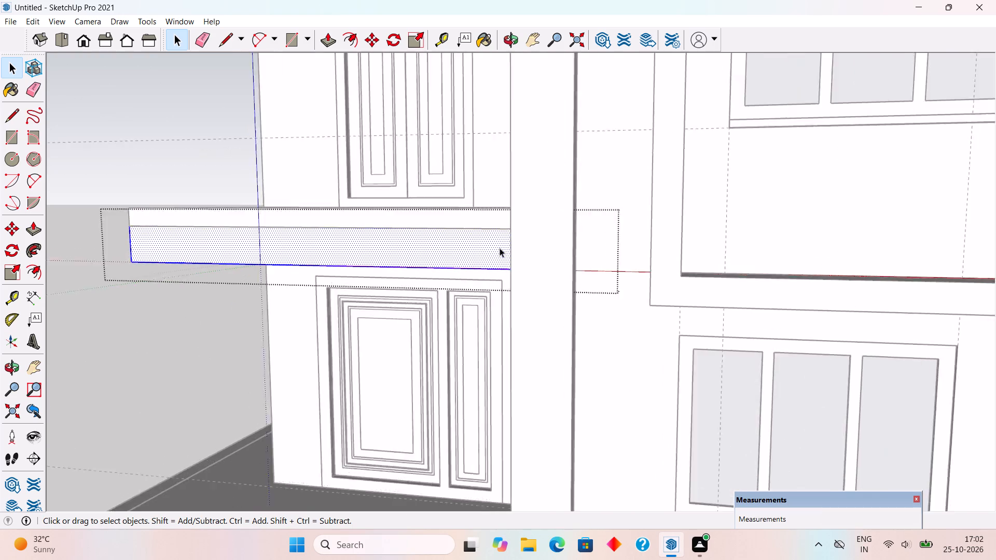
{"action": "scroll", "coordinate": [500, 248], "scroll_direction": "up", "scroll_amount": 2}
{"action": "middle_click_drag", "start_coordinate": [500, 249], "coordinate": [721, 269]}
{"action": "scroll", "coordinate": [642, 244], "scroll_direction": "up", "scroll_amount": 1}
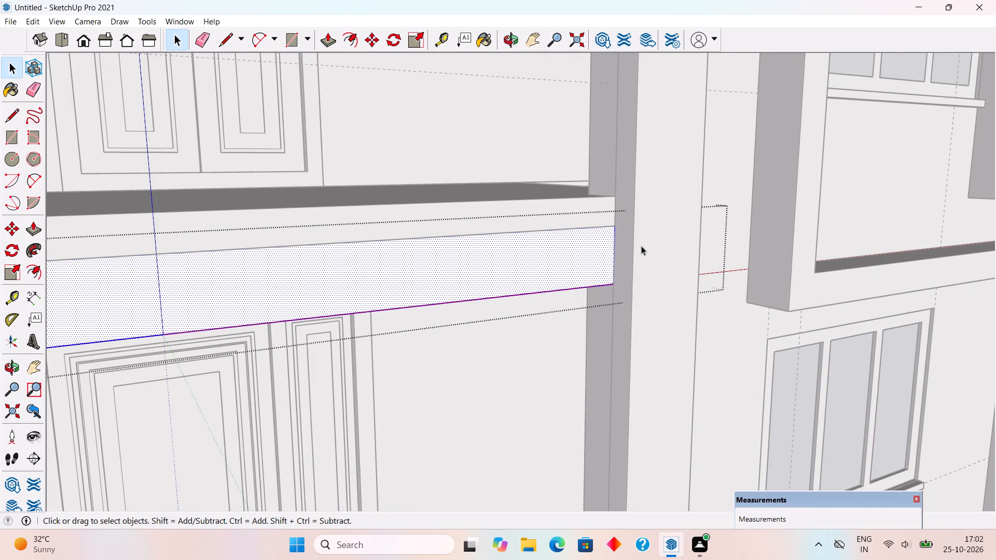
{"action": "key", "text": "semicolon"}
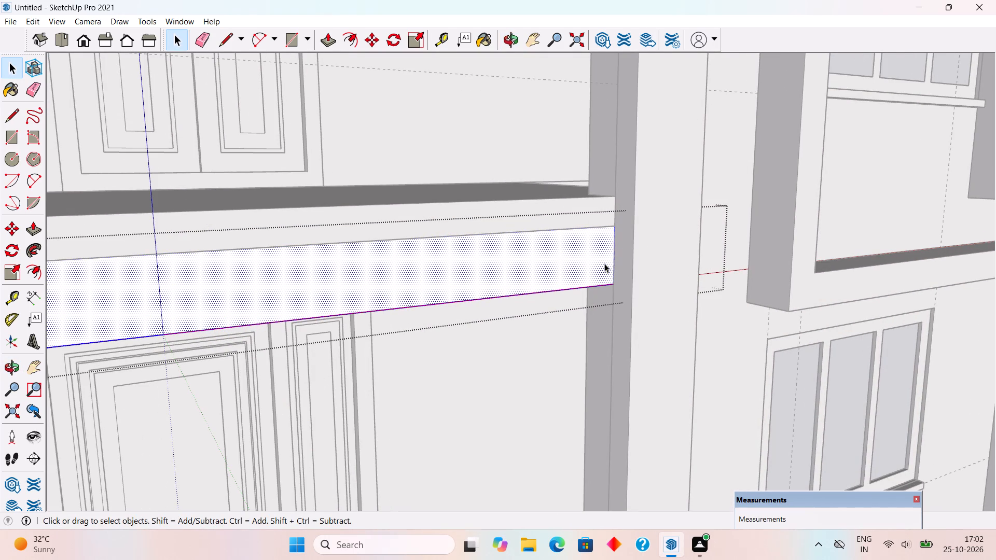
{"action": "key", "text": "p"}
{"action": "left_click", "coordinate": [593, 260]}
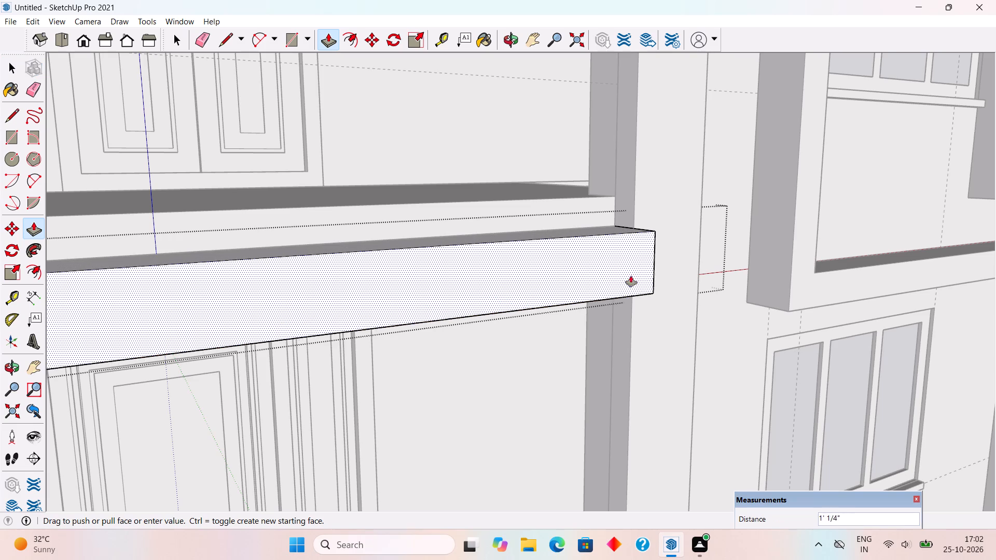
{"action": "left_click", "coordinate": [642, 208]}
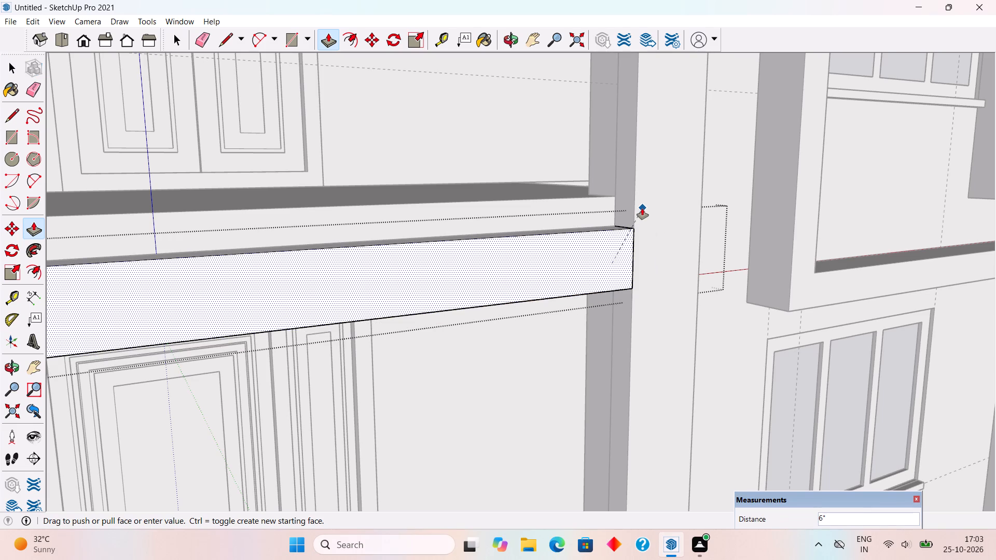
Extend the lower band's front face a further 1' forward, past the vertical strip.
{"action": "left_click", "coordinate": [562, 277]}
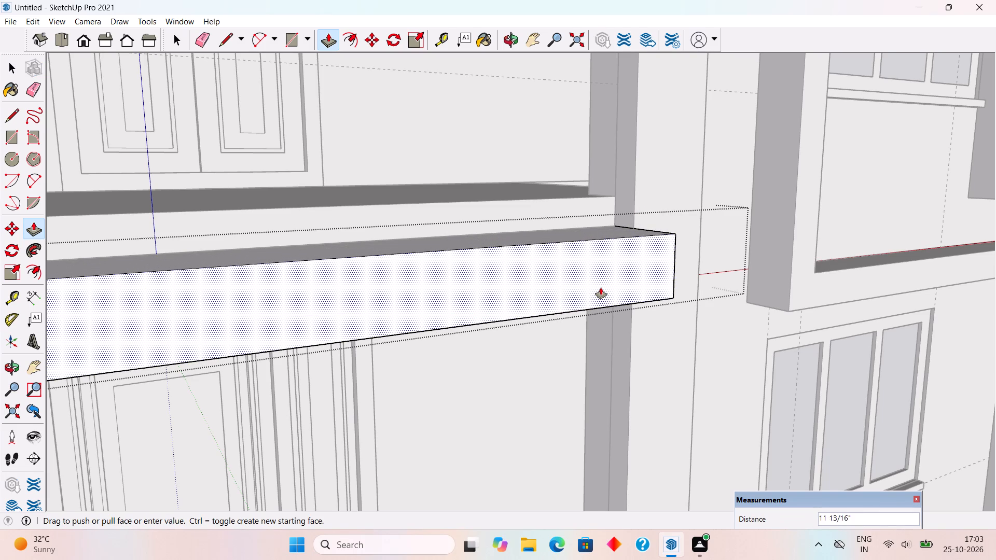
{"action": "key", "text": "1"}
{"action": "key", "text": "apostrophe"}
{"action": "key", "text": "Return"}
{"action": "key", "text": "space"}
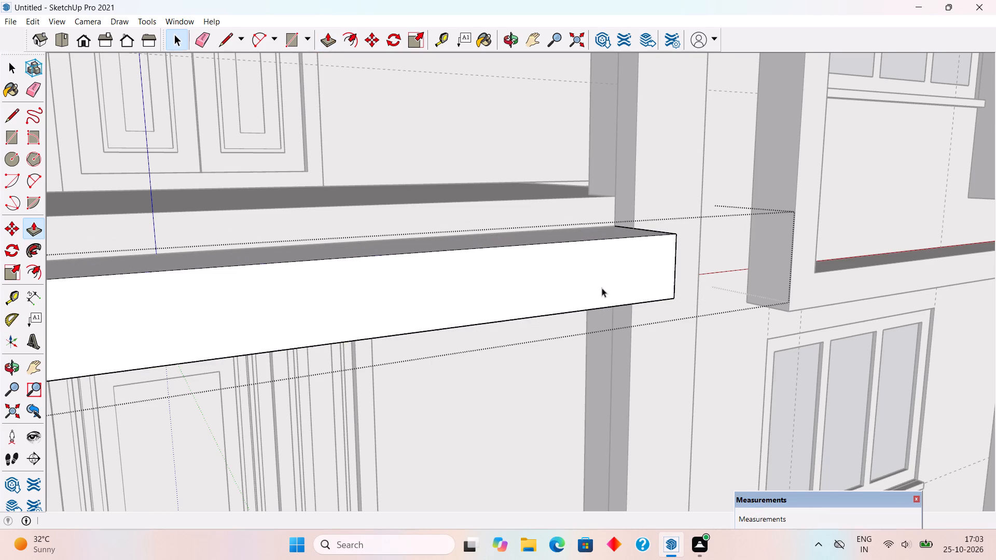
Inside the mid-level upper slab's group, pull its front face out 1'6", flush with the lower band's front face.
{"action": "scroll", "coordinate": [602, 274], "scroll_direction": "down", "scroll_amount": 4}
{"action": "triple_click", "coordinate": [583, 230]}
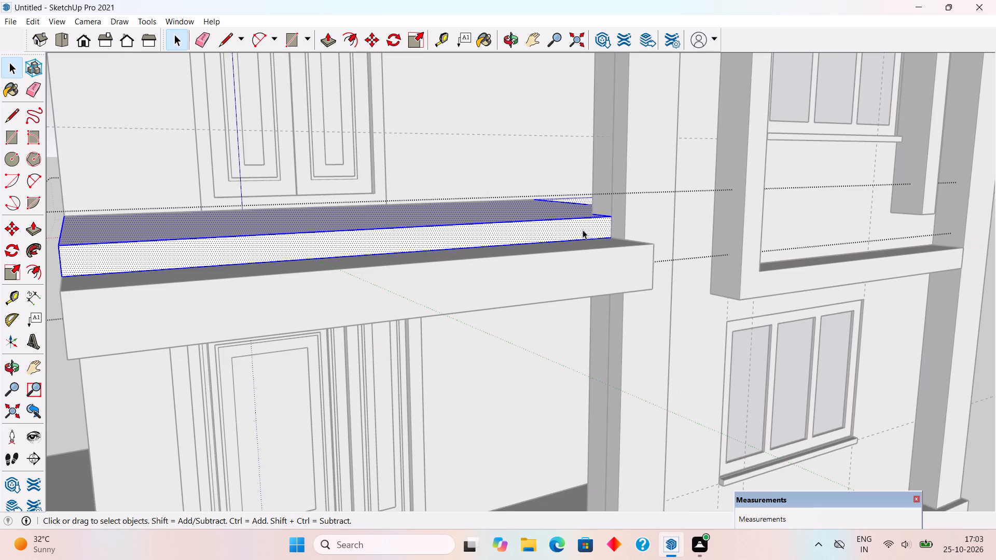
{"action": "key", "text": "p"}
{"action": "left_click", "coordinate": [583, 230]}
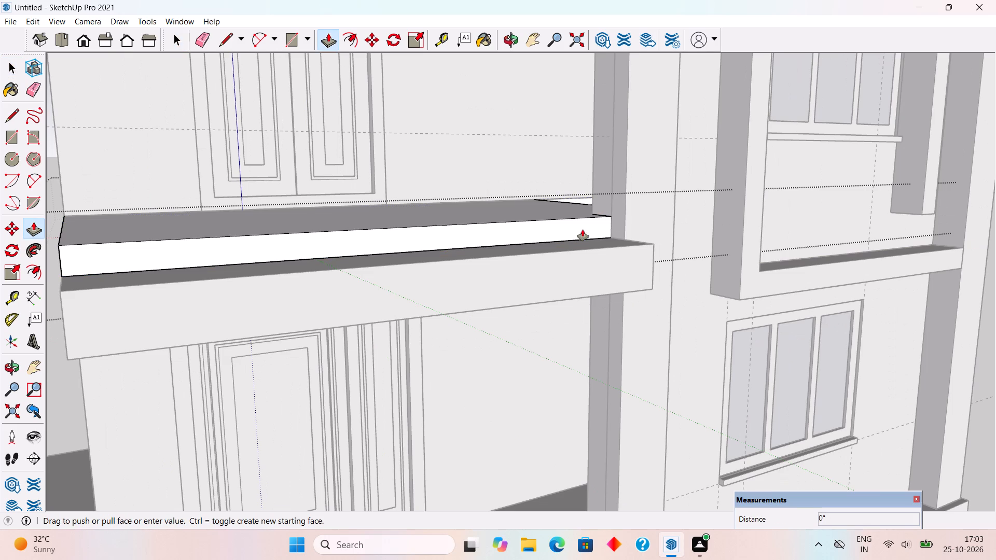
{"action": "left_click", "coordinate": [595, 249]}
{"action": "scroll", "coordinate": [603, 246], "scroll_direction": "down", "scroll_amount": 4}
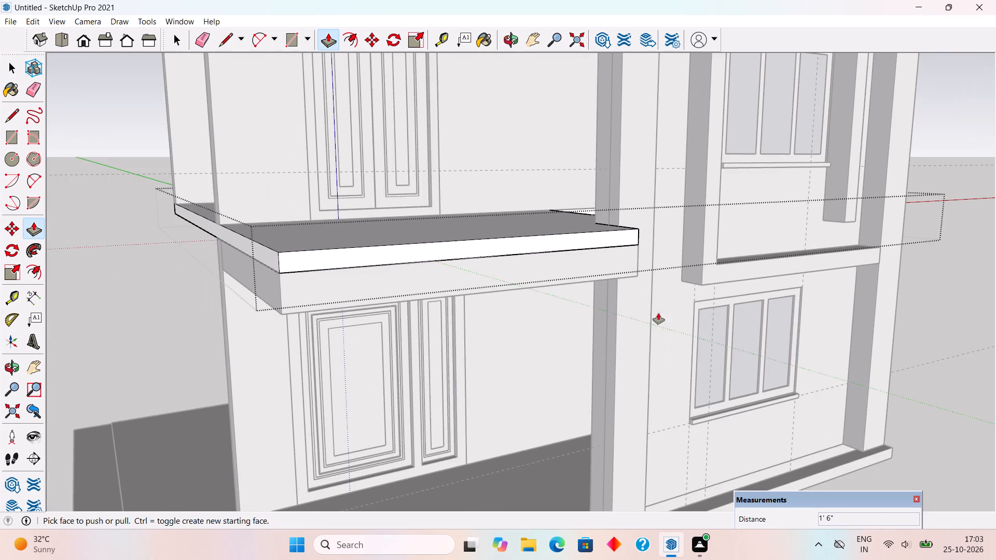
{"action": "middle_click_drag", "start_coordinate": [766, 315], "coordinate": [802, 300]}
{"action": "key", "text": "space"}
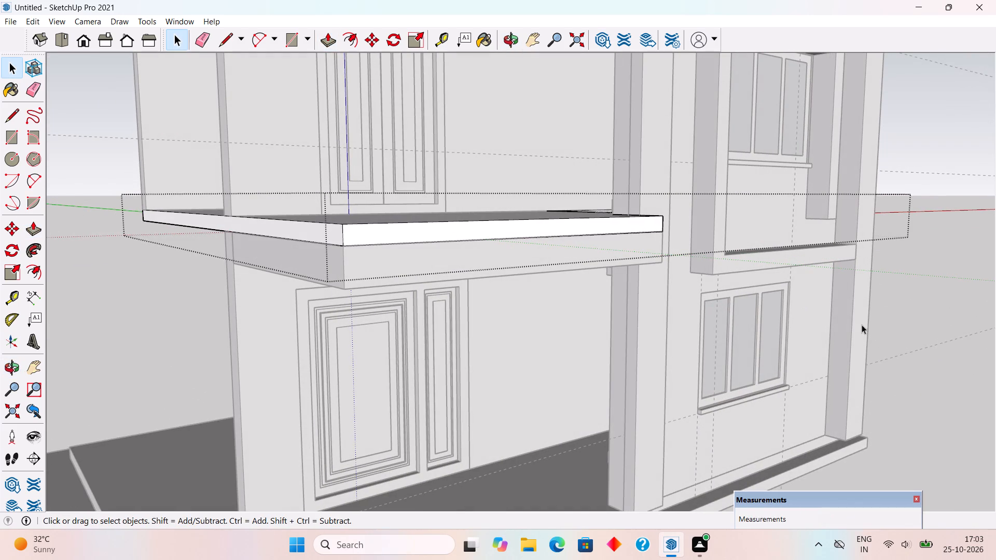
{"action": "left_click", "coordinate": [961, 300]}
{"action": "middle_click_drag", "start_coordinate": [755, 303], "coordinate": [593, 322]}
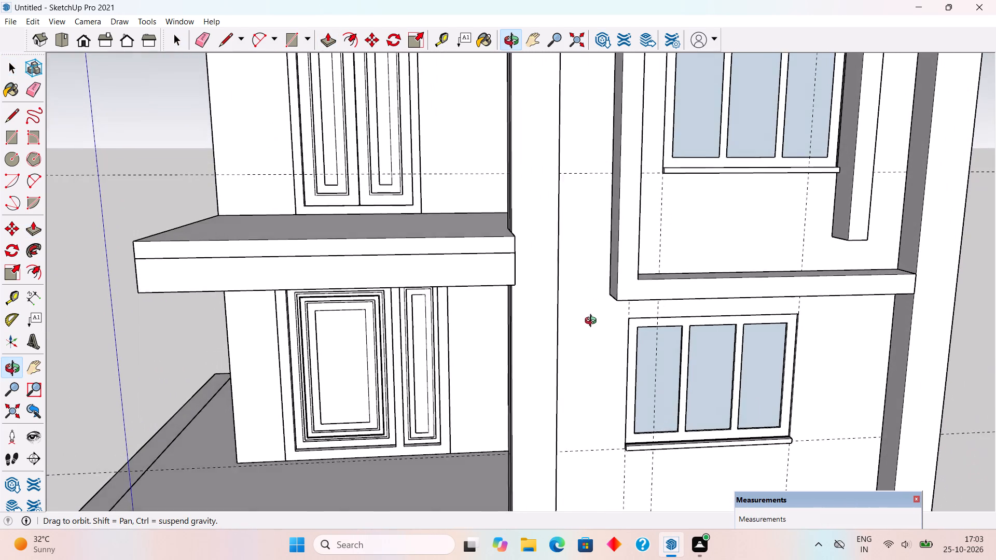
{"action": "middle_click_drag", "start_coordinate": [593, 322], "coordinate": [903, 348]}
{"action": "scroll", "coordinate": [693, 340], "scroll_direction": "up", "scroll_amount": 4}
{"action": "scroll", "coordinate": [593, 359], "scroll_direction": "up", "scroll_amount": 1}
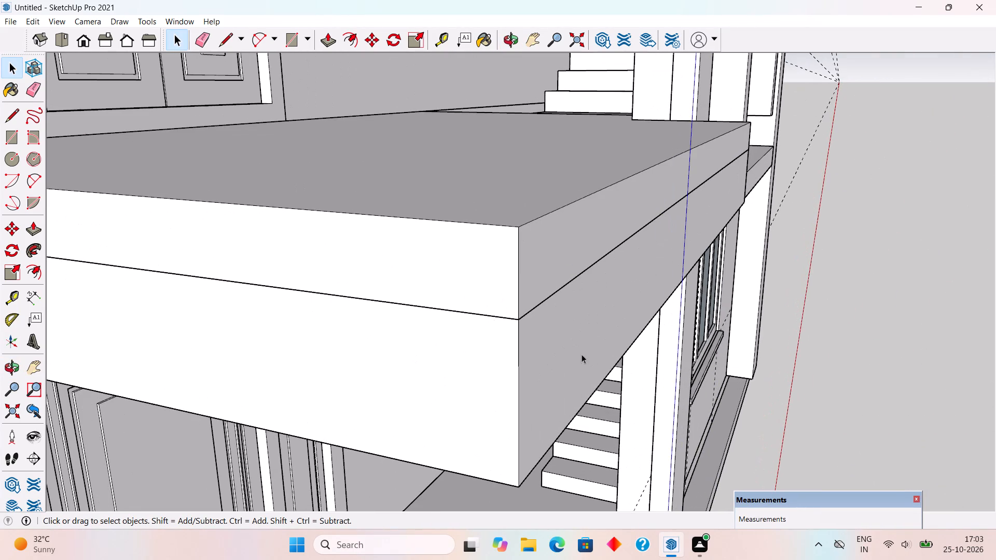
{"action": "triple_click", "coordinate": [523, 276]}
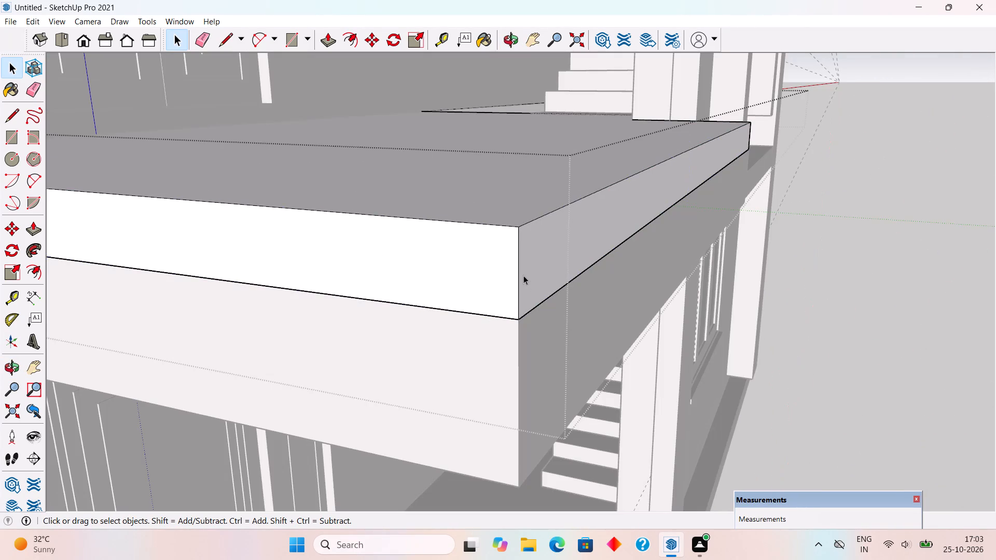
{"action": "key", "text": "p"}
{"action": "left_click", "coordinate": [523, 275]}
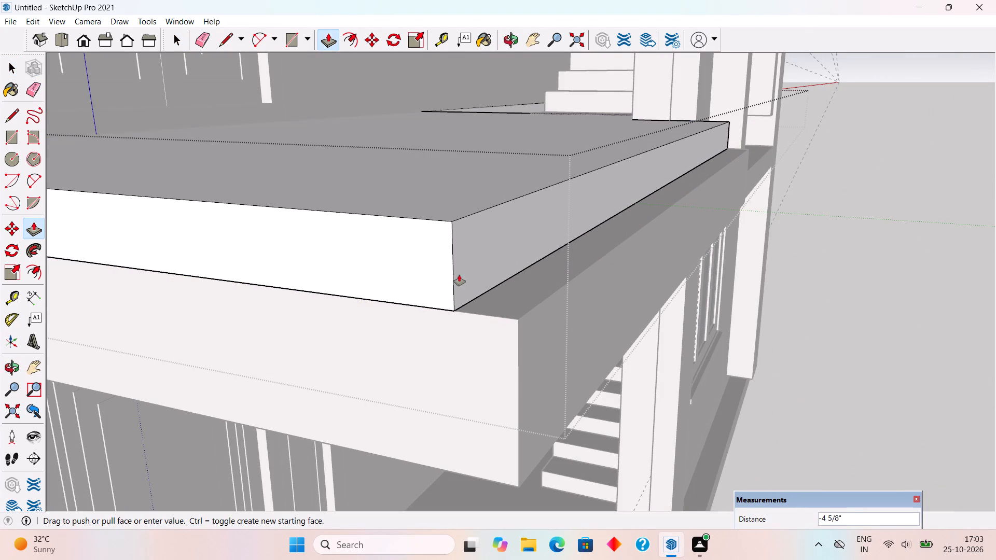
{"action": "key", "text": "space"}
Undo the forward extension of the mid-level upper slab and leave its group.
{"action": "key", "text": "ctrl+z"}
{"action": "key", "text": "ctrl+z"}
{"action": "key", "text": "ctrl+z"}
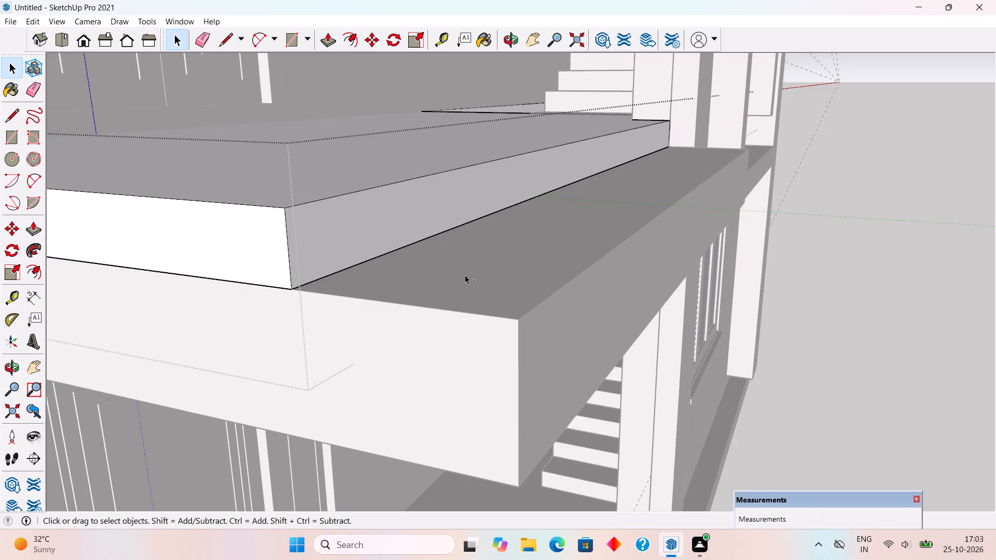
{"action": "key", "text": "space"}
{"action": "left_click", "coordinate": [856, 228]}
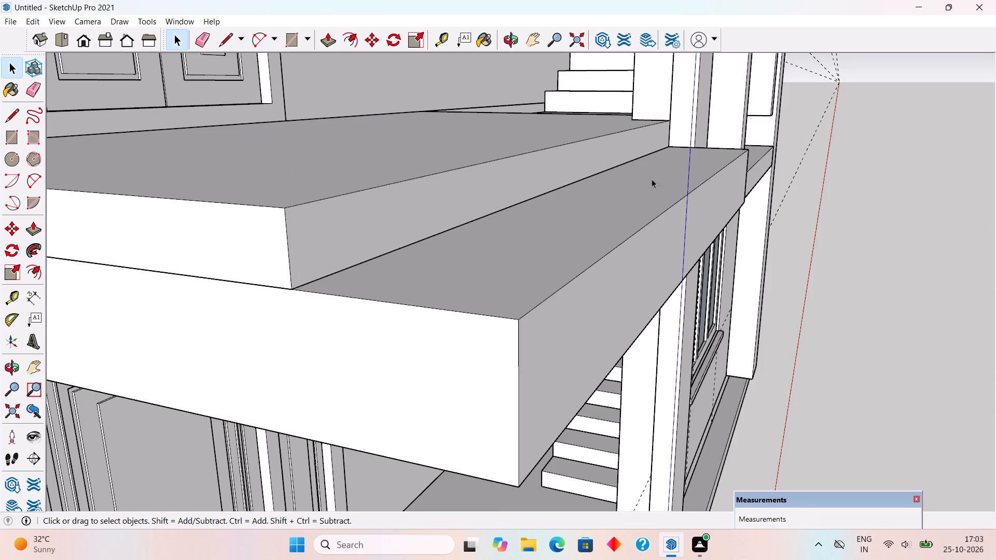
Inside the lower band's group, draw a line along its top face's back edge and raise the front strip 6" to the upper slab's top.
{"action": "middle_click_drag", "start_coordinate": [633, 177], "coordinate": [614, 270]}
{"action": "scroll", "coordinate": [614, 221], "scroll_direction": "down", "scroll_amount": 10}
{"action": "middle_click_drag", "start_coordinate": [649, 250], "coordinate": [505, 298]}
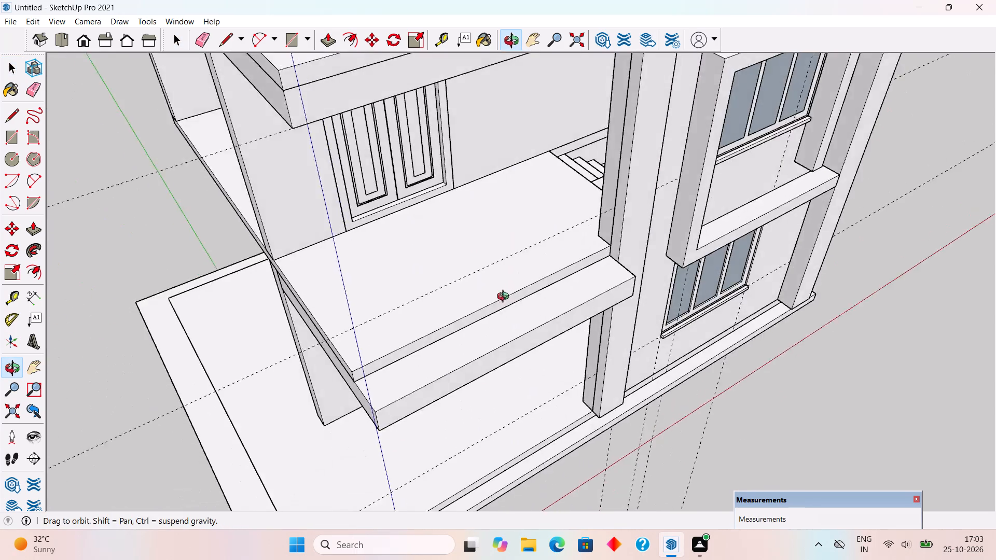
{"action": "middle_click_drag", "start_coordinate": [505, 298], "coordinate": [437, 298]}
{"action": "scroll", "coordinate": [438, 322], "scroll_direction": "up", "scroll_amount": 3}
{"action": "triple_click", "coordinate": [438, 321]}
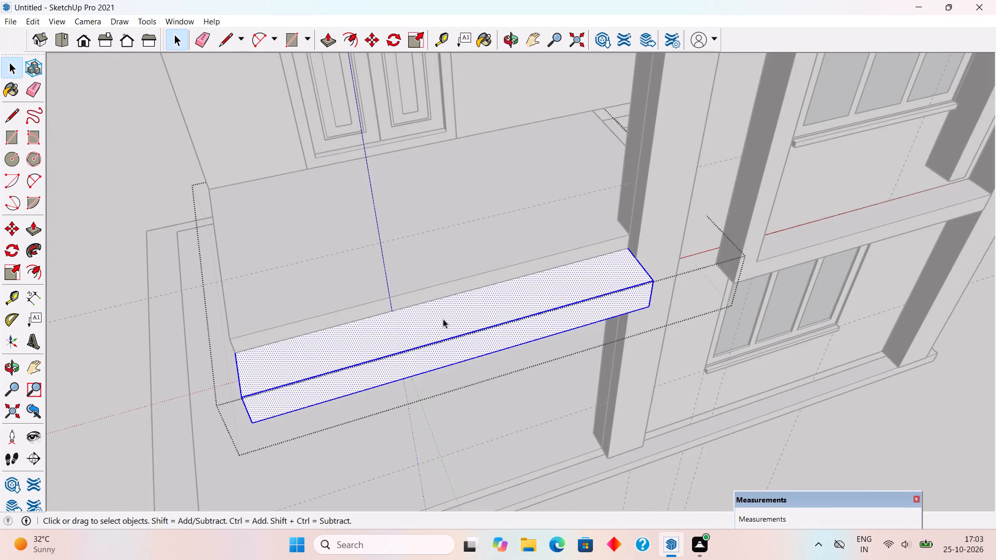
{"action": "scroll", "coordinate": [449, 316], "scroll_direction": "up", "scroll_amount": 4}
{"action": "key", "text": "l"}
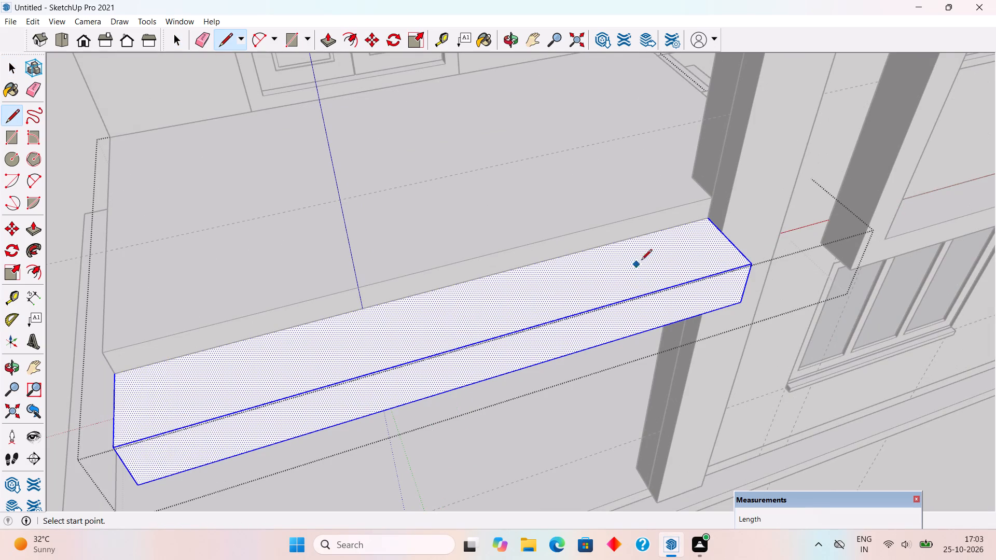
{"action": "left_click", "coordinate": [707, 218]}
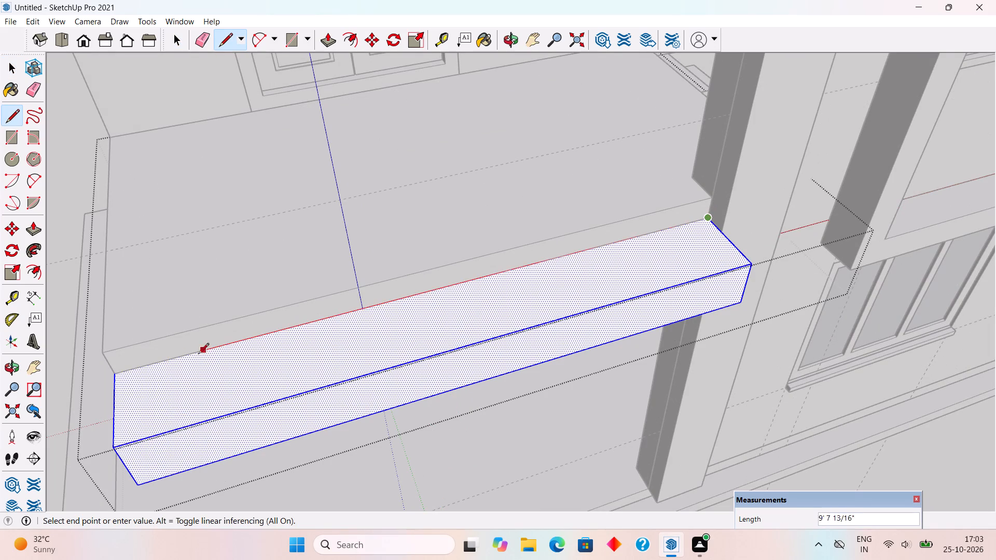
{"action": "left_click", "coordinate": [113, 377]}
{"action": "key", "text": "p"}
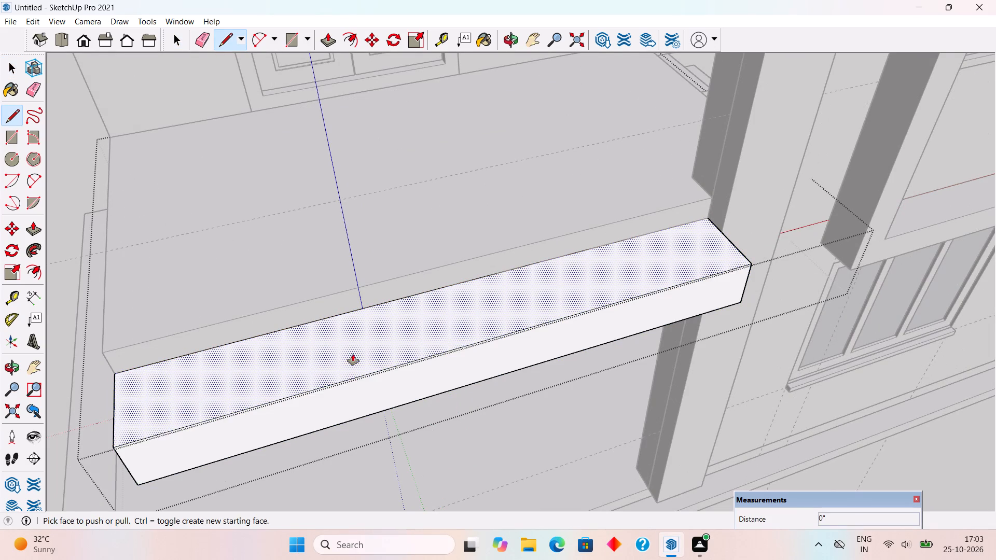
{"action": "left_click", "coordinate": [367, 354]}
{"action": "middle_click_drag", "start_coordinate": [358, 321], "coordinate": [630, 335]}
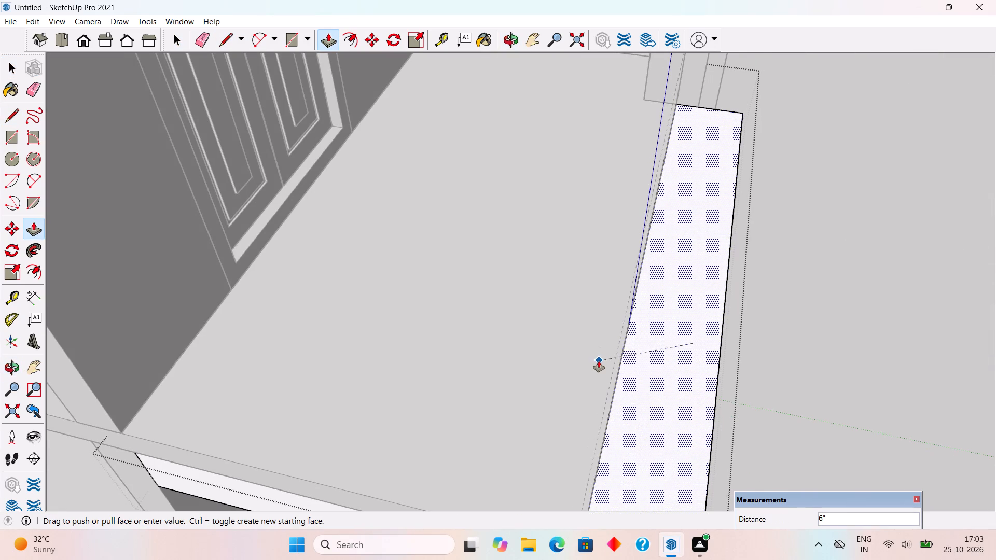
{"action": "left_click", "coordinate": [599, 361]}
{"action": "middle_click_drag", "start_coordinate": [727, 340], "coordinate": [484, 257]}
{"action": "scroll", "coordinate": [484, 257], "scroll_direction": "down", "scroll_amount": 6}
{"action": "key", "text": "space"}
{"action": "scroll", "coordinate": [489, 269], "scroll_direction": "down", "scroll_amount": 3}
{"action": "left_click", "coordinate": [585, 425]}
Examine the reshaped left wing slab from the front, underneath and the side, together with the whole front facade.
{"action": "middle_click_drag", "start_coordinate": [515, 374], "coordinate": [488, 309]}
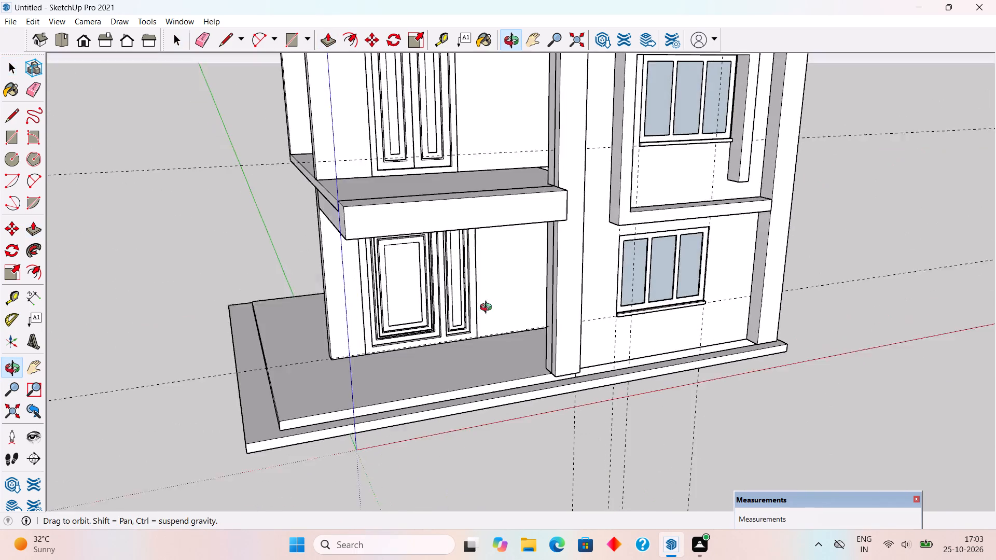
{"action": "middle_click_drag", "start_coordinate": [488, 309], "coordinate": [454, 290]}
{"action": "scroll", "coordinate": [390, 271], "scroll_direction": "up", "scroll_amount": 2}
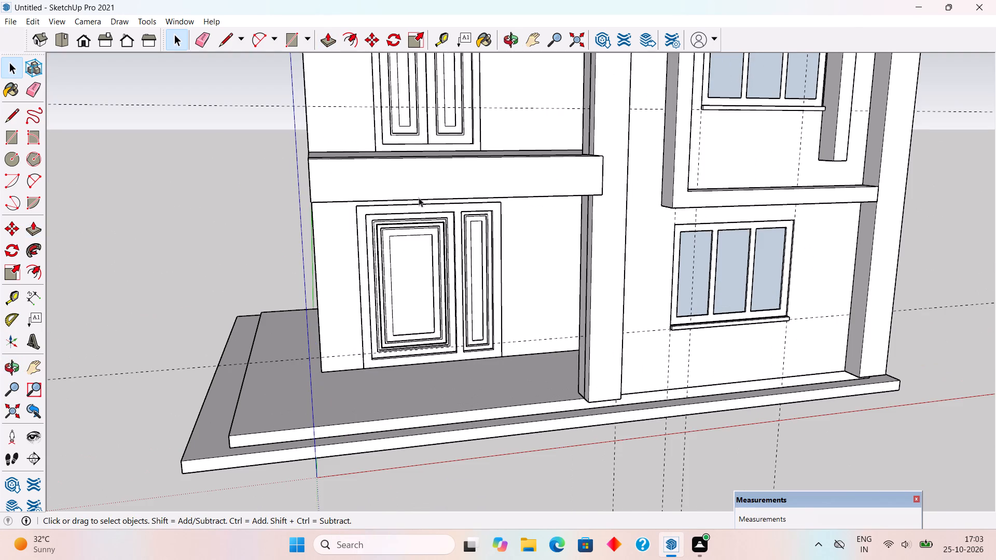
{"action": "middle_click_drag", "start_coordinate": [421, 195], "coordinate": [437, 128]}
{"action": "middle_click_drag", "start_coordinate": [438, 124], "coordinate": [521, 180]}
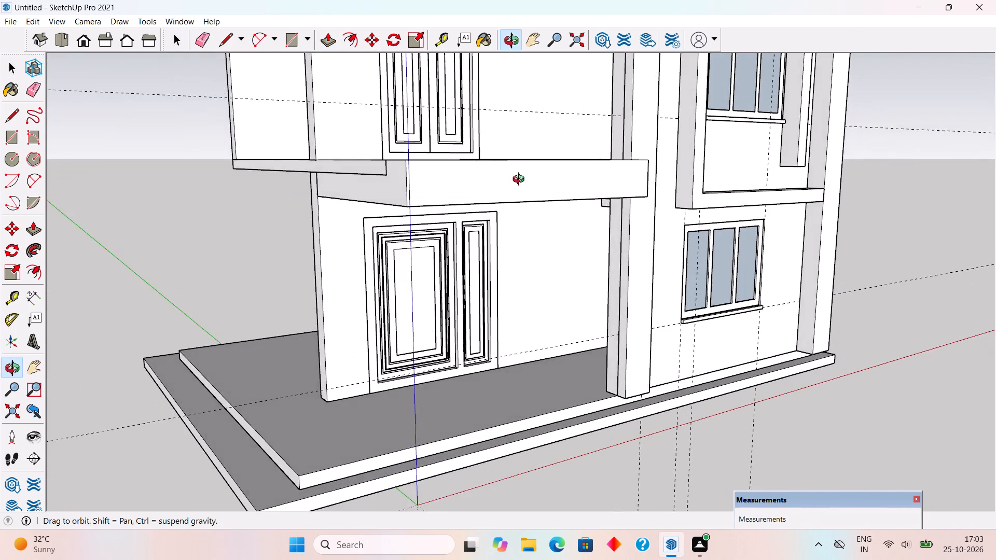
{"action": "middle_click_drag", "start_coordinate": [521, 180], "coordinate": [600, 239]}
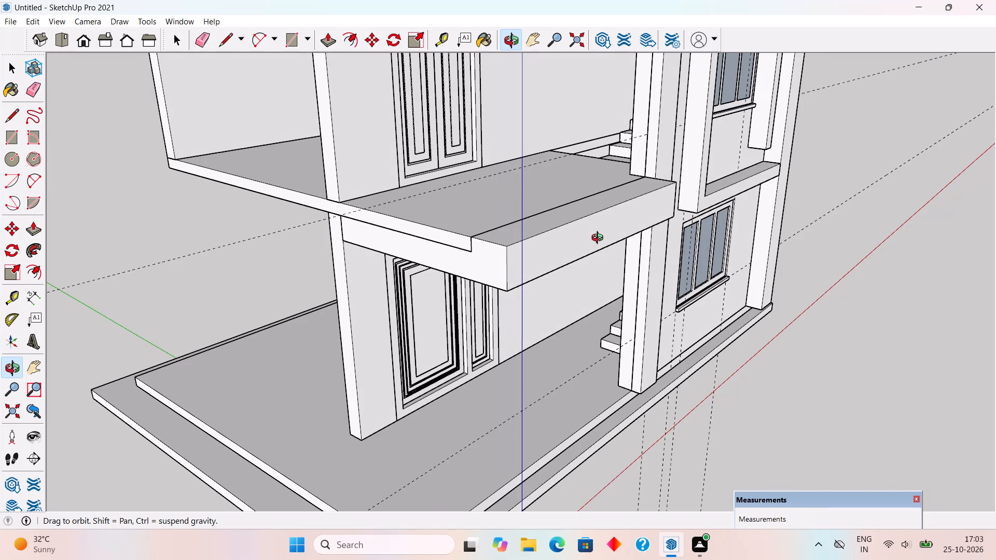
{"action": "middle_click_drag", "start_coordinate": [600, 239], "coordinate": [398, 181]}
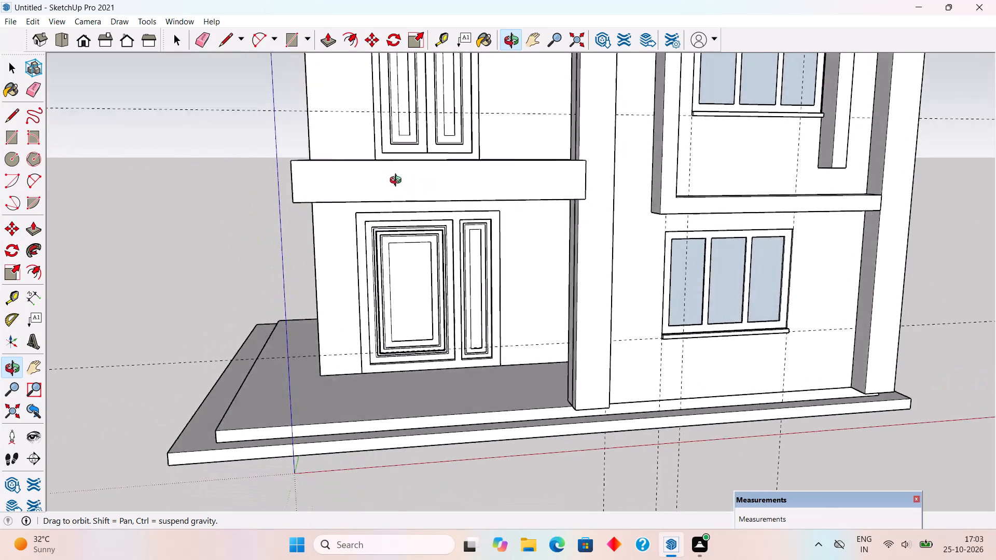
{"action": "middle_click_drag", "start_coordinate": [398, 181], "coordinate": [397, 180]}
{"action": "scroll", "coordinate": [397, 181], "scroll_direction": "down", "scroll_amount": 11}
{"action": "scroll", "coordinate": [410, 51], "scroll_direction": "up", "scroll_amount": 6}
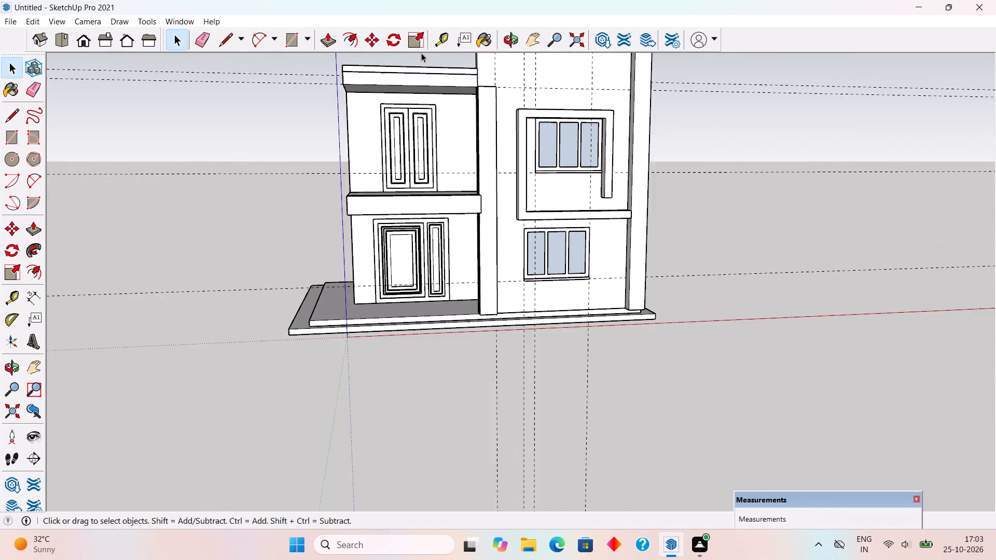
{"action": "scroll", "coordinate": [421, 53], "scroll_direction": "up", "scroll_amount": 6}
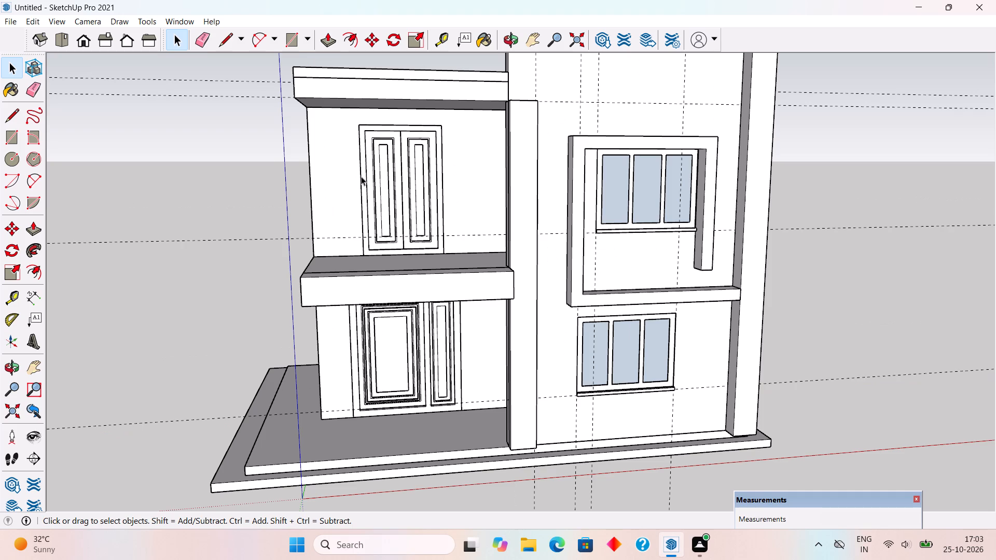
Inside the lower band's group, extend the forward part's inner end face 6" across the front of the vertical strip.
{"action": "middle_click_drag", "start_coordinate": [393, 192], "coordinate": [350, 214]}
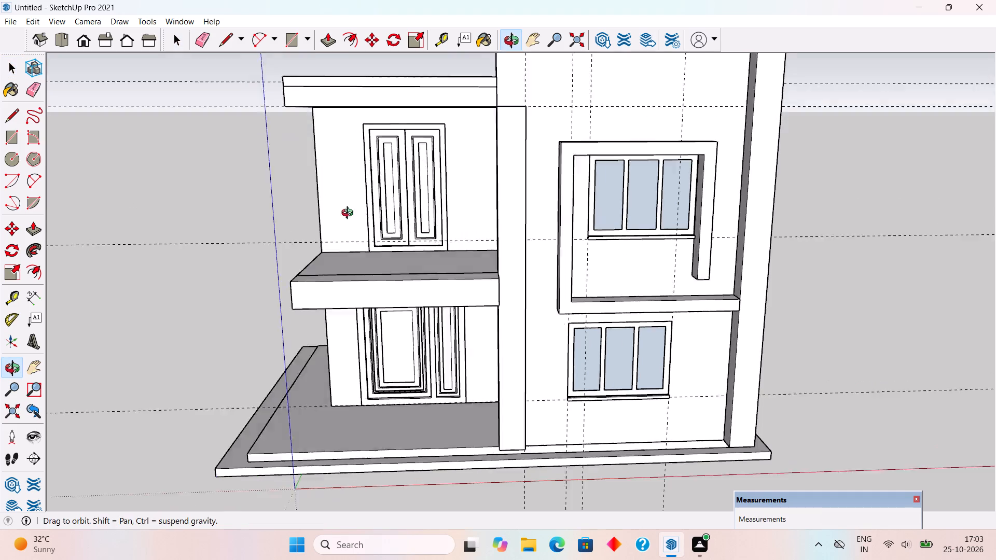
{"action": "middle_click_drag", "start_coordinate": [350, 214], "coordinate": [125, 257]}
{"action": "scroll", "coordinate": [452, 346], "scroll_direction": "up", "scroll_amount": 5}
{"action": "scroll", "coordinate": [440, 278], "scroll_direction": "up", "scroll_amount": 5}
{"action": "left_click", "coordinate": [419, 242]}
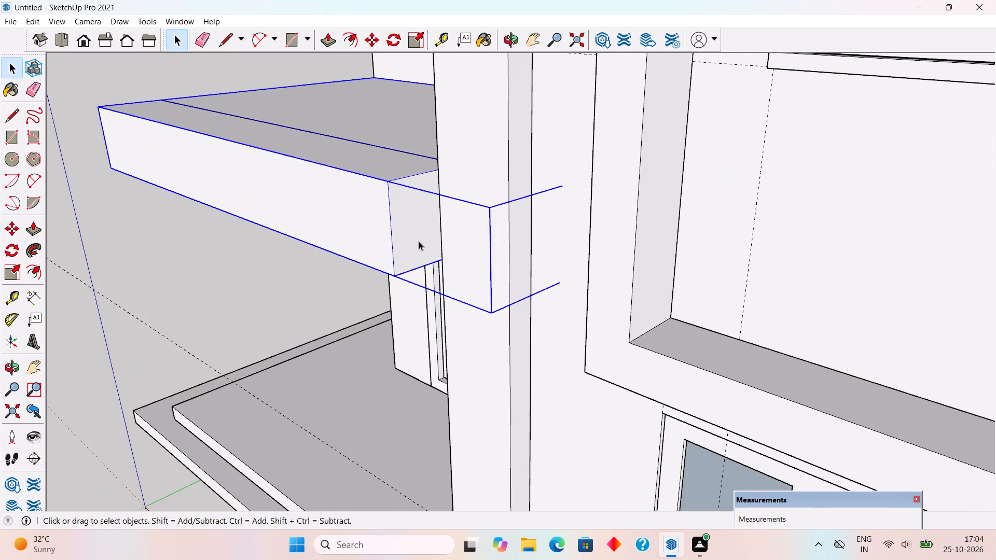
{"action": "triple_click", "coordinate": [419, 241]}
{"action": "key", "text": "p"}
{"action": "left_click", "coordinate": [419, 241]}
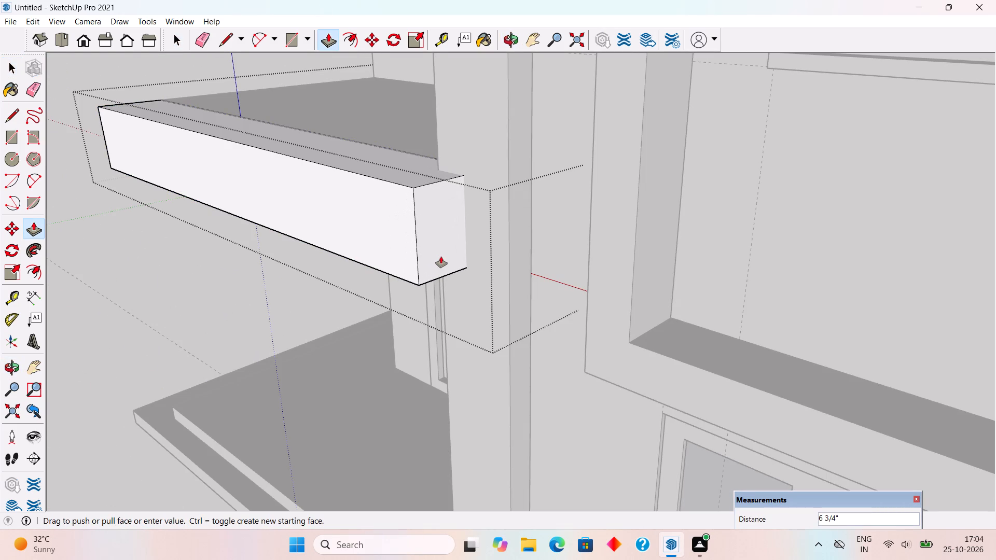
{"action": "type", "text": "6\""}
{"action": "key", "text": "Return"}
{"action": "key", "text": "space"}
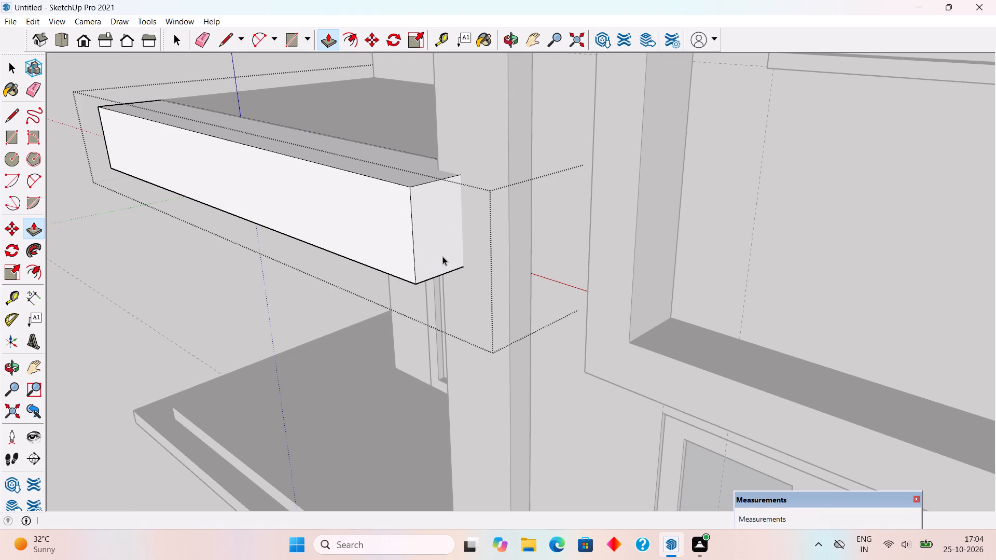
{"action": "scroll", "coordinate": [442, 256], "scroll_direction": "down", "scroll_amount": 7}
{"action": "left_click", "coordinate": [235, 298]}
Inside the lower band's group, place a guide 1' in from the outer end and draw a line across the top face along it.
{"action": "middle_click_drag", "start_coordinate": [391, 261], "coordinate": [565, 275]}
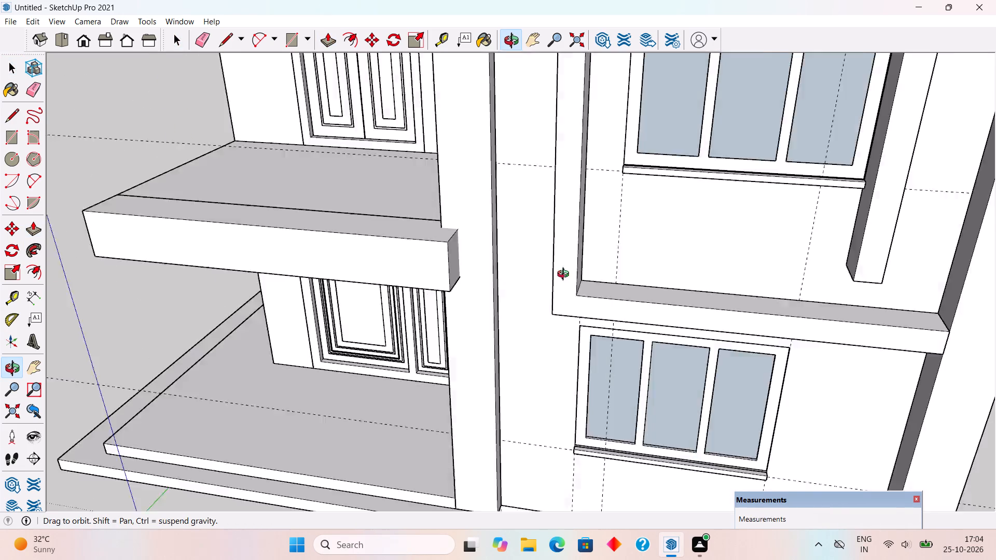
{"action": "middle_click_drag", "start_coordinate": [565, 275], "coordinate": [763, 258]}
{"action": "scroll", "coordinate": [723, 271], "scroll_direction": "down", "scroll_amount": 2}
{"action": "middle_click_drag", "start_coordinate": [510, 247], "coordinate": [506, 270]}
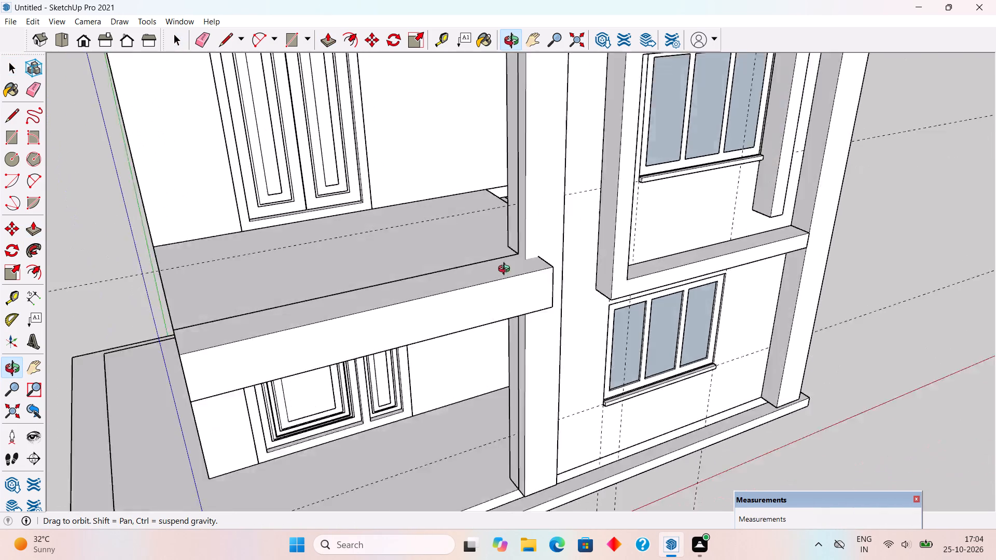
{"action": "middle_click_drag", "start_coordinate": [506, 270], "coordinate": [575, 281]}
{"action": "scroll", "coordinate": [575, 281], "scroll_direction": "down", "scroll_amount": 1}
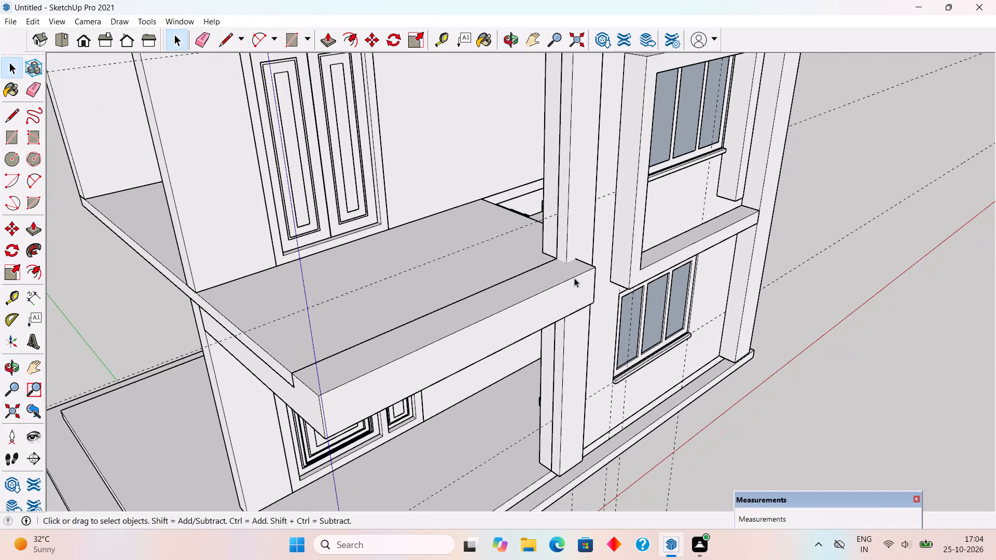
{"action": "scroll", "coordinate": [356, 383], "scroll_direction": "up", "scroll_amount": 3}
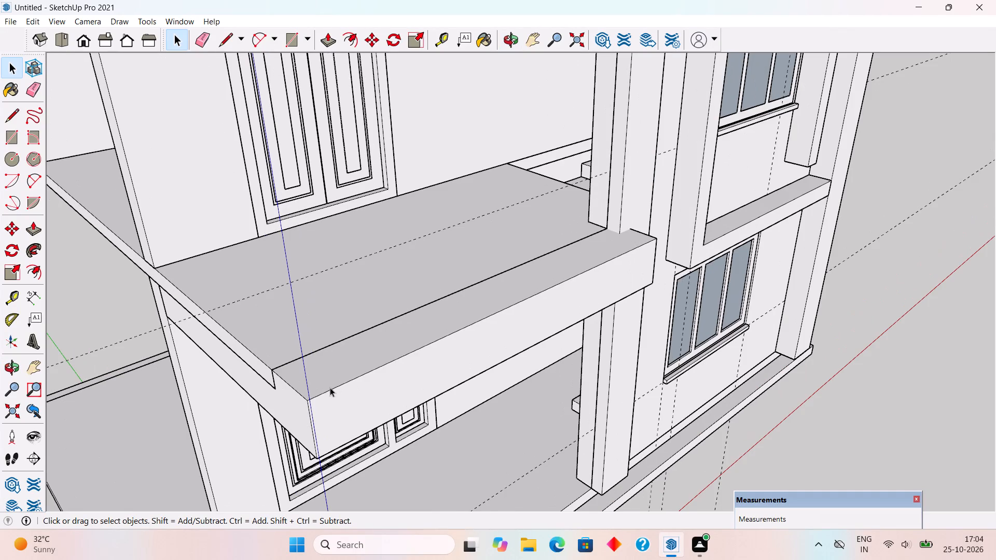
{"action": "triple_click", "coordinate": [327, 377]}
{"action": "middle_click_drag", "start_coordinate": [330, 379], "coordinate": [406, 421]}
{"action": "scroll", "coordinate": [452, 464], "scroll_direction": "up", "scroll_amount": 2}
{"action": "scroll", "coordinate": [458, 356], "scroll_direction": "down", "scroll_amount": 5}
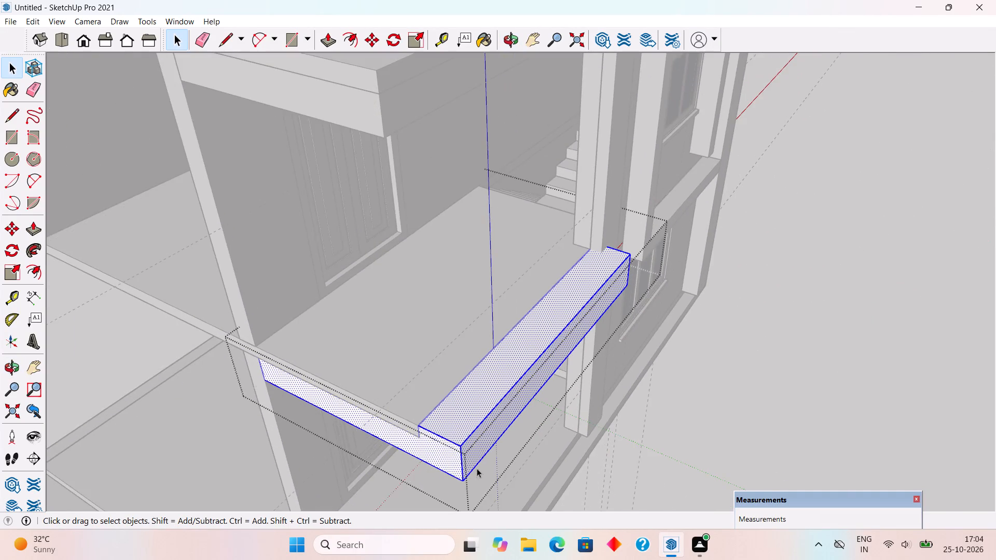
{"action": "scroll", "coordinate": [473, 471], "scroll_direction": "up", "scroll_amount": 7}
{"action": "key", "text": "t"}
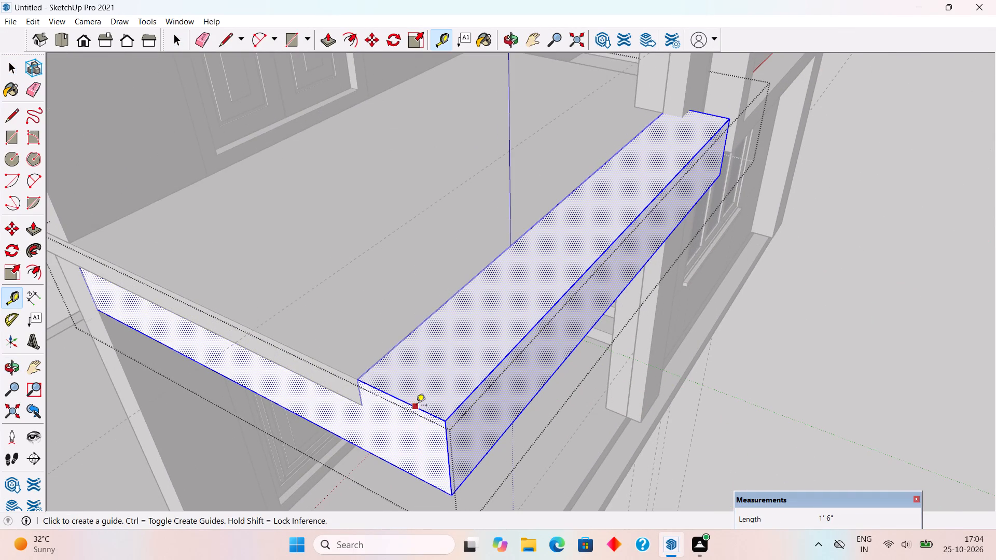
{"action": "left_click", "coordinate": [416, 408]}
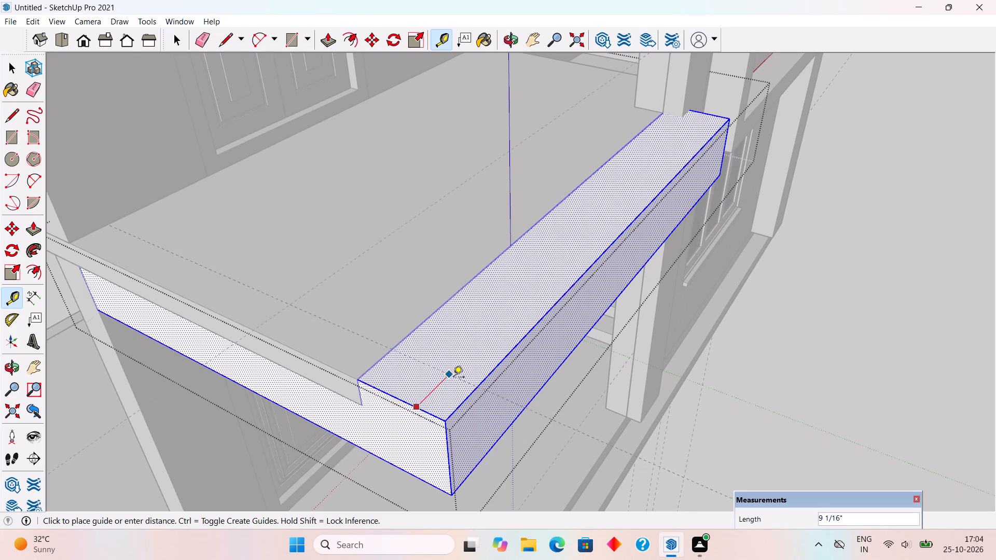
{"action": "type", "text": "1'"}
{"action": "key", "text": "Return"}
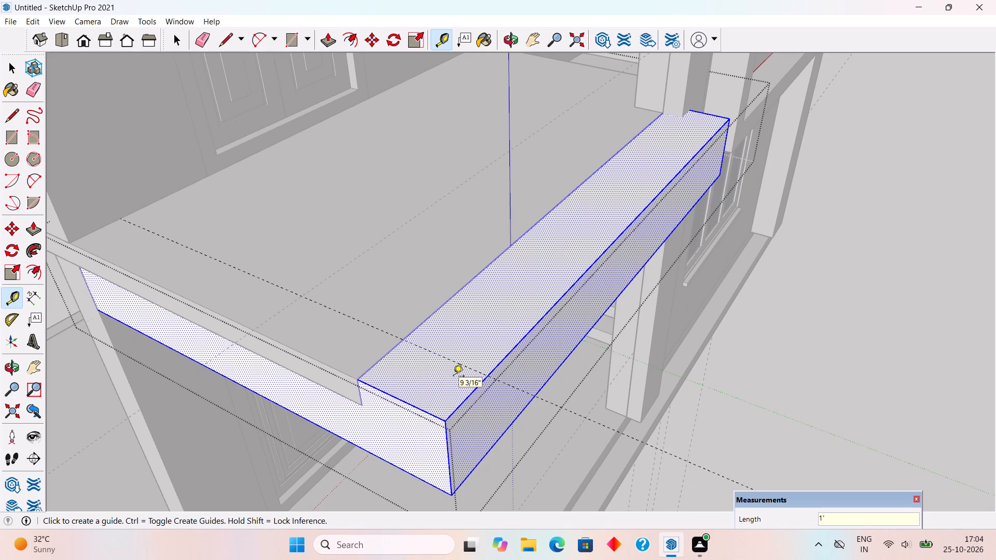
{"action": "key", "text": "l"}
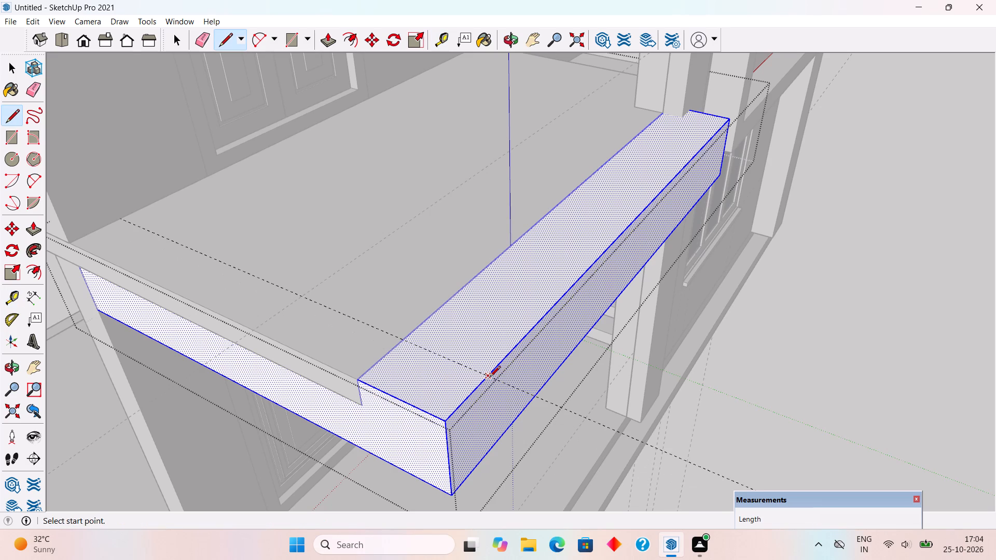
{"action": "left_click", "coordinate": [490, 377]}
{"action": "left_click", "coordinate": [409, 338]}
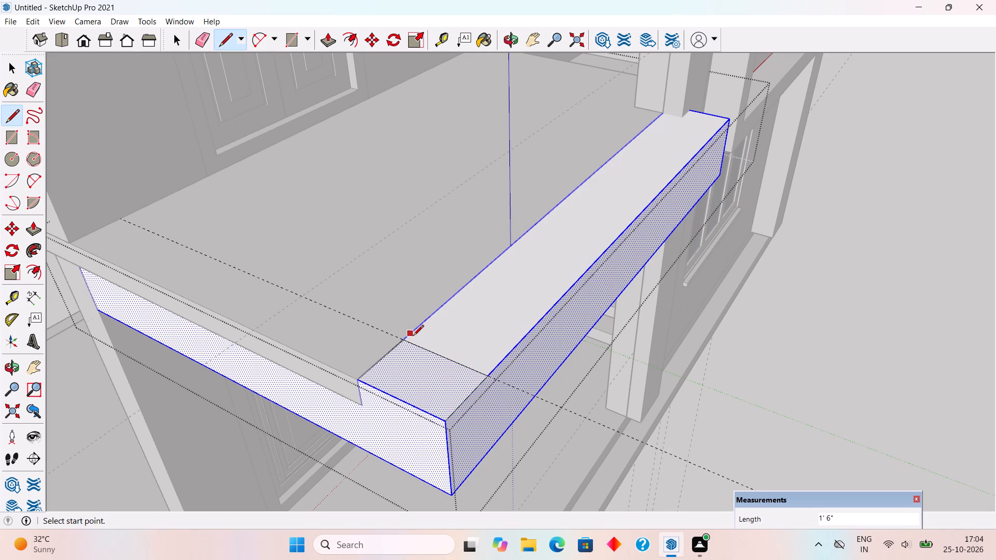
Pull the 1' outer end section of the band's top up 9' as a corner column, and leave the group.
{"action": "key", "text": "p"}
{"action": "left_click", "coordinate": [406, 384]}
{"action": "scroll", "coordinate": [413, 296], "scroll_direction": "down", "scroll_amount": 8}
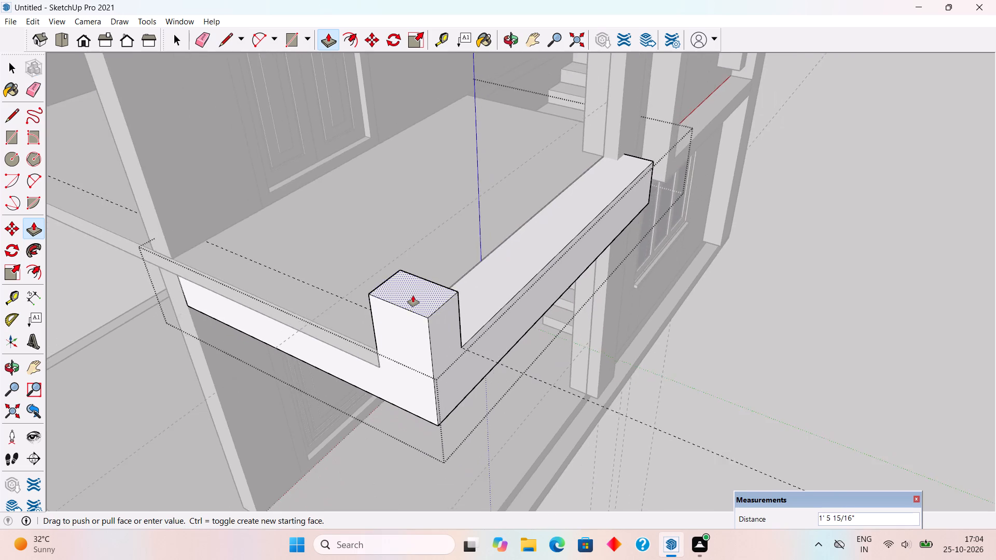
{"action": "scroll", "coordinate": [413, 296], "scroll_direction": "down", "scroll_amount": 11}
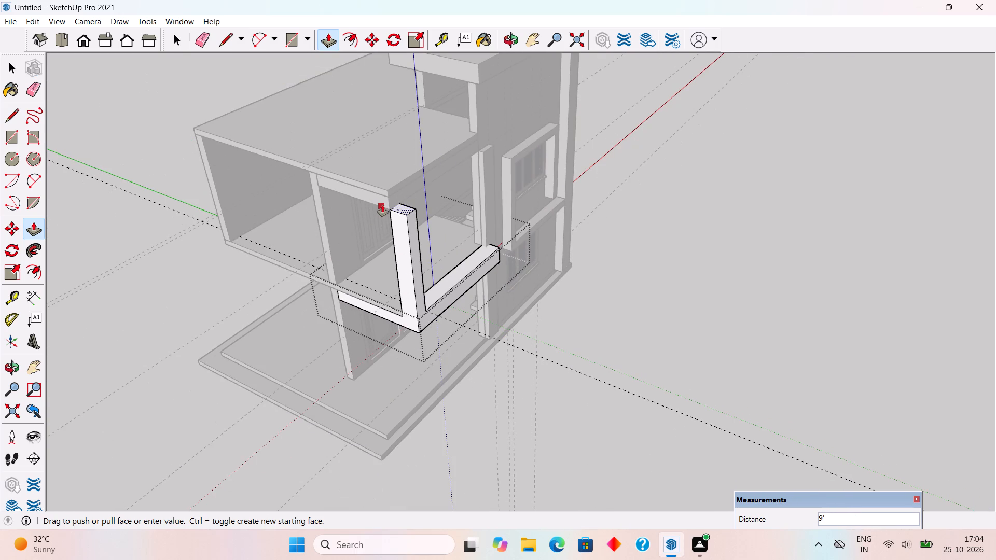
{"action": "left_click", "coordinate": [383, 205]}
{"action": "key", "text": "space"}
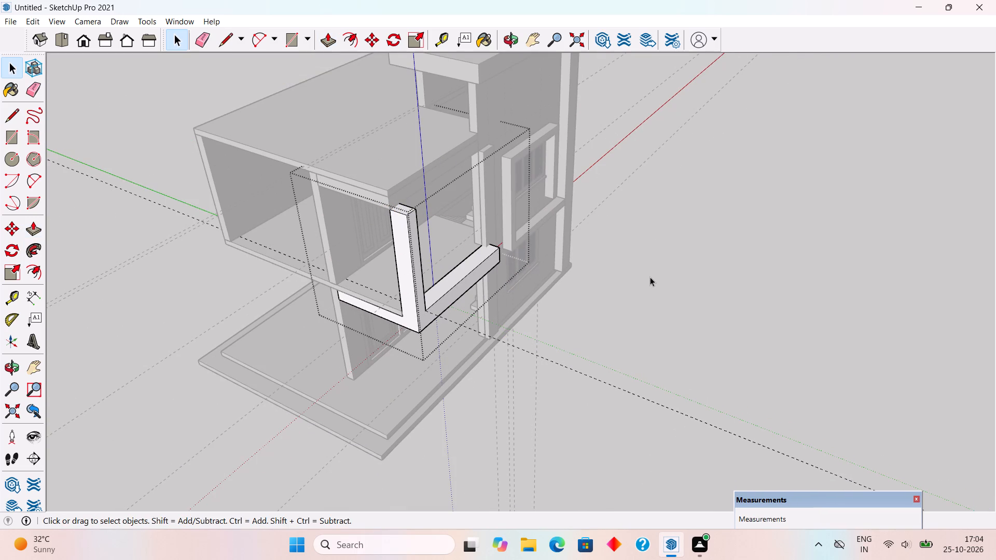
{"action": "left_click", "coordinate": [650, 277]}
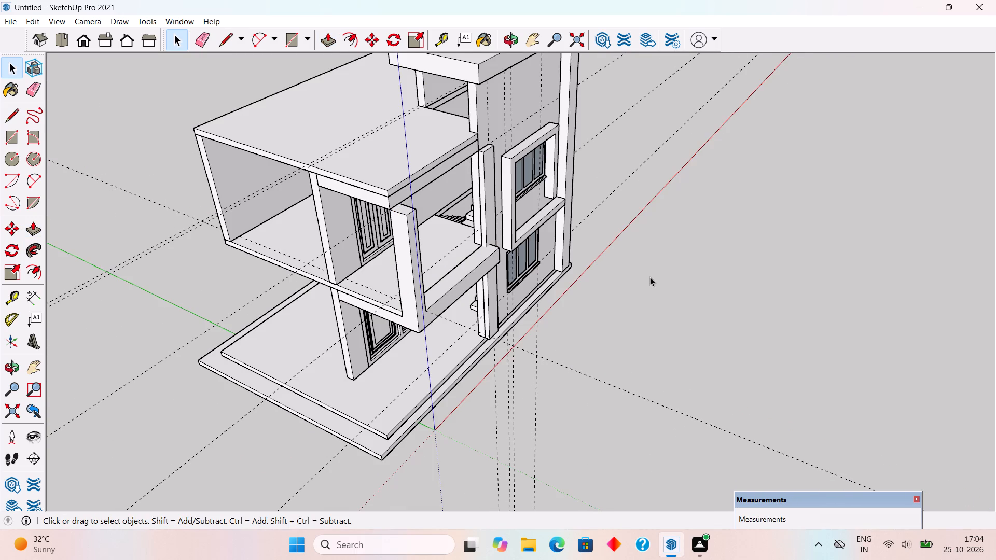
Inside the mid-level slab's group, split the outer side face with a 6" line at the wall and push the balcony part in 9".
{"action": "middle_click_drag", "start_coordinate": [654, 310], "coordinate": [945, 348]}
{"action": "scroll", "coordinate": [587, 412], "scroll_direction": "up", "scroll_amount": 13}
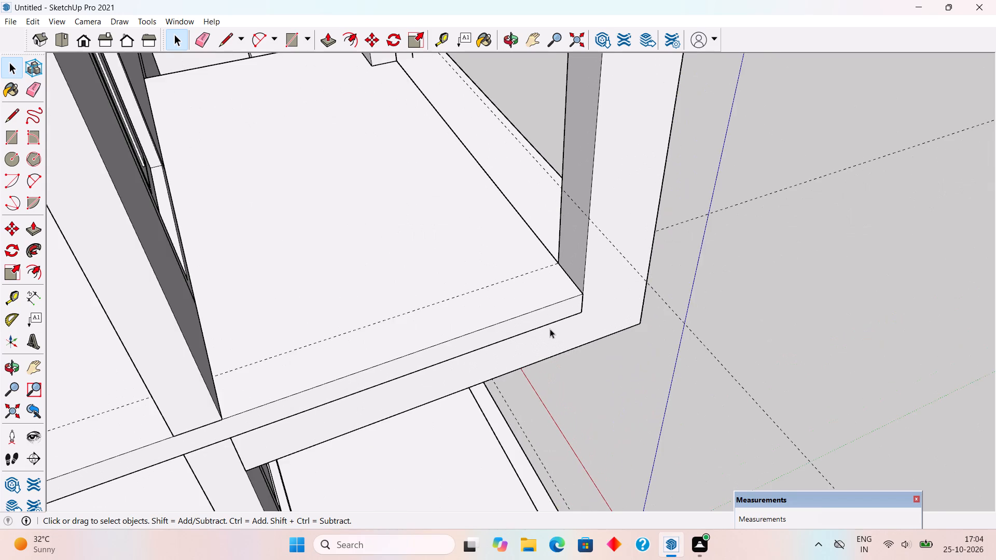
{"action": "scroll", "coordinate": [548, 321], "scroll_direction": "up", "scroll_amount": 1}
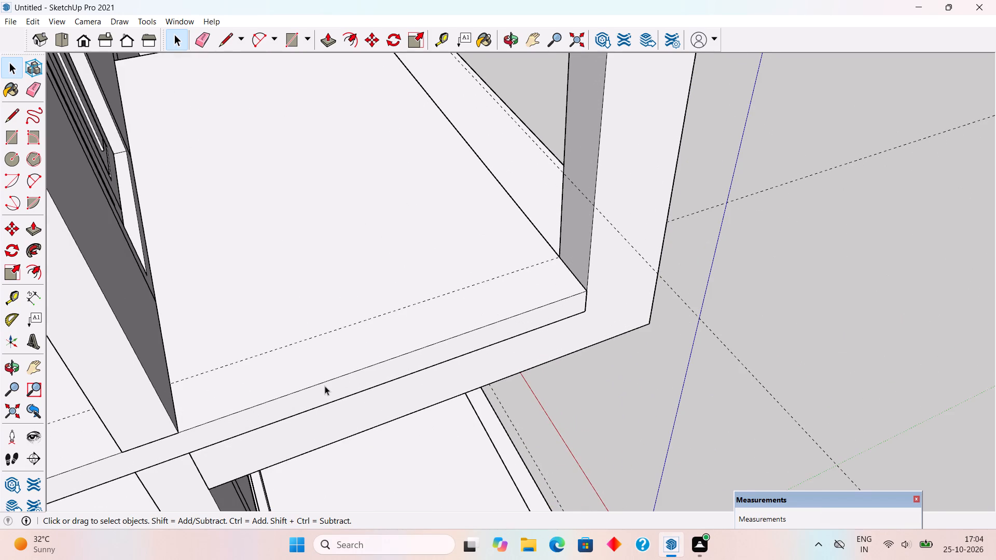
{"action": "triple_click", "coordinate": [324, 387]}
{"action": "scroll", "coordinate": [131, 446], "scroll_direction": "up", "scroll_amount": 4}
{"action": "scroll", "coordinate": [255, 489], "scroll_direction": "up", "scroll_amount": 2}
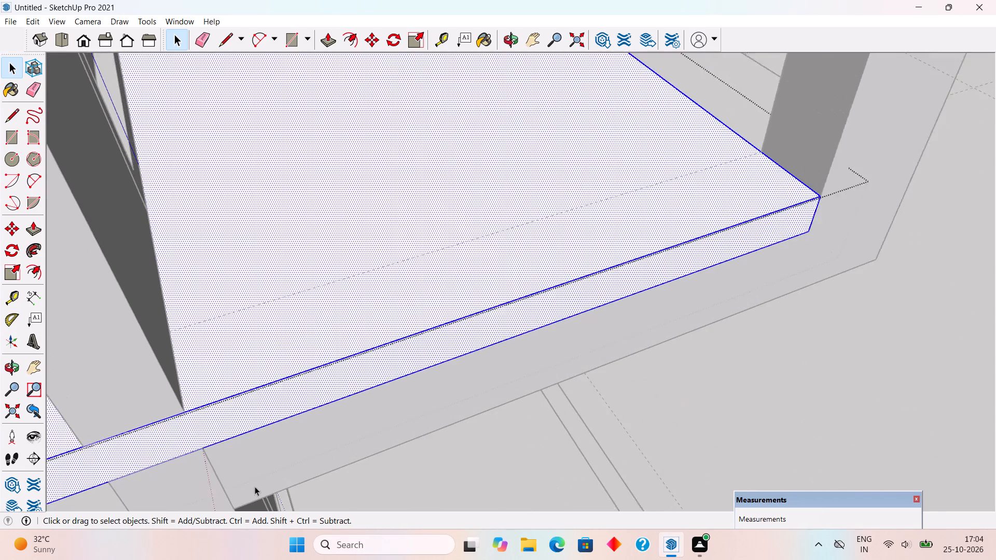
{"action": "scroll", "coordinate": [255, 486], "scroll_direction": "up", "scroll_amount": 1}
{"action": "middle_click_drag", "start_coordinate": [224, 444], "coordinate": [212, 396]}
{"action": "scroll", "coordinate": [216, 383], "scroll_direction": "up", "scroll_amount": 1}
{"action": "key", "text": "l"}
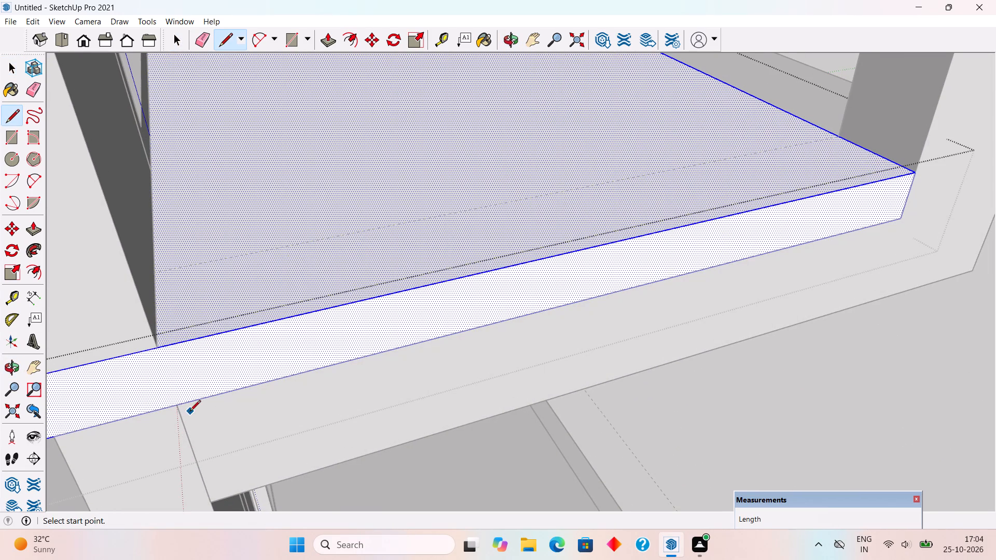
{"action": "left_click", "coordinate": [176, 401]}
{"action": "left_click", "coordinate": [159, 347]}
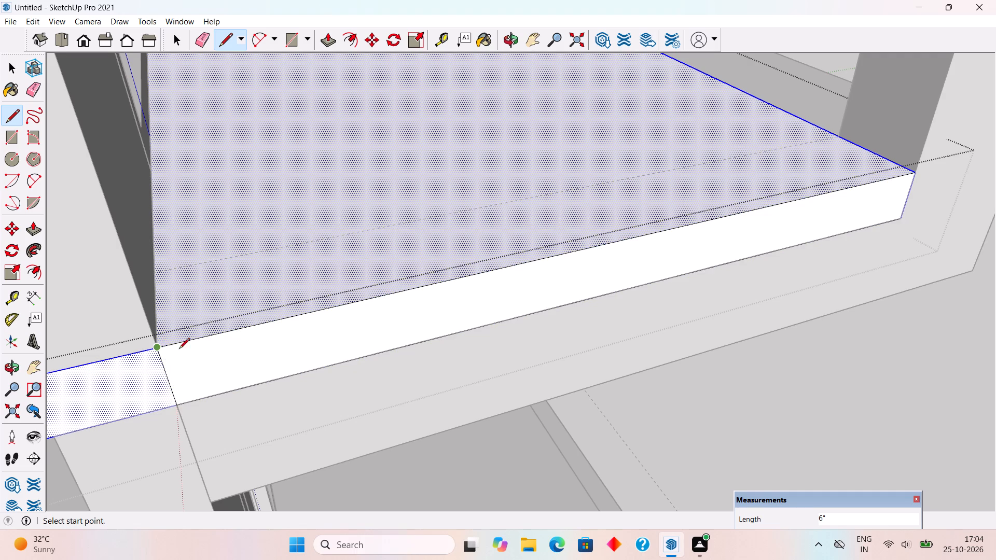
{"action": "key", "text": "p"}
{"action": "left_click", "coordinate": [373, 331]}
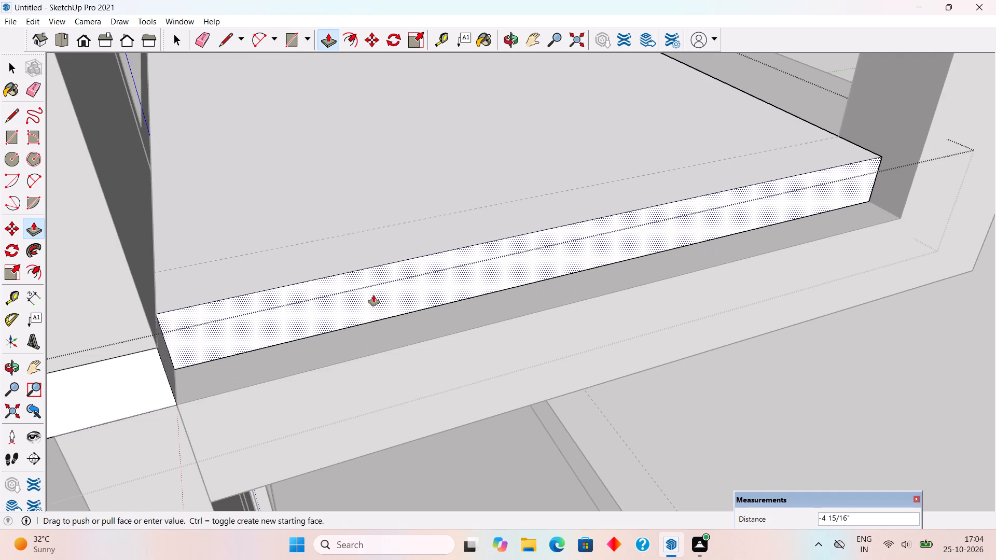
{"action": "type", "text": "9\""}
{"action": "key", "text": "Return"}
{"action": "key", "text": "space"}
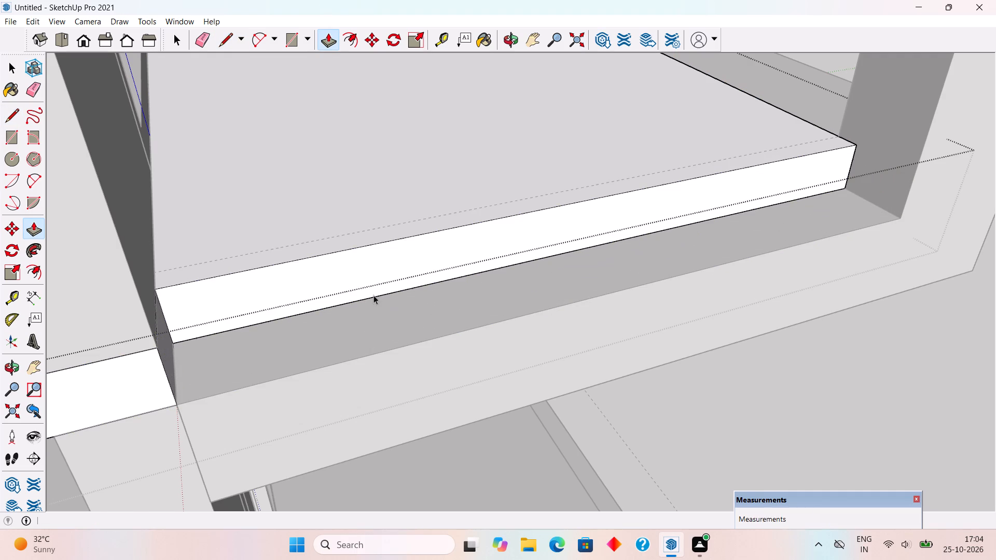
{"action": "scroll", "coordinate": [375, 304], "scroll_direction": "down", "scroll_amount": 7}
{"action": "left_click", "coordinate": [691, 429]}
Inside the band's group, draw a 6' 9" line along the recessed side strip's inner edge and pull the strip's top up 6".
{"action": "middle_click_drag", "start_coordinate": [449, 199], "coordinate": [466, 270]}
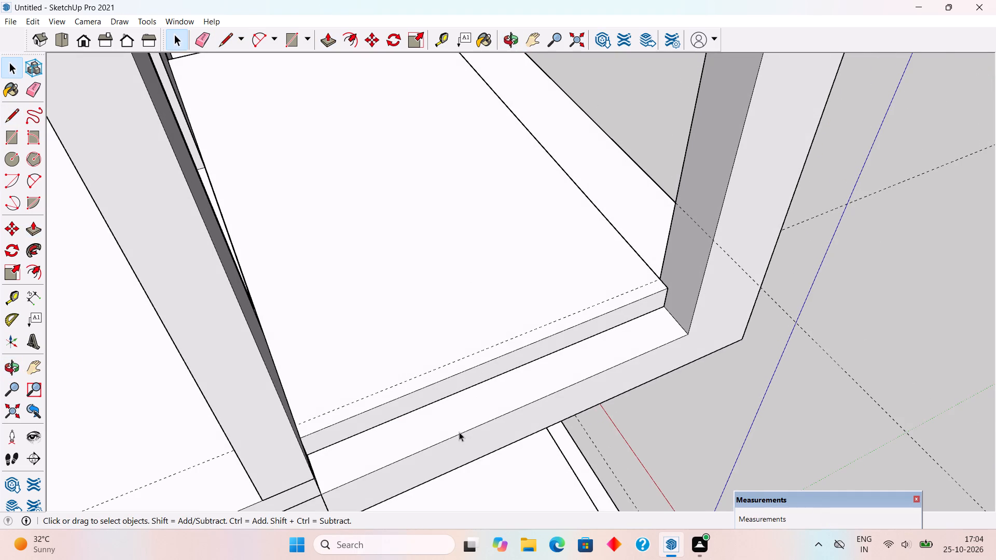
{"action": "scroll", "coordinate": [459, 432], "scroll_direction": "up", "scroll_amount": 4}
{"action": "triple_click", "coordinate": [460, 429]}
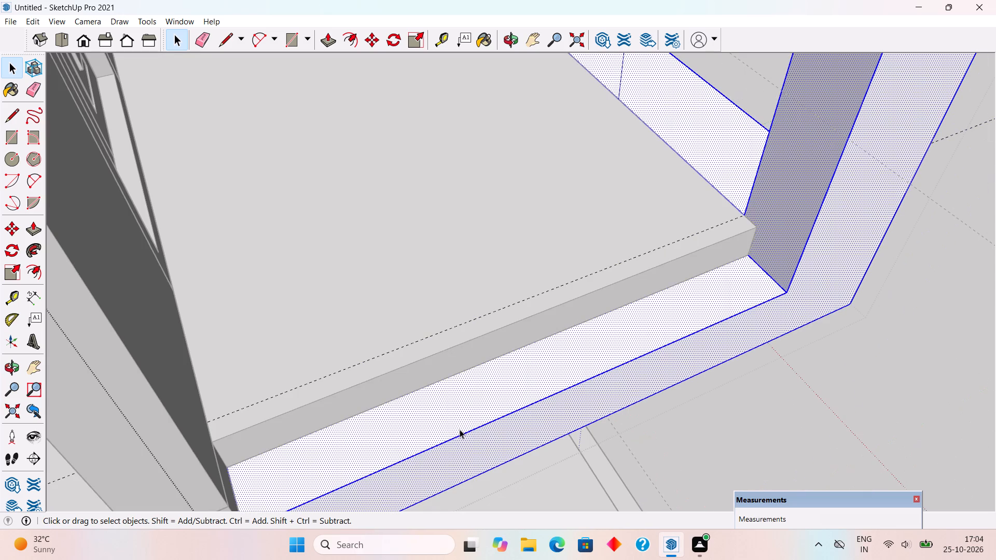
{"action": "key", "text": "l"}
{"action": "left_click", "coordinate": [749, 254]}
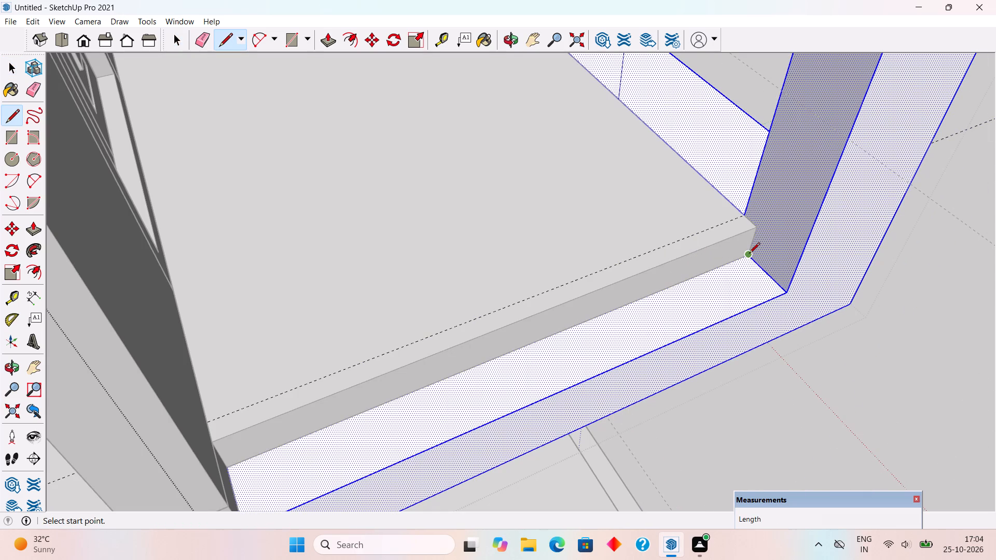
{"action": "left_click", "coordinate": [234, 469]}
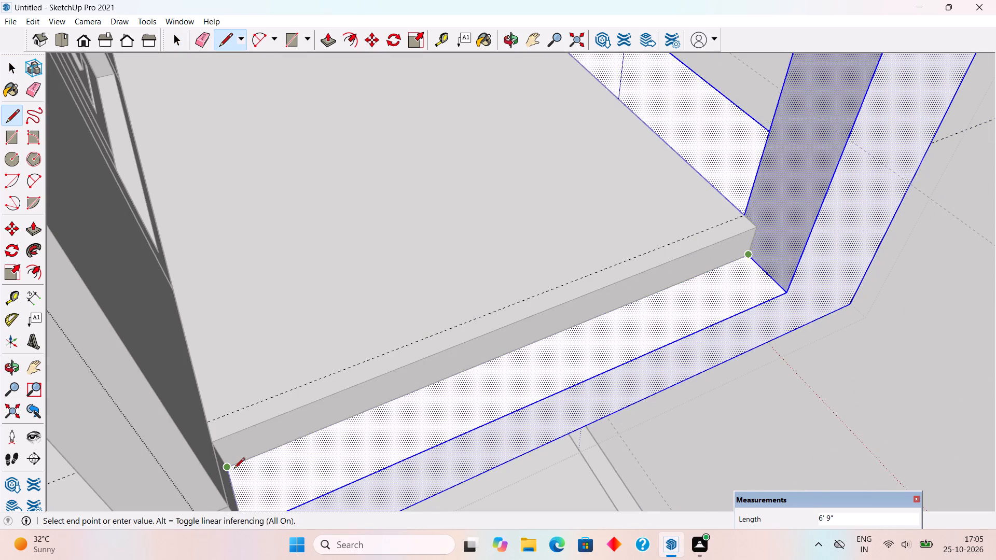
{"action": "key", "text": "p"}
{"action": "left_click", "coordinate": [259, 482]}
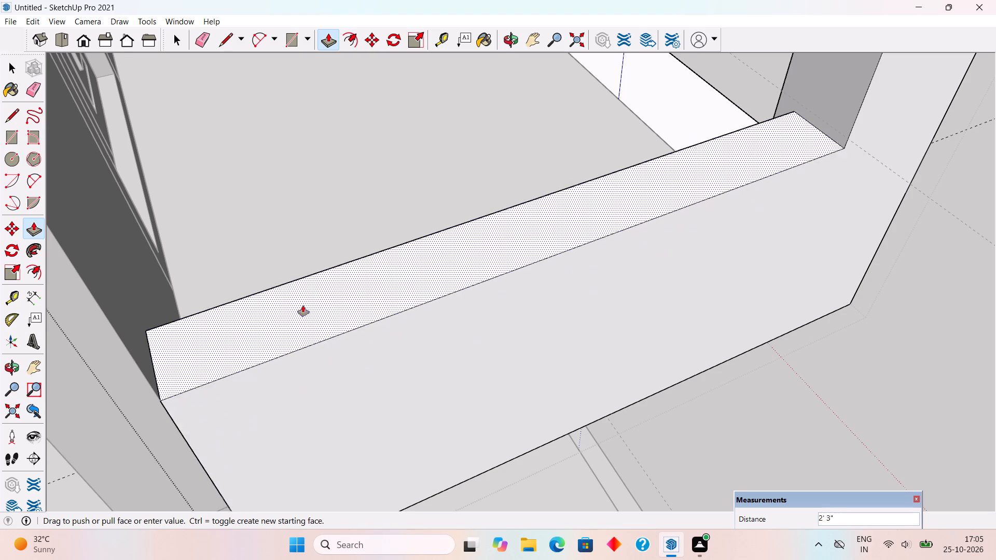
{"action": "scroll", "coordinate": [312, 289], "scroll_direction": "down", "scroll_amount": 6}
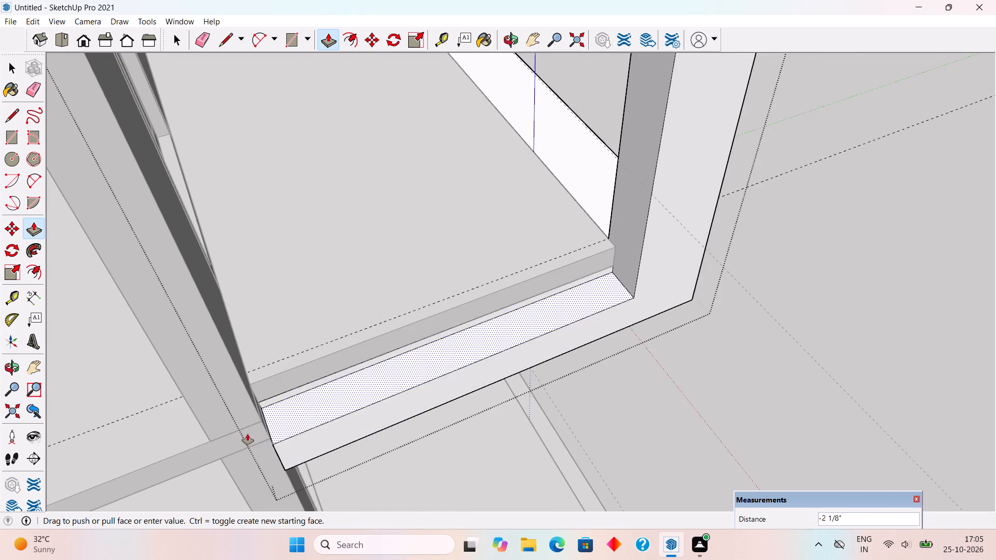
{"action": "left_click", "coordinate": [246, 430]}
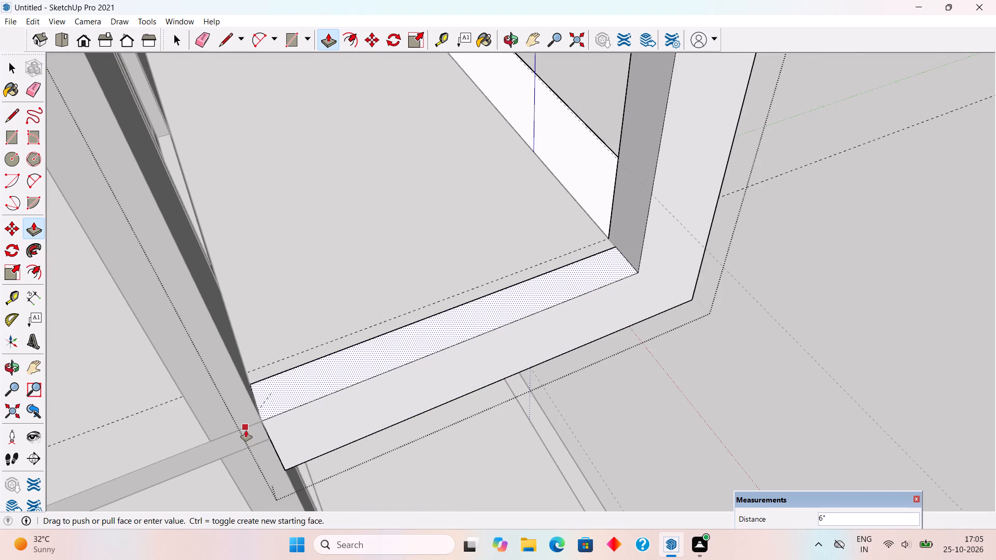
Pull the balcony's side strip up another 3' as a parapet between the wall and the corner column, and leave the group.
{"action": "left_click", "coordinate": [330, 379]}
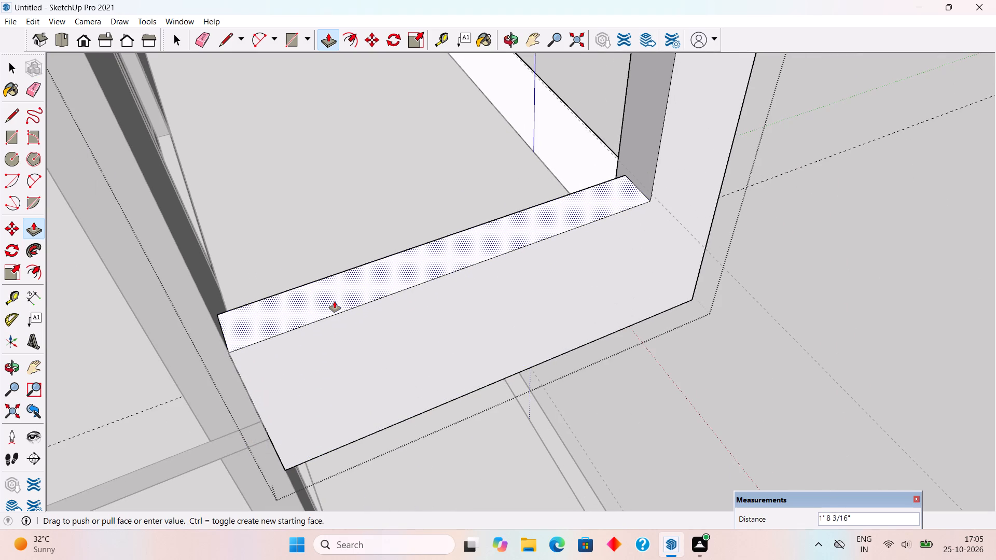
{"action": "type", "text": "3'"}
{"action": "key", "text": "Return"}
{"action": "key", "text": "space"}
{"action": "scroll", "coordinate": [335, 301], "scroll_direction": "up", "scroll_amount": 2}
{"action": "scroll", "coordinate": [407, 451], "scroll_direction": "down", "scroll_amount": 6}
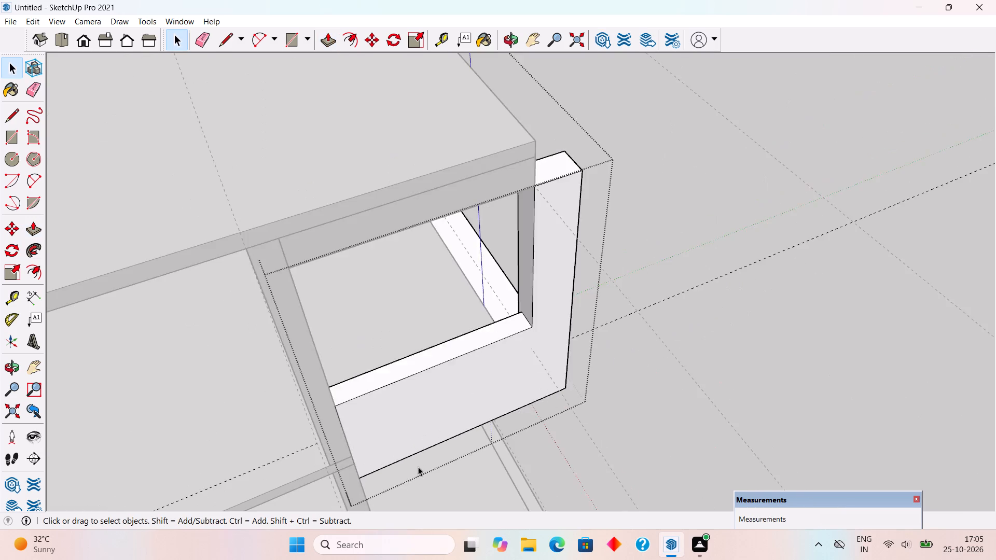
{"action": "scroll", "coordinate": [419, 466], "scroll_direction": "down", "scroll_amount": 5}
{"action": "left_click", "coordinate": [740, 416]}
Examine the balcony's side parapet and corner column together with the whole front facade.
{"action": "scroll", "coordinate": [683, 335], "scroll_direction": "down", "scroll_amount": 1}
{"action": "middle_click_drag", "start_coordinate": [649, 314], "coordinate": [143, 192]}
{"action": "middle_click_drag", "start_coordinate": [537, 194], "coordinate": [365, 196]}
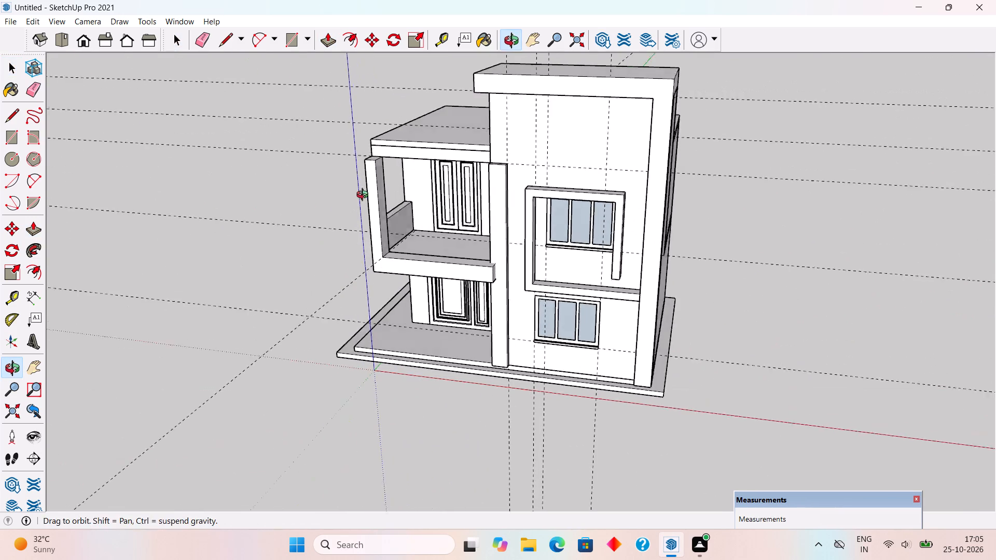
{"action": "middle_click_drag", "start_coordinate": [365, 196], "coordinate": [356, 192]}
{"action": "scroll", "coordinate": [382, 186], "scroll_direction": "up", "scroll_amount": 3}
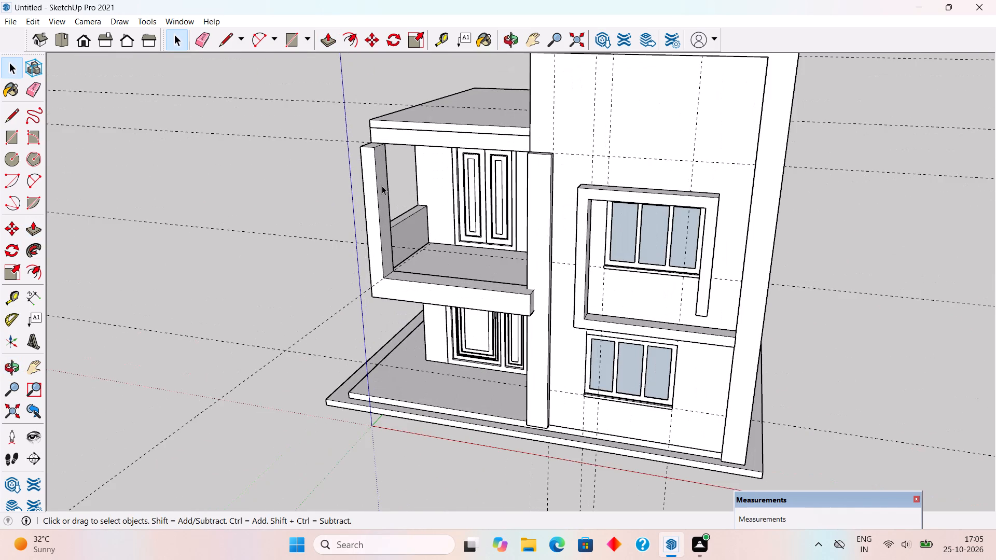
{"action": "scroll", "coordinate": [494, 124], "scroll_direction": "down", "scroll_amount": 1}
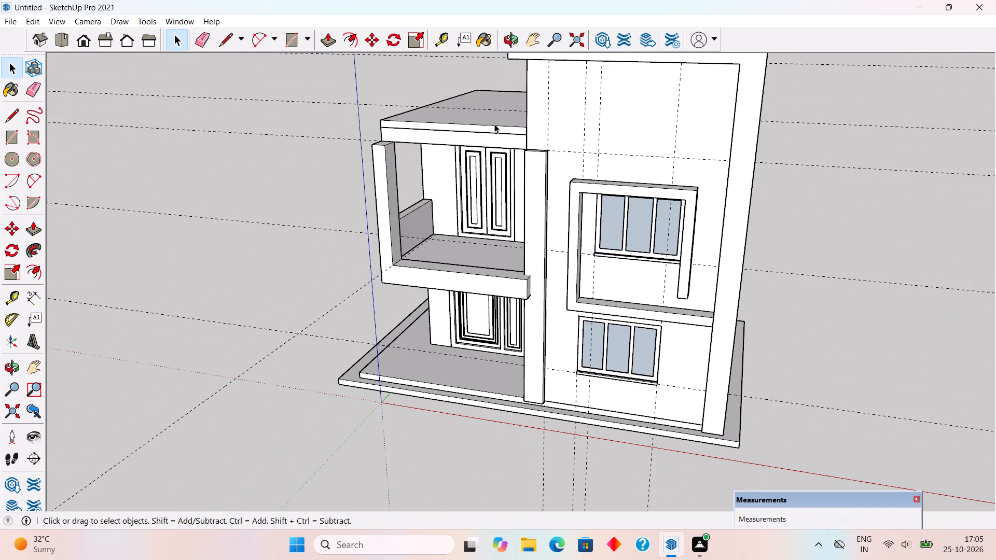
{"action": "middle_click_drag", "start_coordinate": [479, 304], "coordinate": [541, 310]}
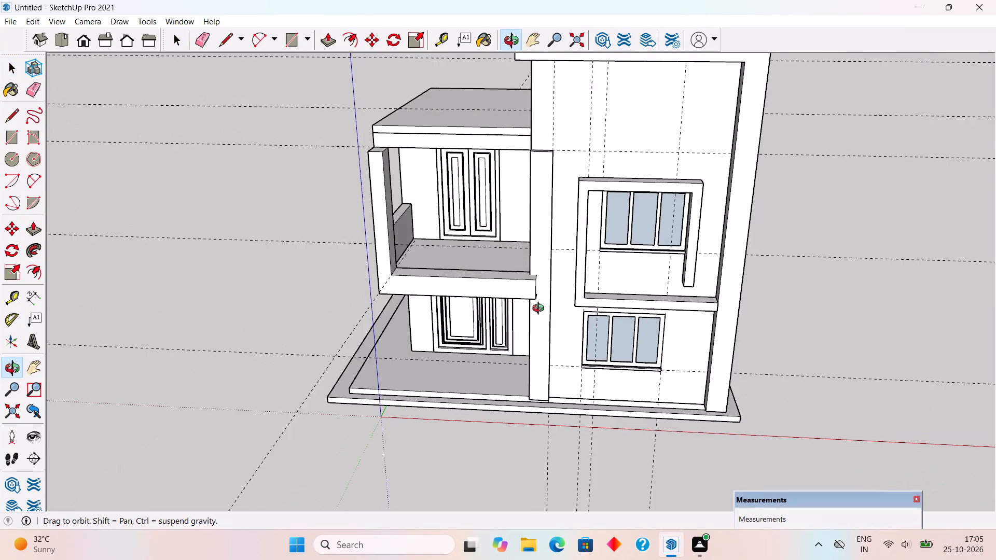
{"action": "middle_click_drag", "start_coordinate": [541, 310], "coordinate": [544, 314]}
Draw two connected 6" lines around the vertical strip's corner where it meets the front band's top face.
{"action": "scroll", "coordinate": [553, 311], "scroll_direction": "up", "scroll_amount": 6}
{"action": "middle_click_drag", "start_coordinate": [454, 302], "coordinate": [472, 354]}
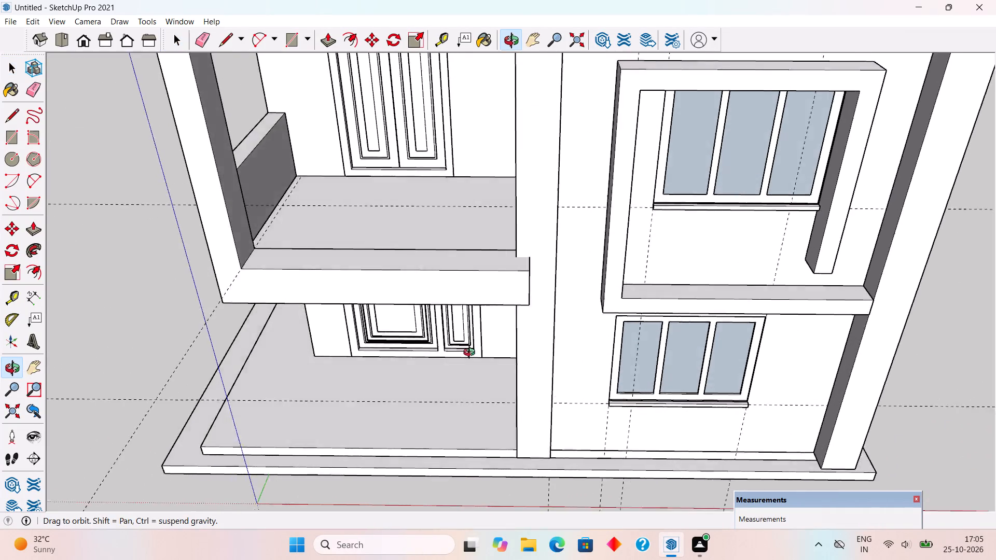
{"action": "middle_click_drag", "start_coordinate": [472, 354], "coordinate": [516, 439]}
{"action": "scroll", "coordinate": [234, 307], "scroll_direction": "up", "scroll_amount": 7}
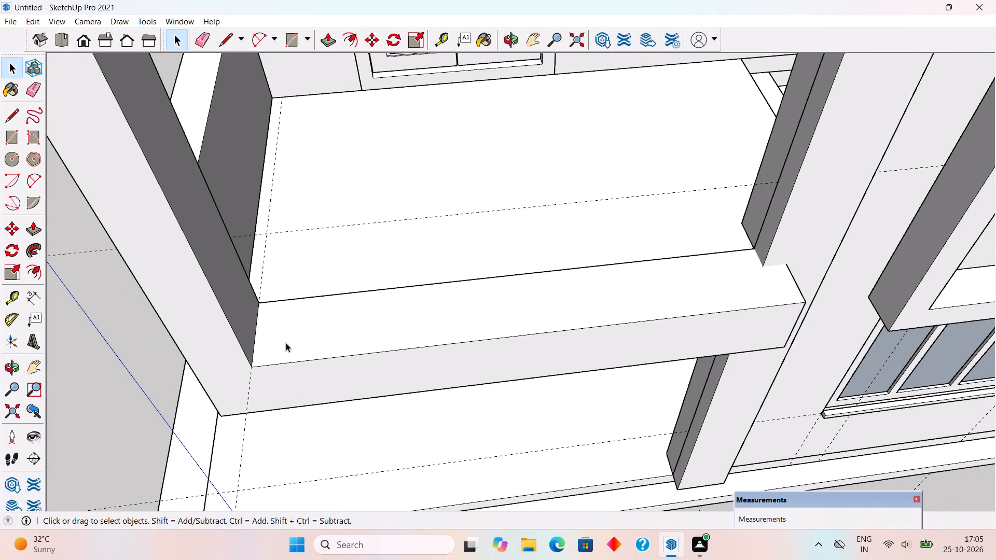
{"action": "middle_click_drag", "start_coordinate": [275, 307], "coordinate": [252, 295]}
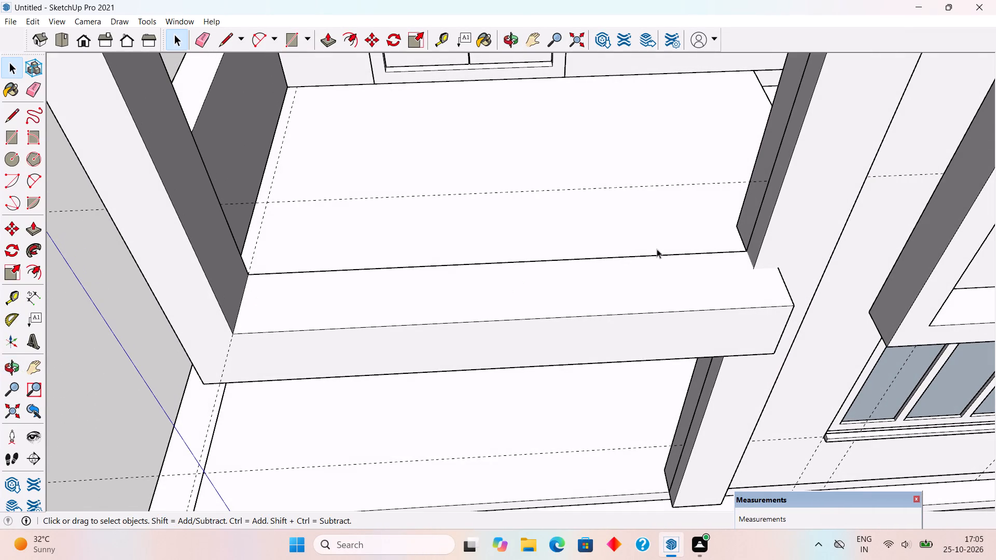
{"action": "key", "text": "r"}
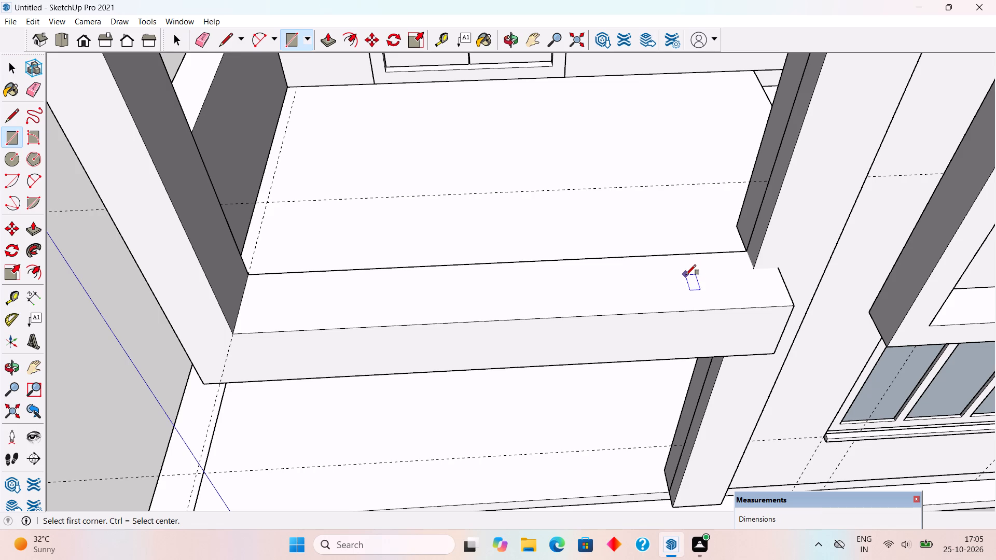
{"action": "key", "text": "t"}
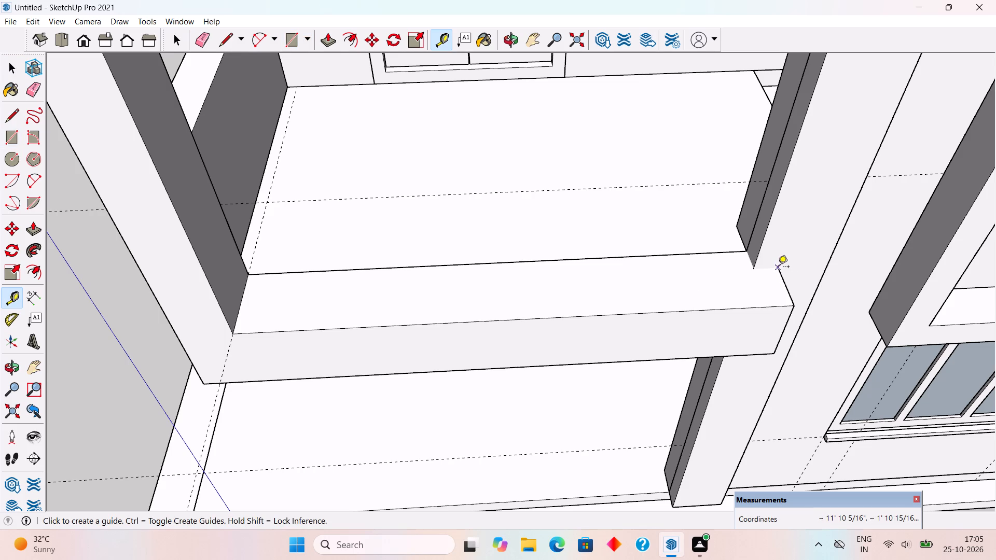
{"action": "key", "text": "l"}
{"action": "left_click", "coordinate": [779, 268]}
{"action": "left_click", "coordinate": [751, 268]}
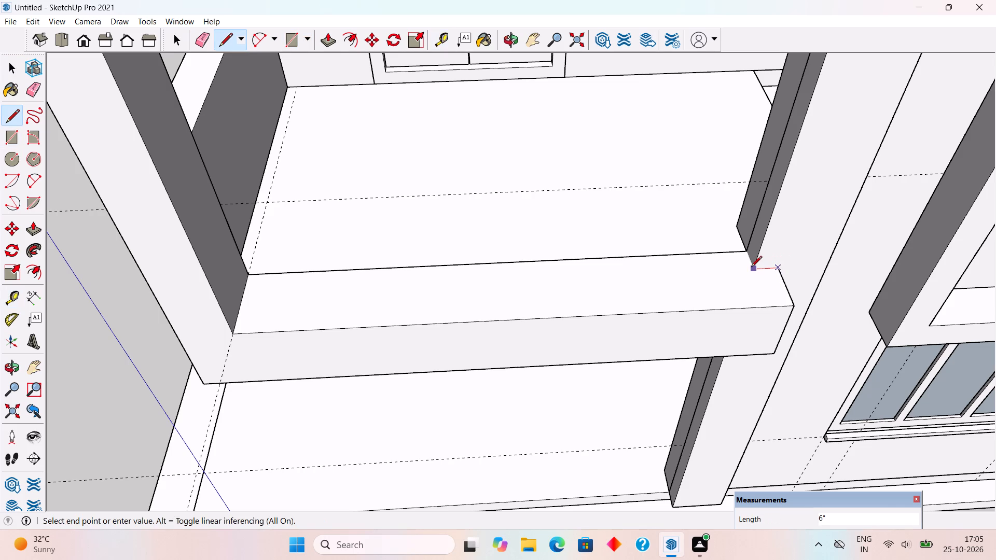
{"action": "scroll", "coordinate": [745, 261], "scroll_direction": "up", "scroll_amount": 7}
{"action": "left_click", "coordinate": [751, 241]}
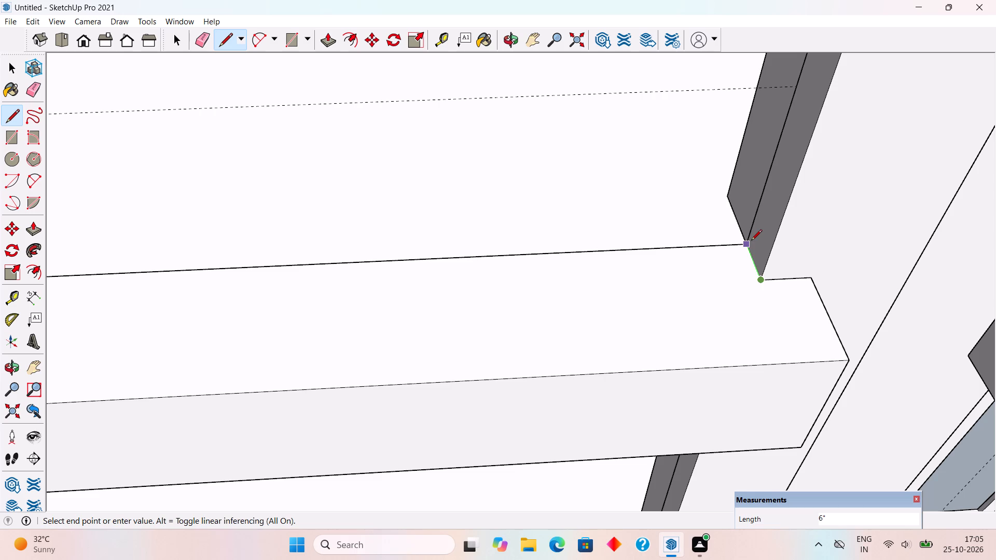
{"action": "key", "text": "space"}
Place a guide lengthwise across the front band's top face, about 8" in from its front edge.
{"action": "scroll", "coordinate": [734, 174], "scroll_direction": "down", "scroll_amount": 8}
{"action": "middle_click_drag", "start_coordinate": [738, 268], "coordinate": [741, 288]}
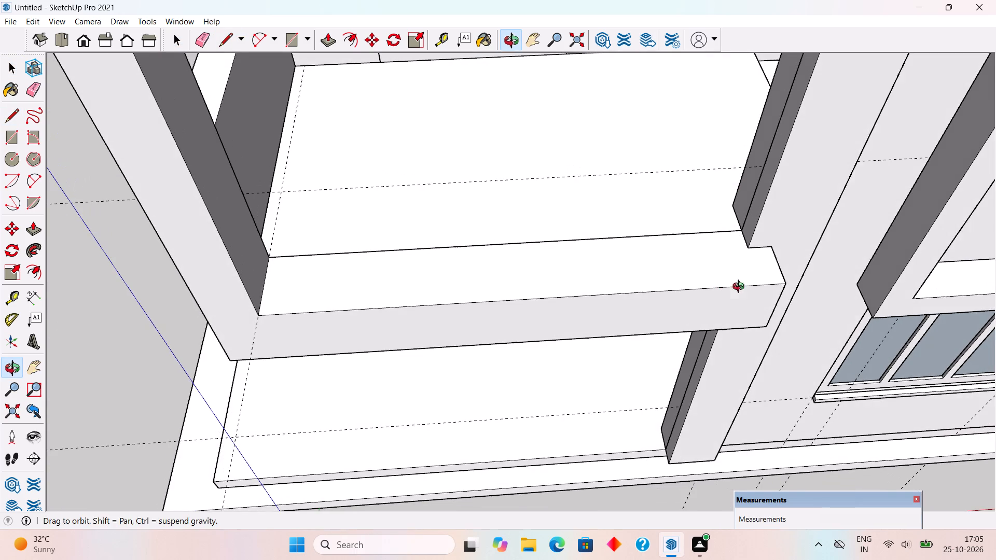
{"action": "middle_click_drag", "start_coordinate": [741, 288], "coordinate": [741, 288]}
{"action": "scroll", "coordinate": [741, 289], "scroll_direction": "up", "scroll_amount": 3}
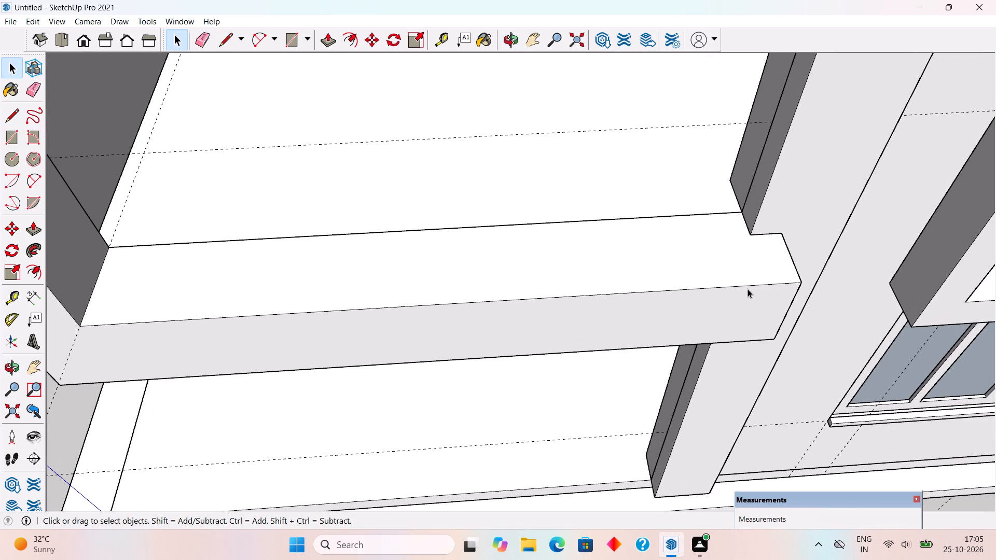
{"action": "scroll", "coordinate": [746, 287], "scroll_direction": "down", "scroll_amount": 2}
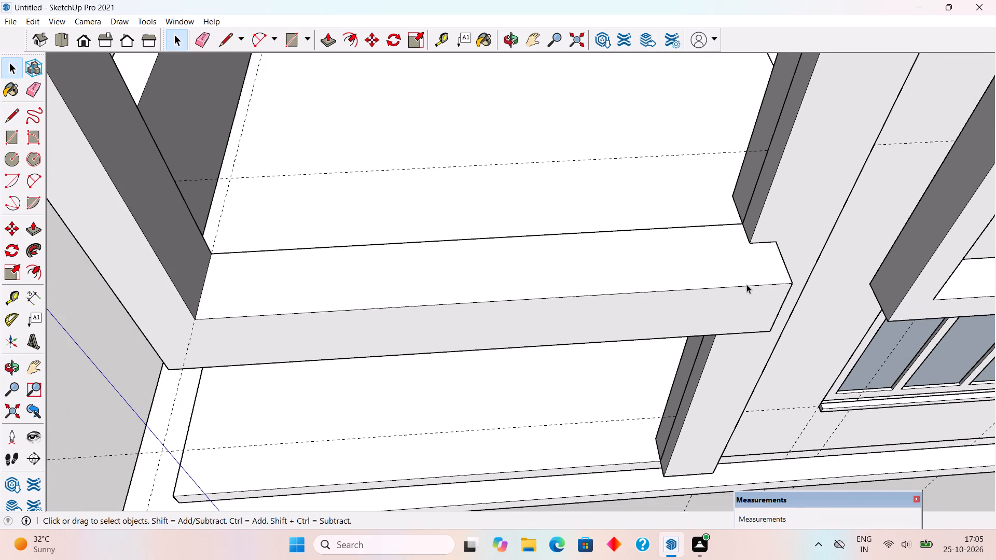
{"action": "middle_click_drag", "start_coordinate": [744, 307], "coordinate": [747, 345]}
{"action": "key", "text": "t"}
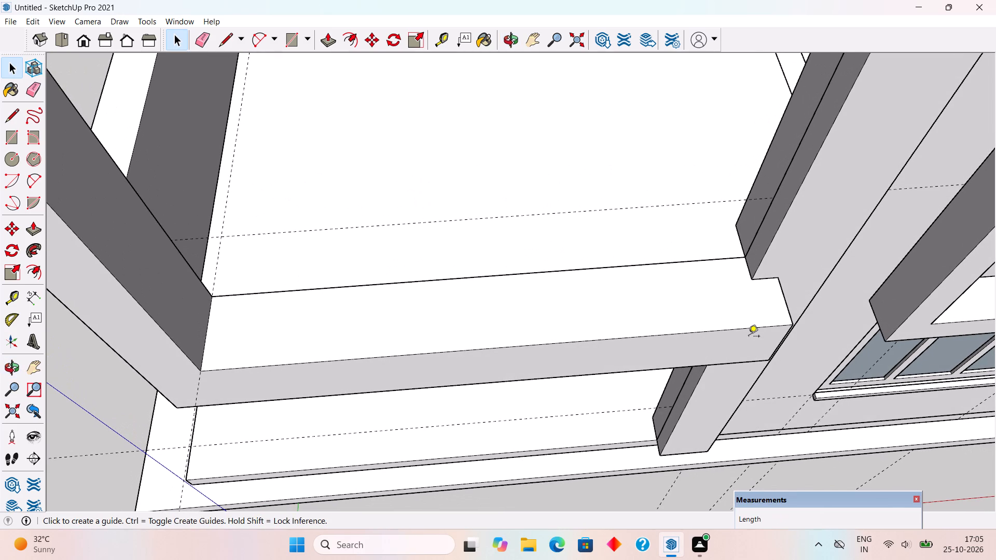
{"action": "left_click", "coordinate": [756, 328]}
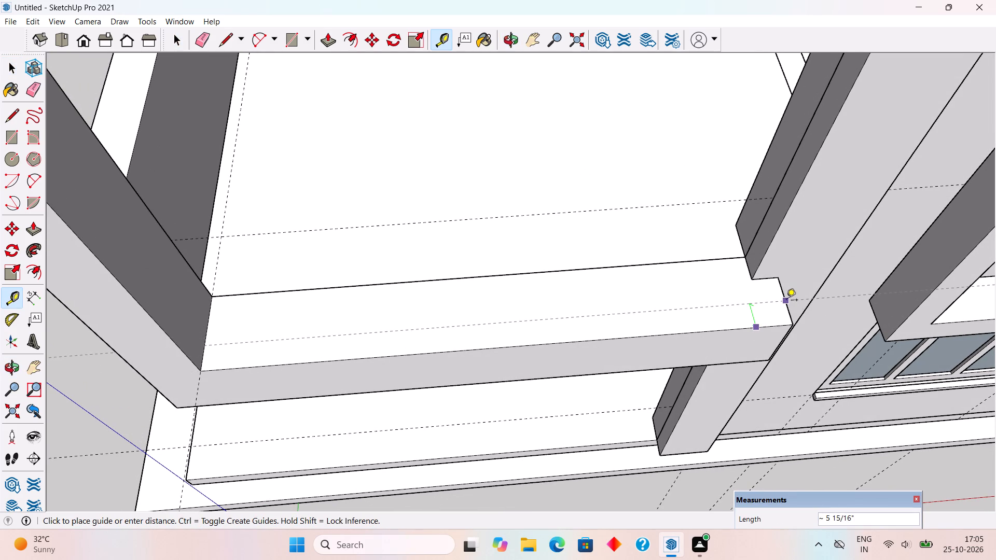
{"action": "scroll", "coordinate": [786, 311], "scroll_direction": "up", "scroll_amount": 4}
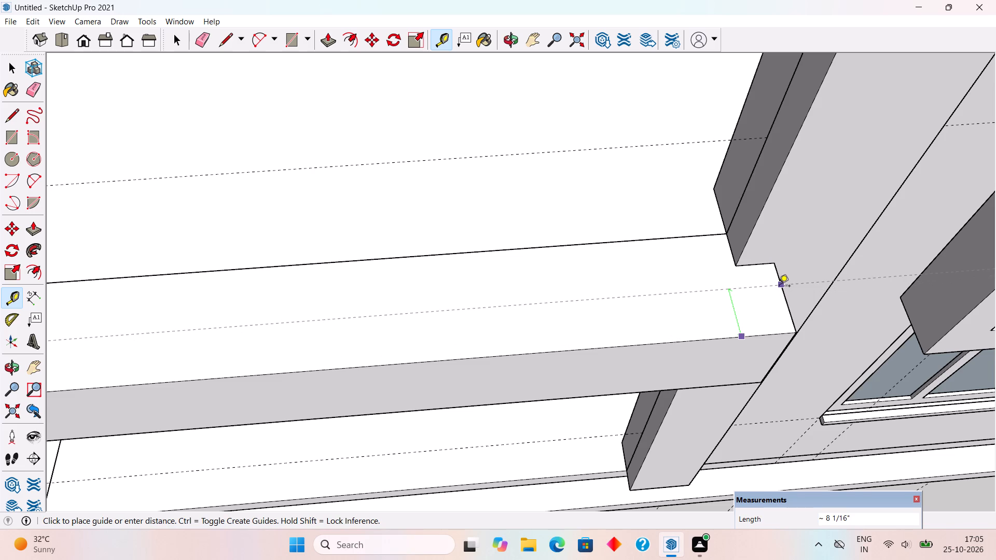
{"action": "scroll", "coordinate": [779, 287], "scroll_direction": "down", "scroll_amount": 3}
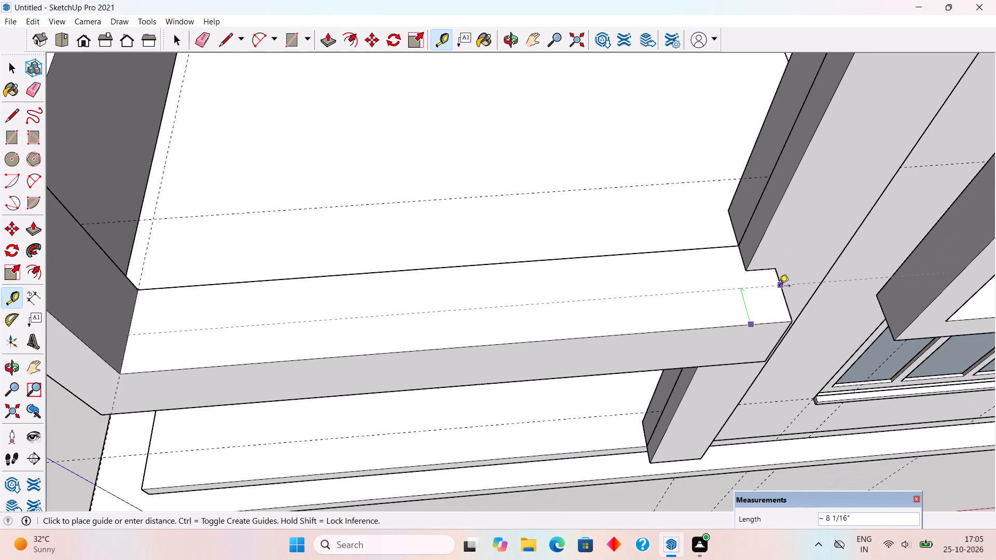
{"action": "left_click", "coordinate": [779, 287]}
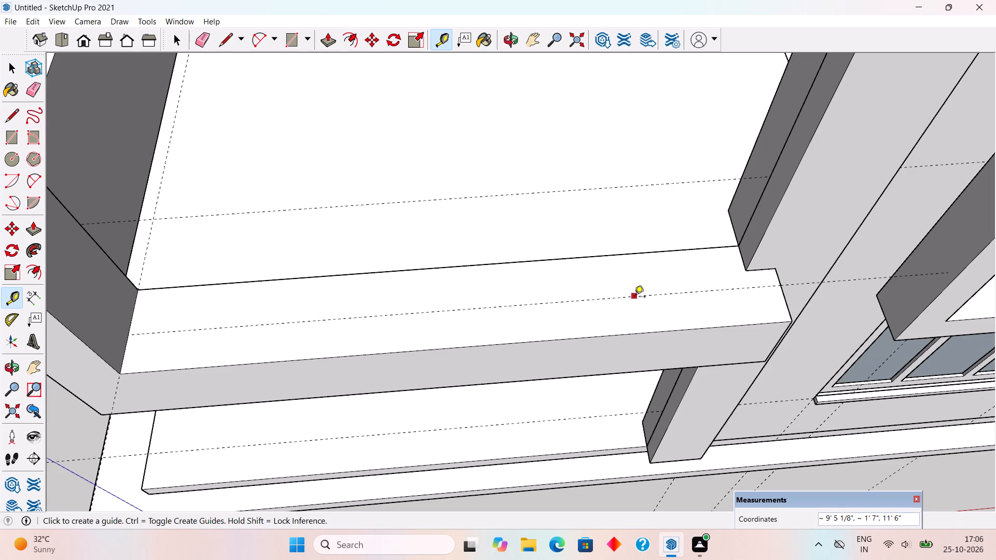
Place a guide 3' above the front band's top face on the corner column's inner face.
{"action": "scroll", "coordinate": [634, 298], "scroll_direction": "down", "scroll_amount": 1}
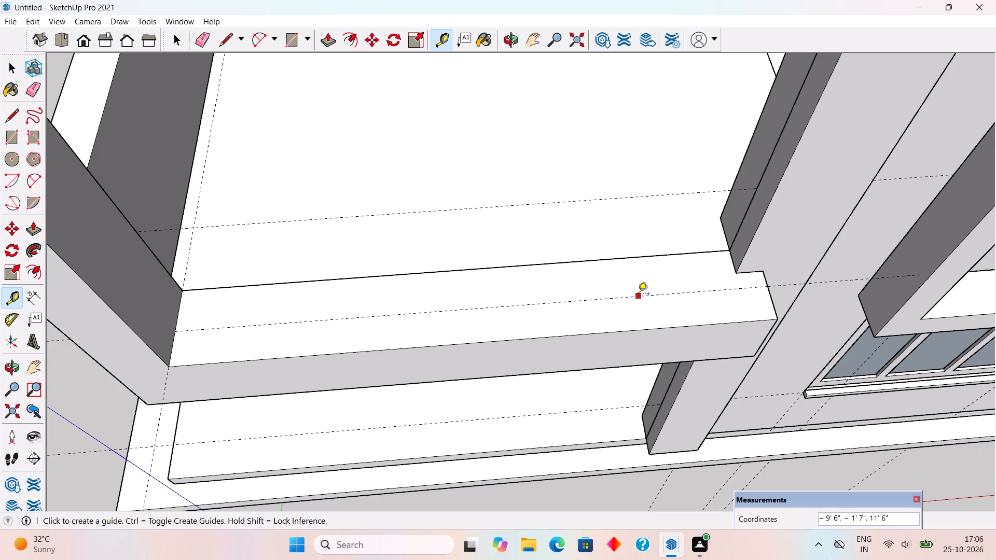
{"action": "middle_click_drag", "start_coordinate": [638, 295], "coordinate": [658, 299]}
{"action": "scroll", "coordinate": [667, 301], "scroll_direction": "down", "scroll_amount": 2}
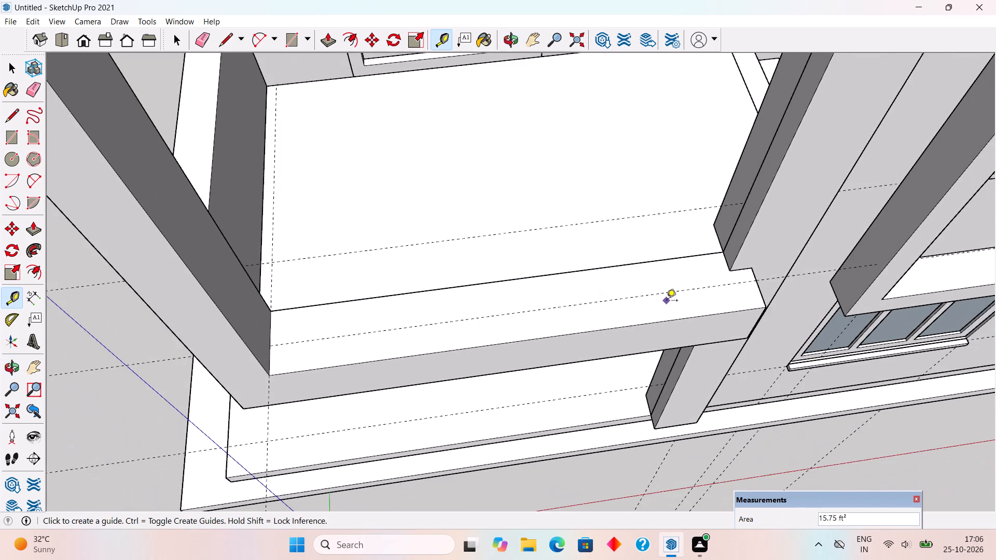
{"action": "scroll", "coordinate": [667, 301], "scroll_direction": "down", "scroll_amount": 2}
{"action": "scroll", "coordinate": [659, 312], "scroll_direction": "up", "scroll_amount": 2}
{"action": "middle_click_drag", "start_coordinate": [631, 316], "coordinate": [546, 316]}
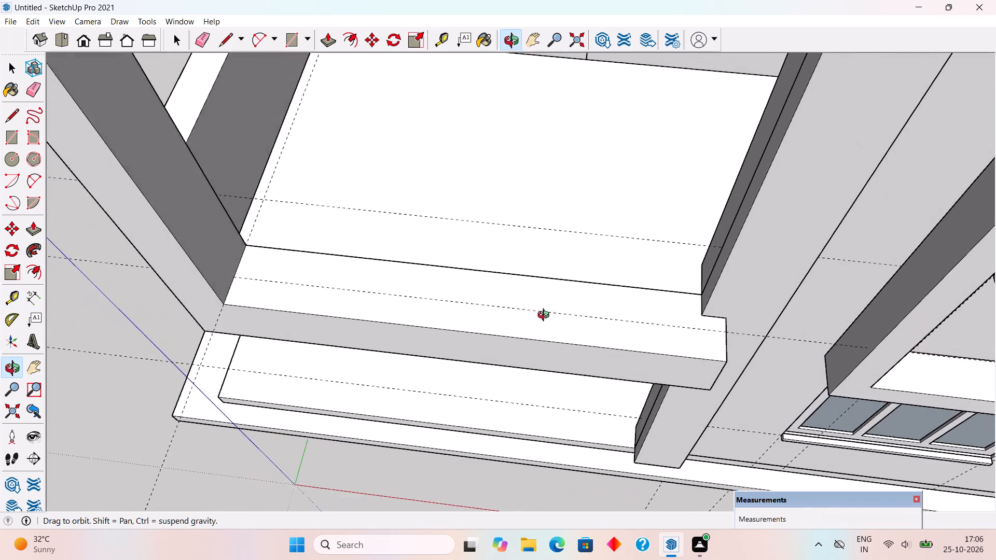
{"action": "middle_click_drag", "start_coordinate": [546, 316], "coordinate": [587, 343]}
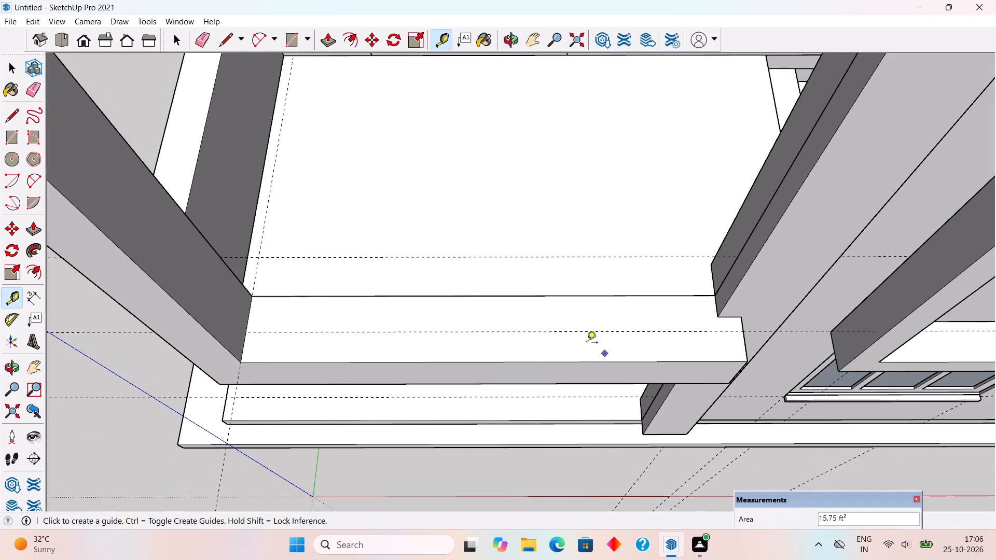
{"action": "left_click", "coordinate": [246, 341]}
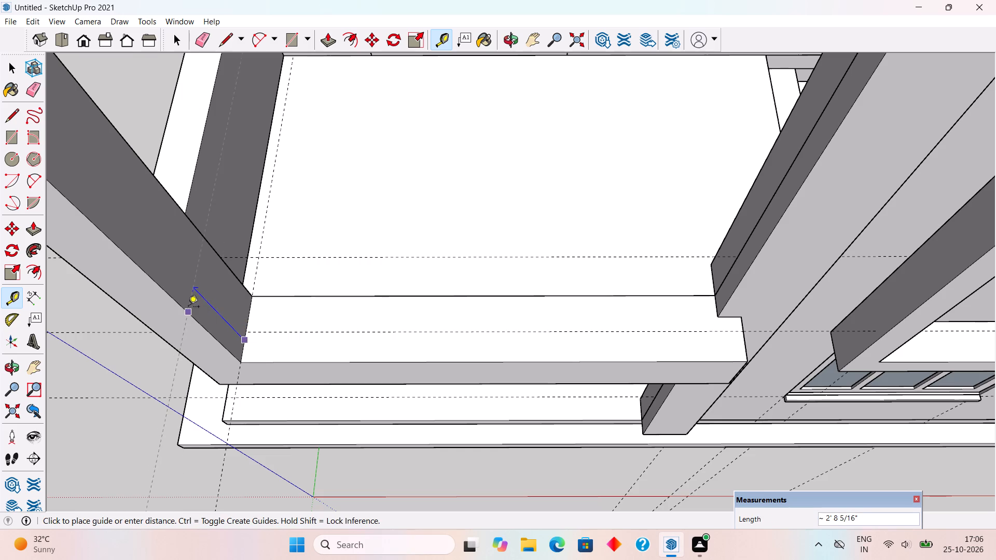
{"action": "type", "text": "3'"}
{"action": "key", "text": "Return"}
{"action": "key", "text": "space"}
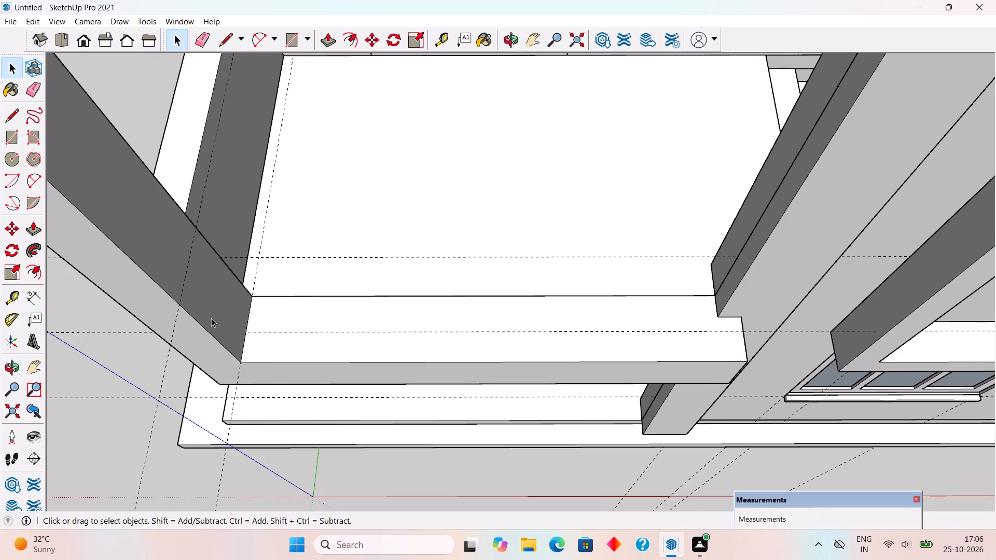
Place a vertical guide on the corner column's inner face, about 8" in, through the end of the band's lengthwise guide.
{"action": "scroll", "coordinate": [211, 318], "scroll_direction": "up", "scroll_amount": 1}
{"action": "key", "text": "t"}
{"action": "left_click", "coordinate": [213, 339]}
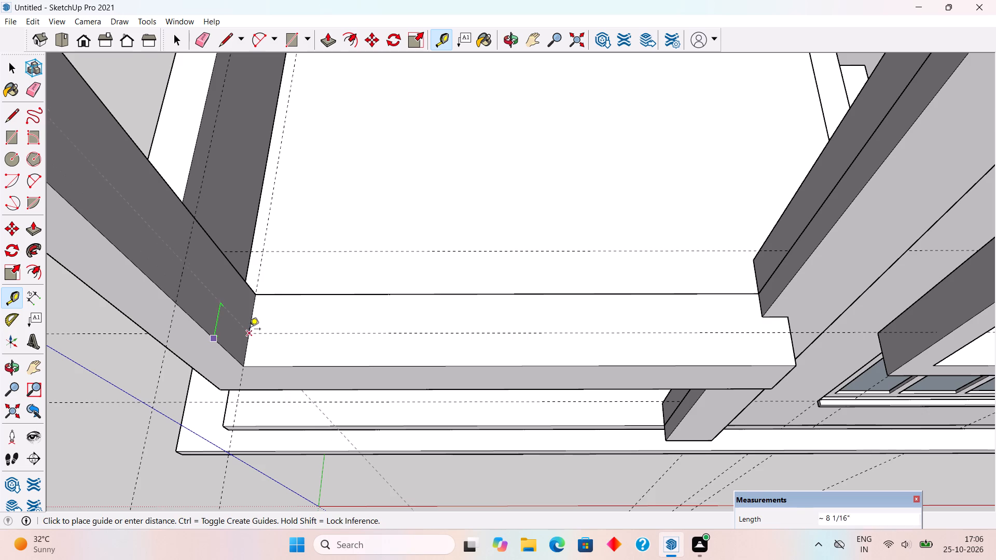
{"action": "left_click", "coordinate": [249, 332]}
{"action": "key", "text": "space"}
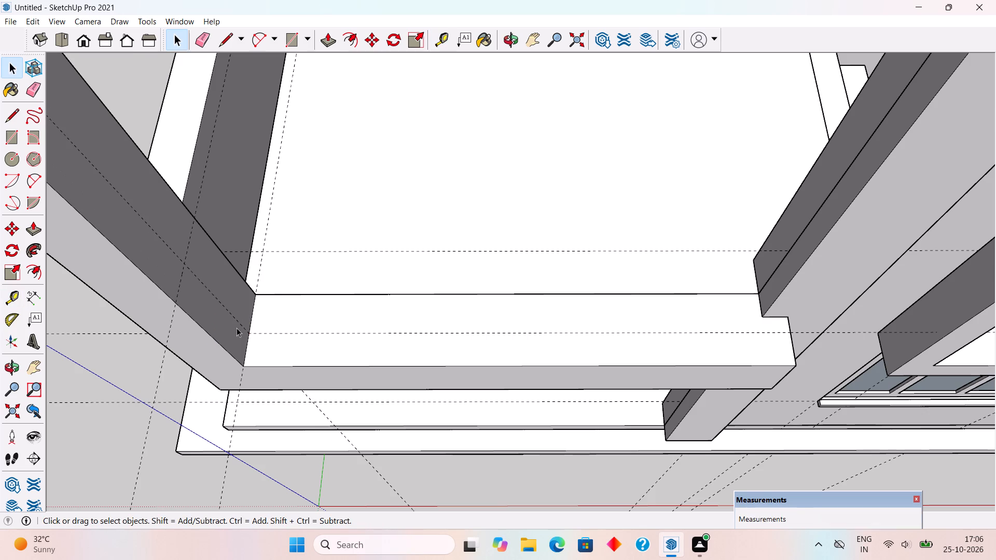
{"action": "scroll", "coordinate": [173, 253], "scroll_direction": "up", "scroll_amount": 13}
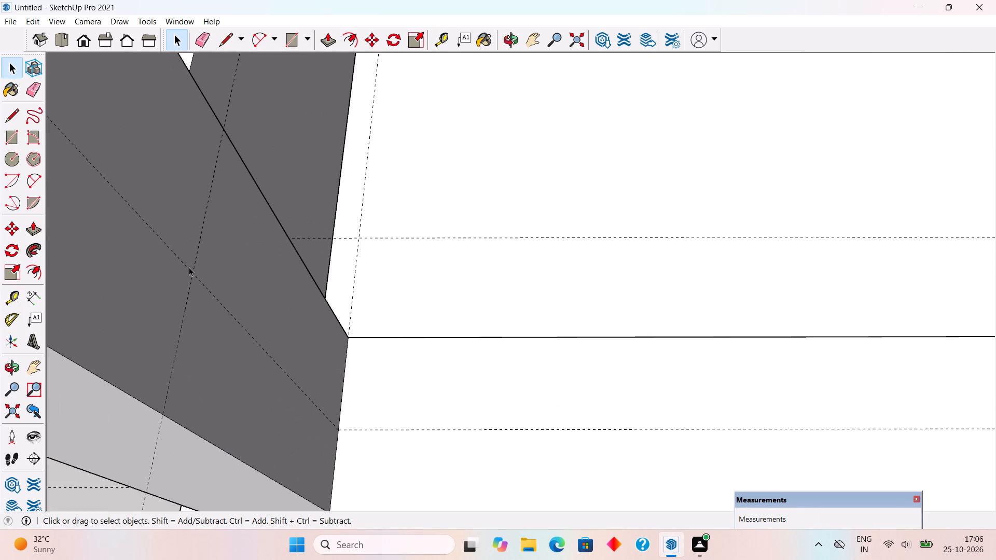
Place a horizontal guide 3' above the front band's top face on the vertical strip at the band's other end.
{"action": "scroll", "coordinate": [189, 267], "scroll_direction": "down", "scroll_amount": 18}
{"action": "middle_click_drag", "start_coordinate": [459, 285], "coordinate": [472, 255]}
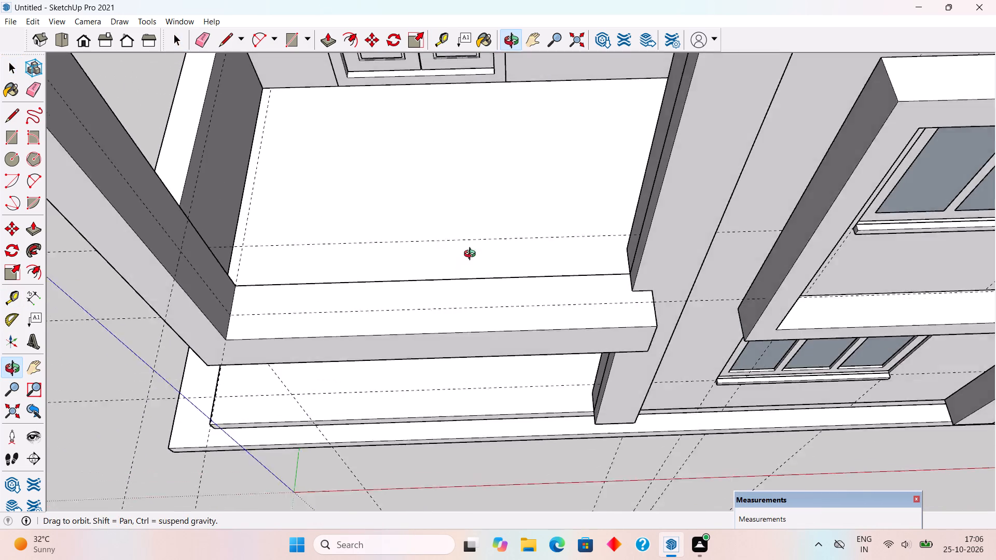
{"action": "middle_click_drag", "start_coordinate": [472, 255], "coordinate": [480, 207]}
{"action": "scroll", "coordinate": [646, 262], "scroll_direction": "up", "scroll_amount": 4}
{"action": "key", "text": "t"}
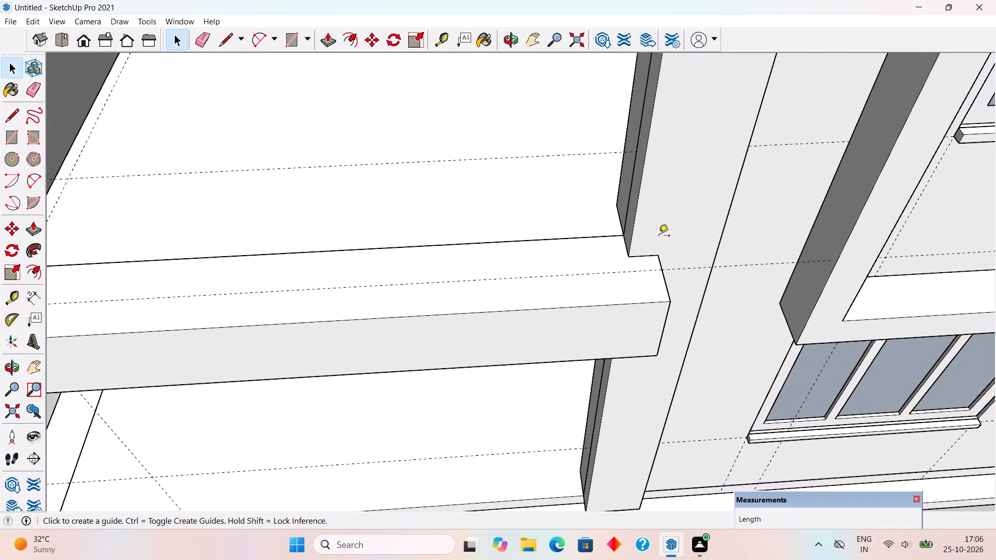
{"action": "left_click", "coordinate": [645, 256]}
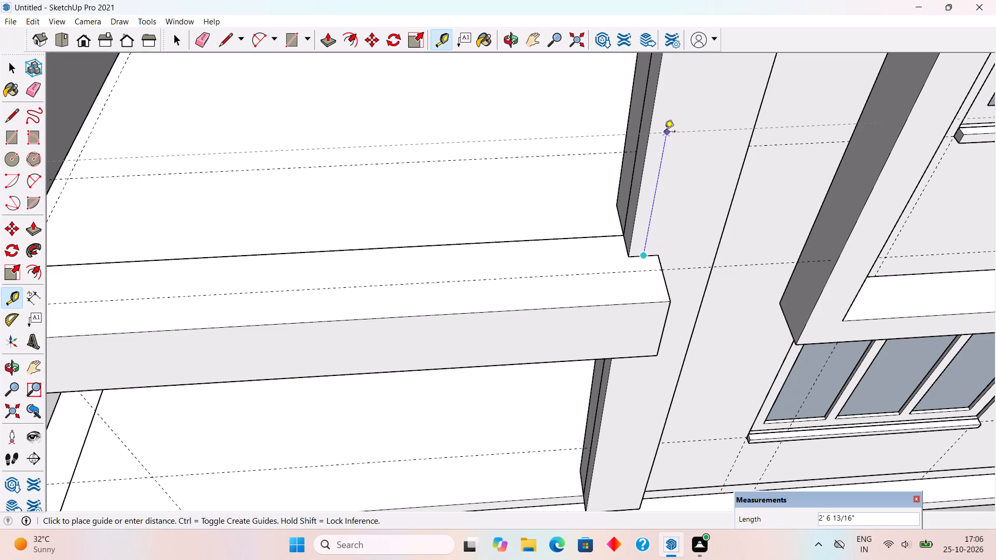
{"action": "key", "text": "3"}
{"action": "key", "text": "apostrophe"}
{"action": "key", "text": "Return"}
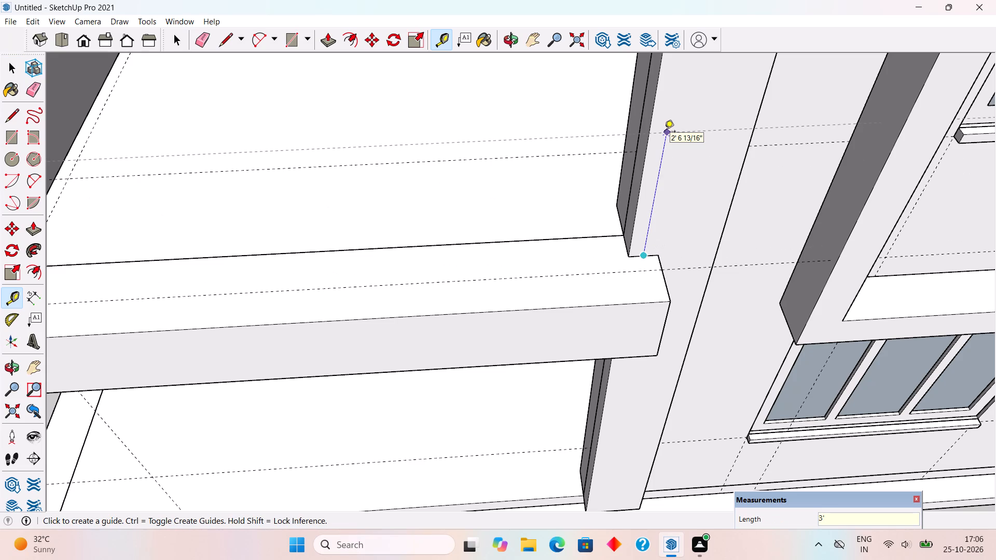
Place a vertical guide on the vertical strip, about 1' in from its outer edge, through the band's lengthwise guide.
{"action": "scroll", "coordinate": [665, 132], "scroll_direction": "down", "scroll_amount": 4}
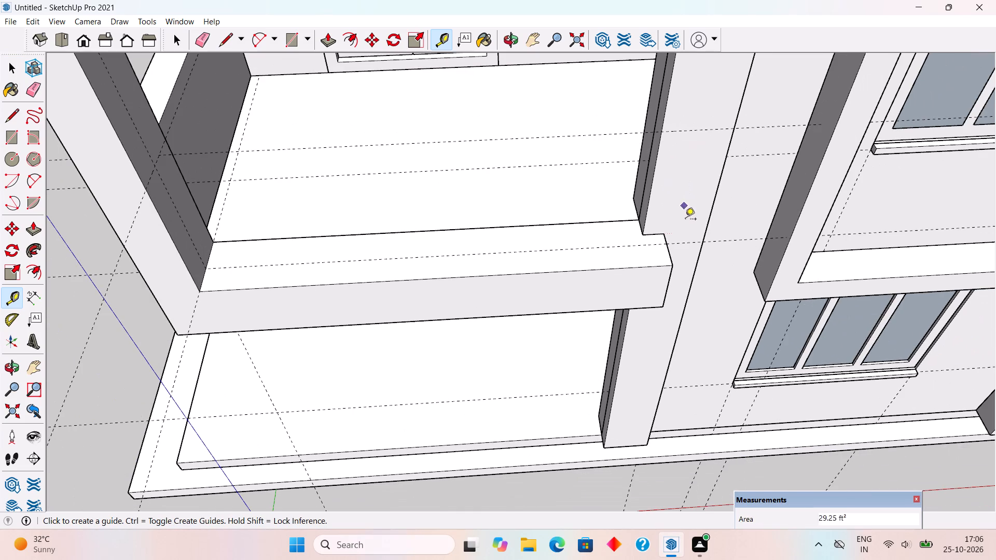
{"action": "middle_click_drag", "start_coordinate": [570, 280], "coordinate": [407, 263]}
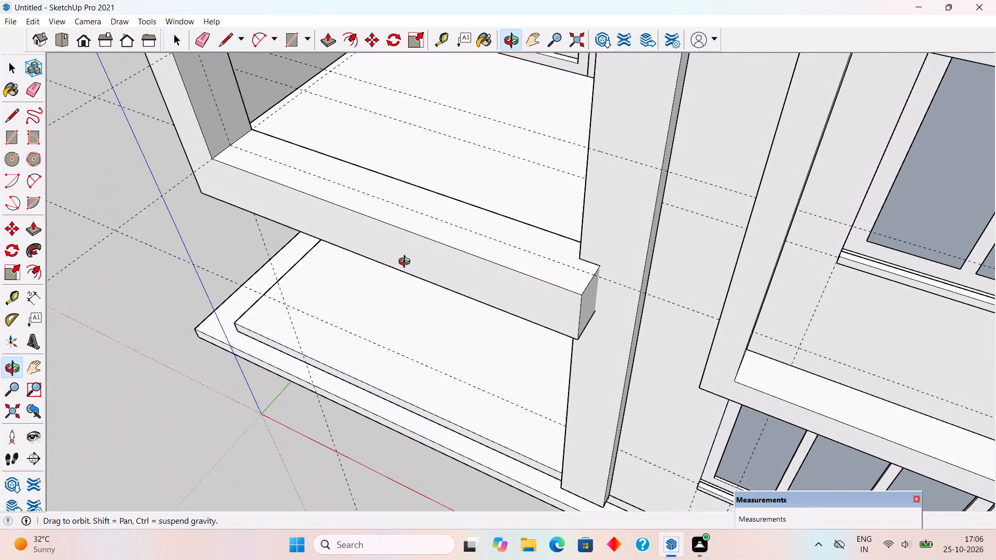
{"action": "middle_click_drag", "start_coordinate": [407, 263], "coordinate": [406, 263]}
{"action": "scroll", "coordinate": [588, 282], "scroll_direction": "up", "scroll_amount": 3}
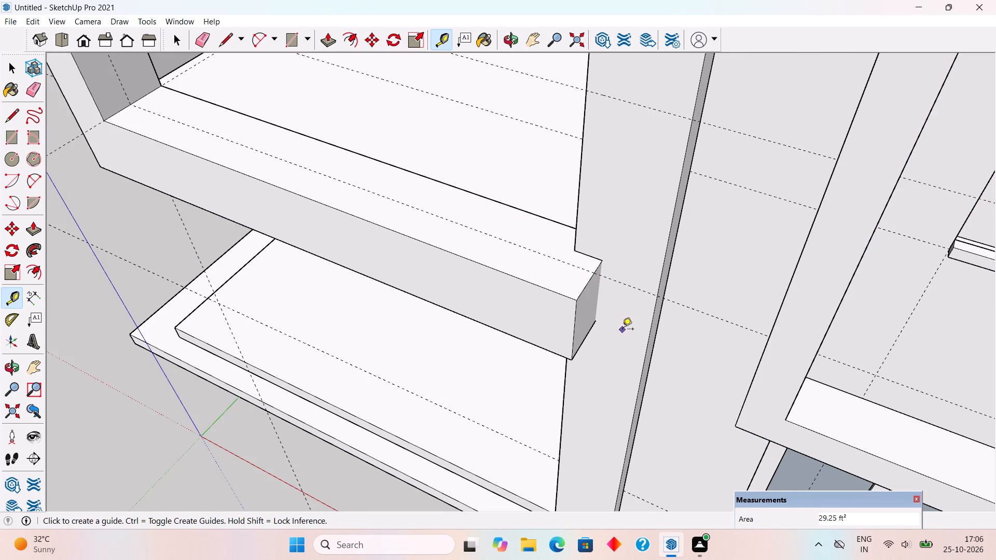
{"action": "left_click", "coordinate": [651, 337]}
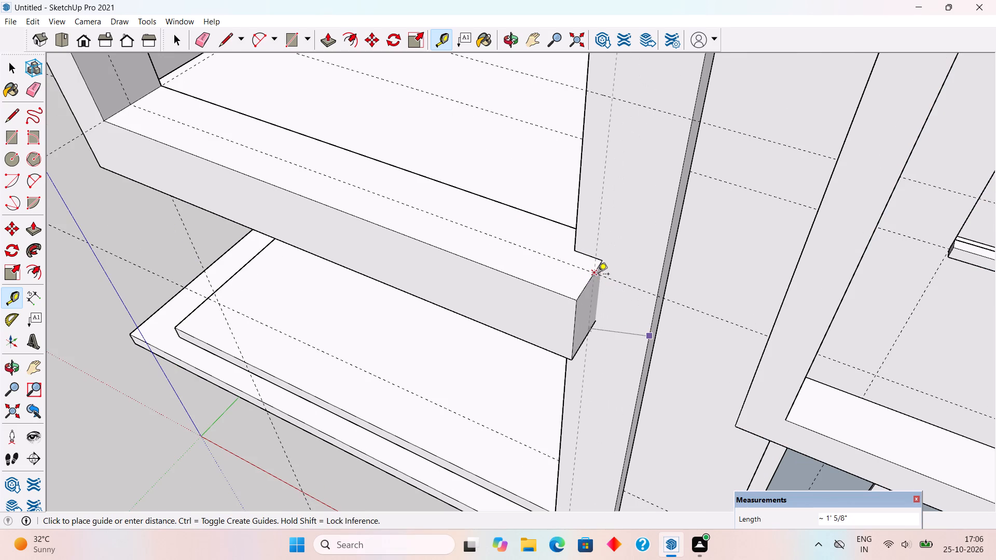
{"action": "left_click", "coordinate": [598, 275]}
{"action": "key", "text": "space"}
Draw a circle of about 1 1/16" radius where the guides cross on the corner column's inner face.
{"action": "scroll", "coordinate": [598, 274], "scroll_direction": "down", "scroll_amount": 9}
{"action": "middle_click_drag", "start_coordinate": [613, 295], "coordinate": [640, 305]}
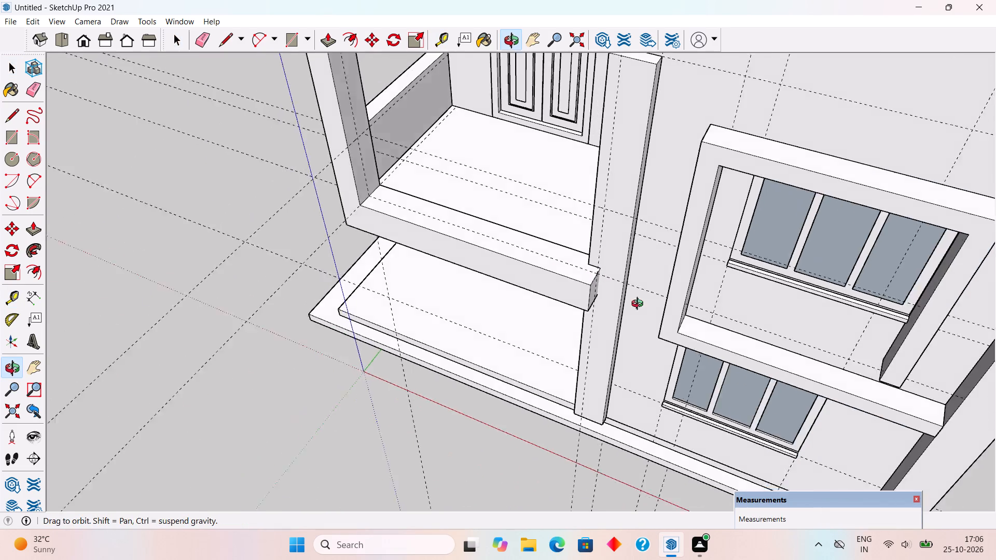
{"action": "middle_click_drag", "start_coordinate": [640, 305], "coordinate": [770, 291]}
{"action": "scroll", "coordinate": [382, 223], "scroll_direction": "up", "scroll_amount": 4}
{"action": "scroll", "coordinate": [298, 214], "scroll_direction": "up", "scroll_amount": 4}
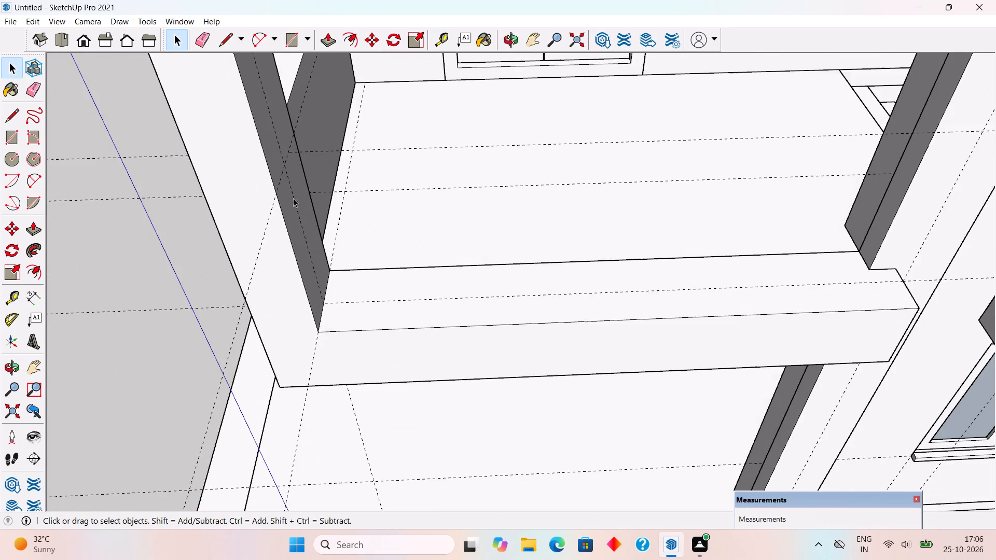
{"action": "middle_click_drag", "start_coordinate": [264, 162], "coordinate": [167, 150]}
{"action": "scroll", "coordinate": [260, 117], "scroll_direction": "up", "scroll_amount": 10}
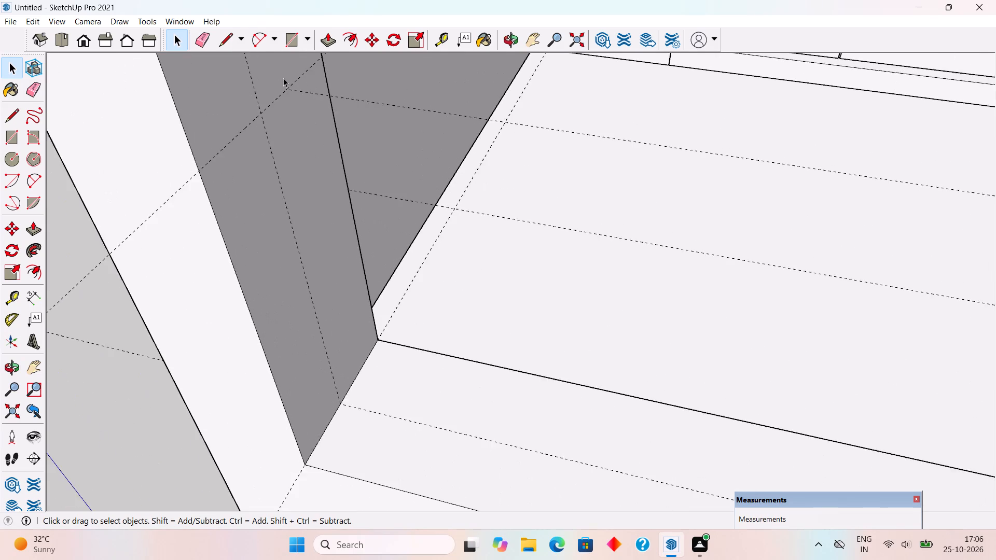
{"action": "scroll", "coordinate": [283, 78], "scroll_direction": "up", "scroll_amount": 9}
{"action": "key", "text": "c"}
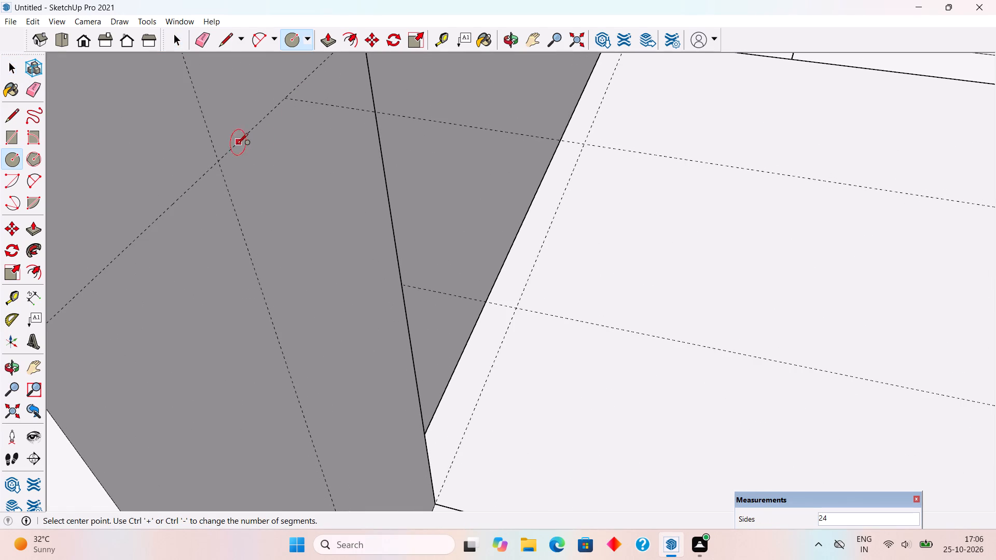
{"action": "left_click", "coordinate": [219, 162]}
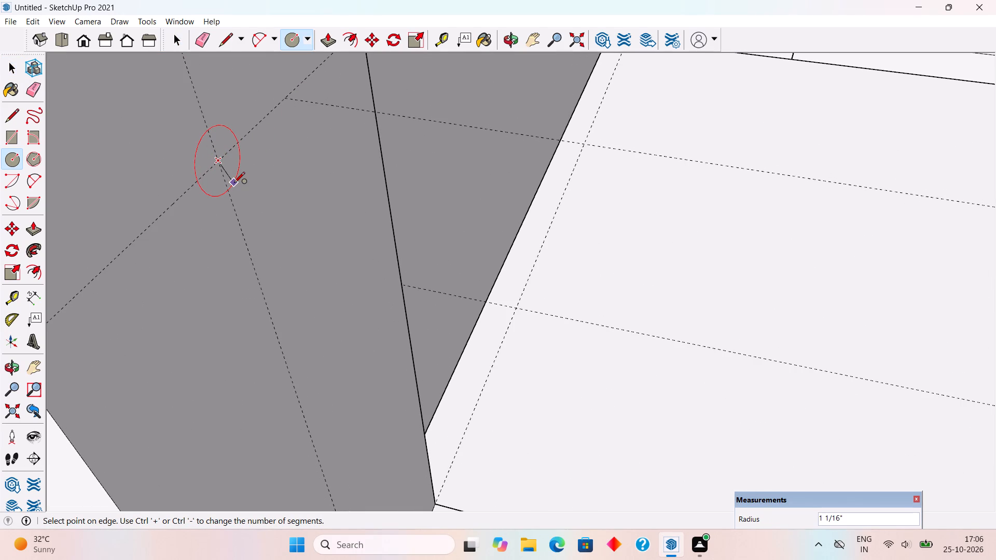
{"action": "left_click", "coordinate": [234, 184]}
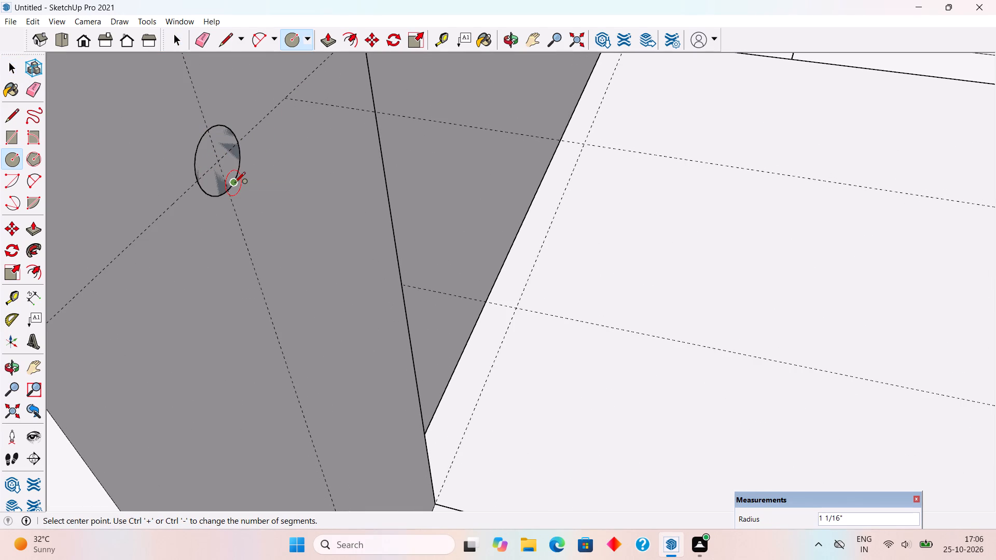
Draw a railing path from the circle's centre, 10' 6" to the vertical strip's guide plus a return of about 3 11/16" along the green axis.
{"action": "key", "text": "l"}
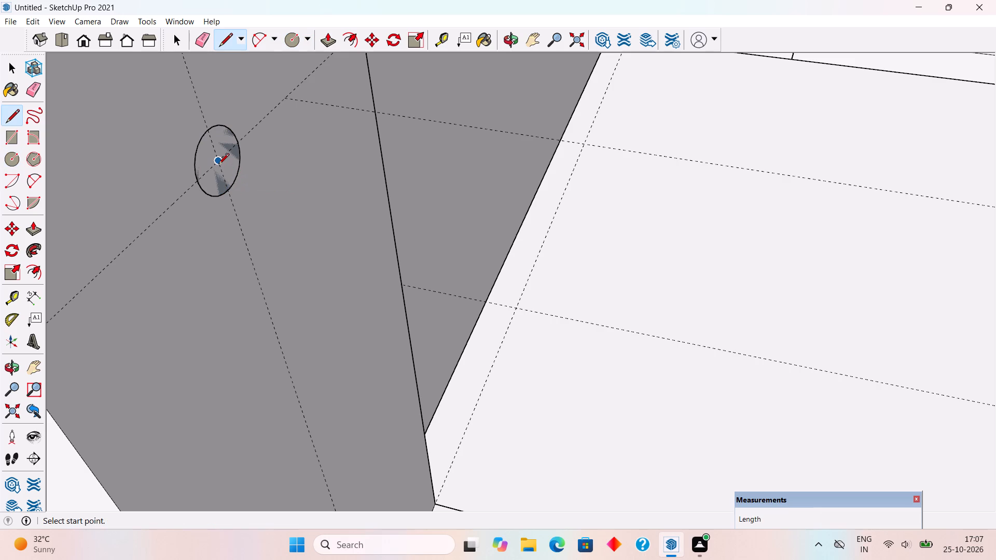
{"action": "left_click", "coordinate": [219, 164]}
{"action": "scroll", "coordinate": [402, 179], "scroll_direction": "down", "scroll_amount": 17}
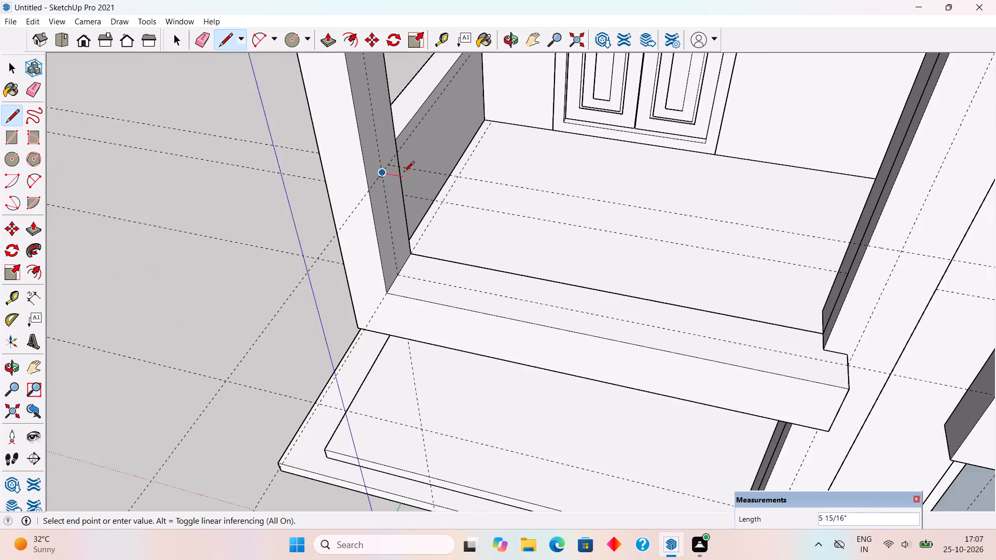
{"action": "scroll", "coordinate": [404, 173], "scroll_direction": "down", "scroll_amount": 3}
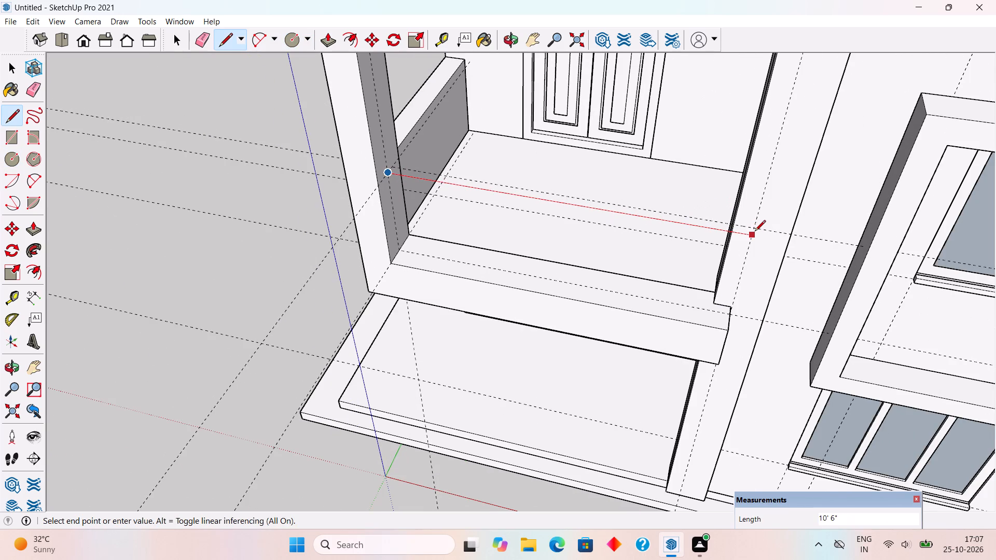
{"action": "left_click", "coordinate": [755, 232]}
{"action": "scroll", "coordinate": [755, 229], "scroll_direction": "up", "scroll_amount": 13}
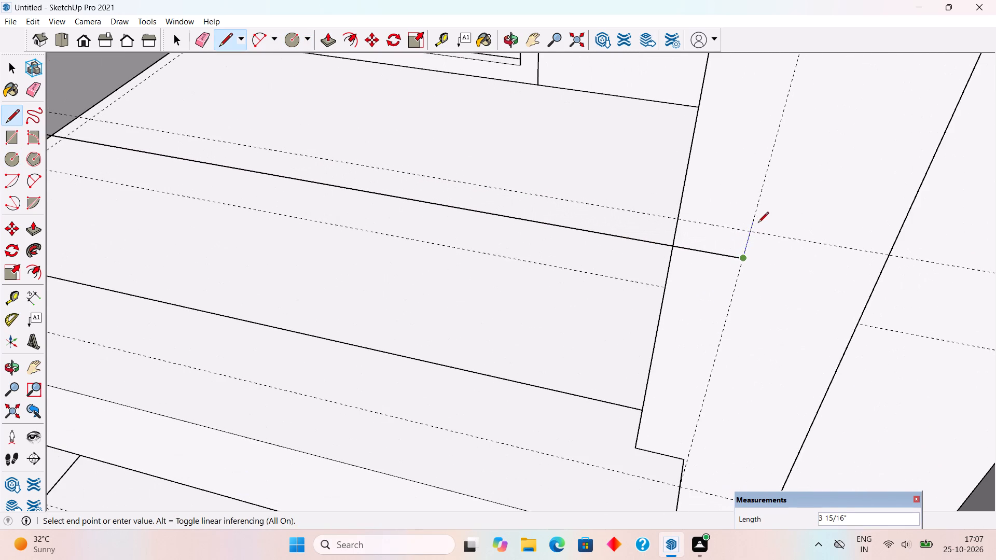
{"action": "scroll", "coordinate": [754, 233], "scroll_direction": "up", "scroll_amount": 6}
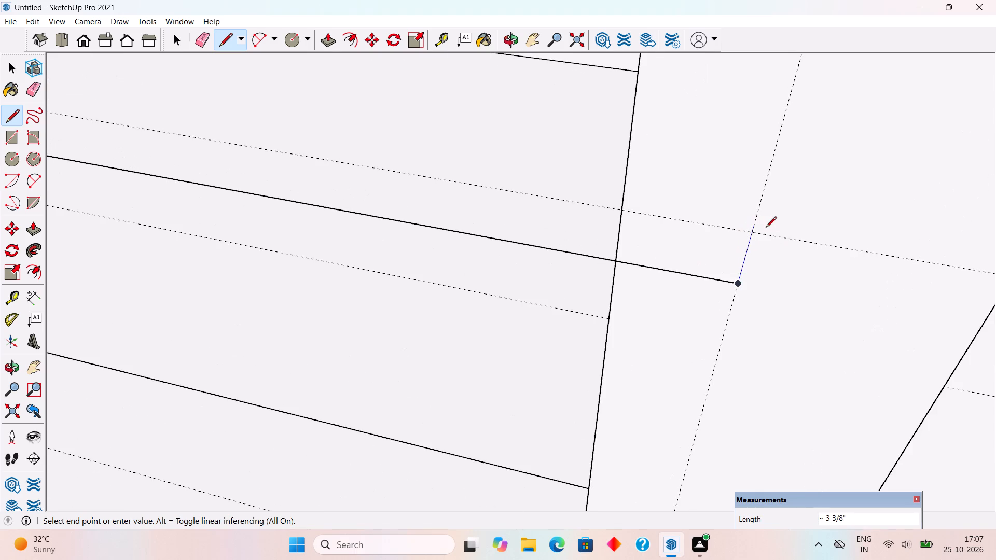
{"action": "scroll", "coordinate": [759, 228], "scroll_direction": "up", "scroll_amount": 4}
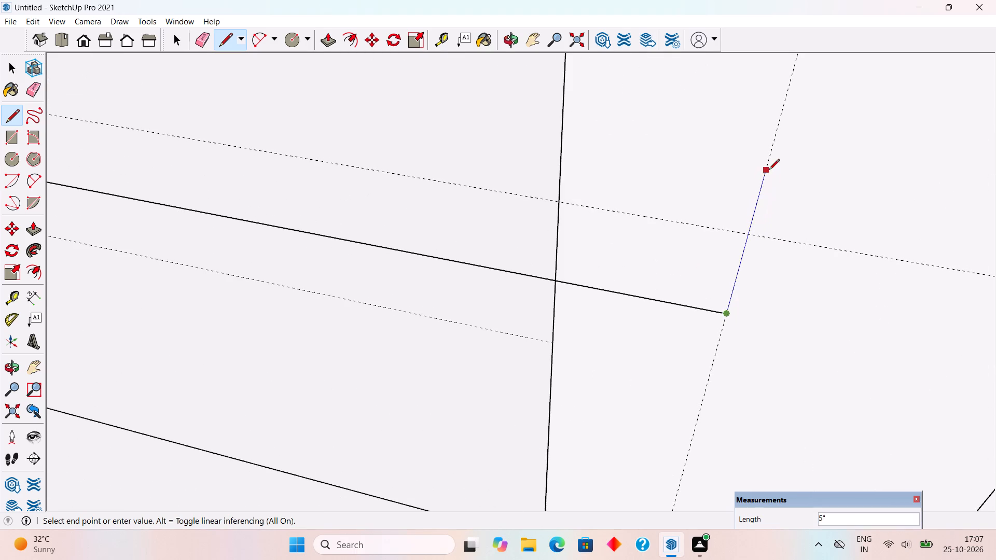
{"action": "middle_click_drag", "start_coordinate": [769, 173], "coordinate": [995, 232]}
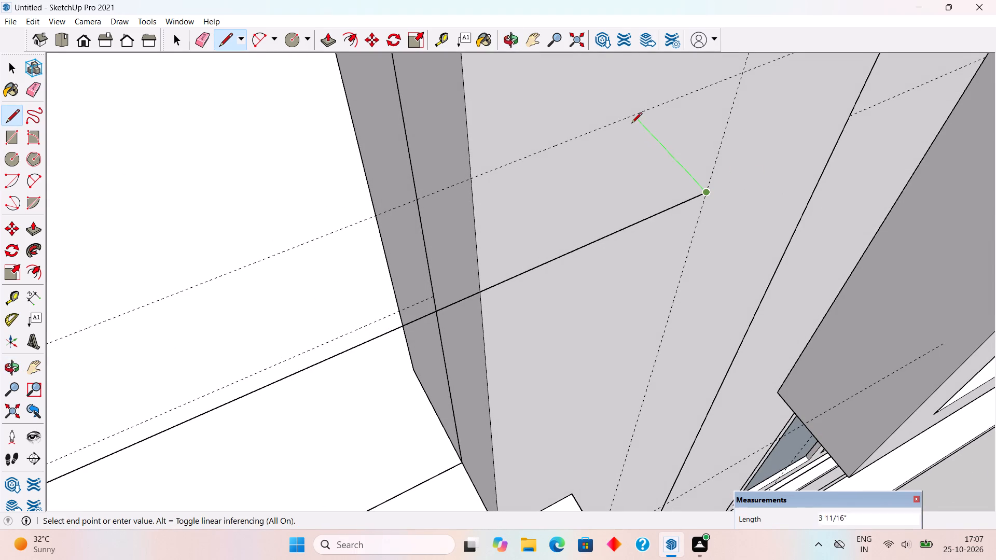
{"action": "left_click", "coordinate": [629, 121]}
{"action": "key", "text": "space"}
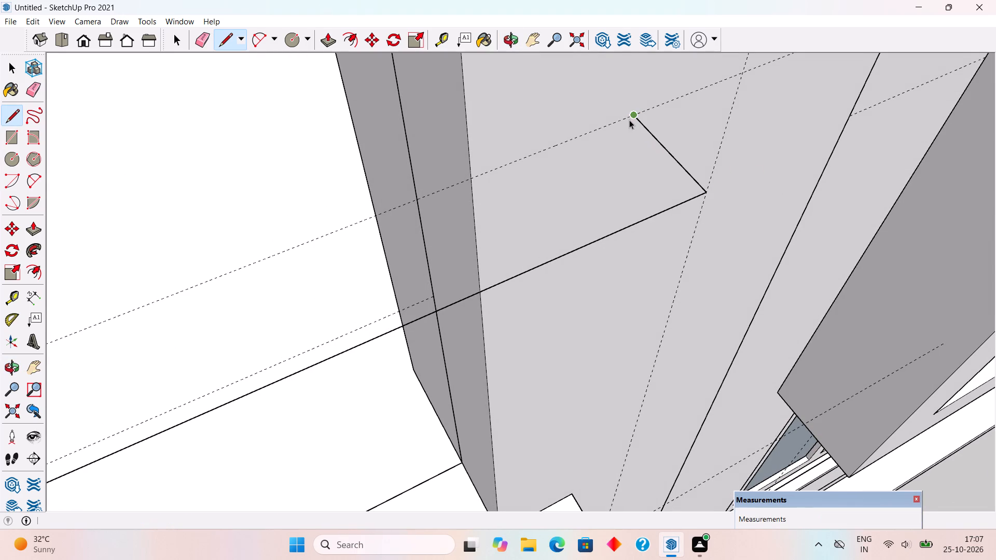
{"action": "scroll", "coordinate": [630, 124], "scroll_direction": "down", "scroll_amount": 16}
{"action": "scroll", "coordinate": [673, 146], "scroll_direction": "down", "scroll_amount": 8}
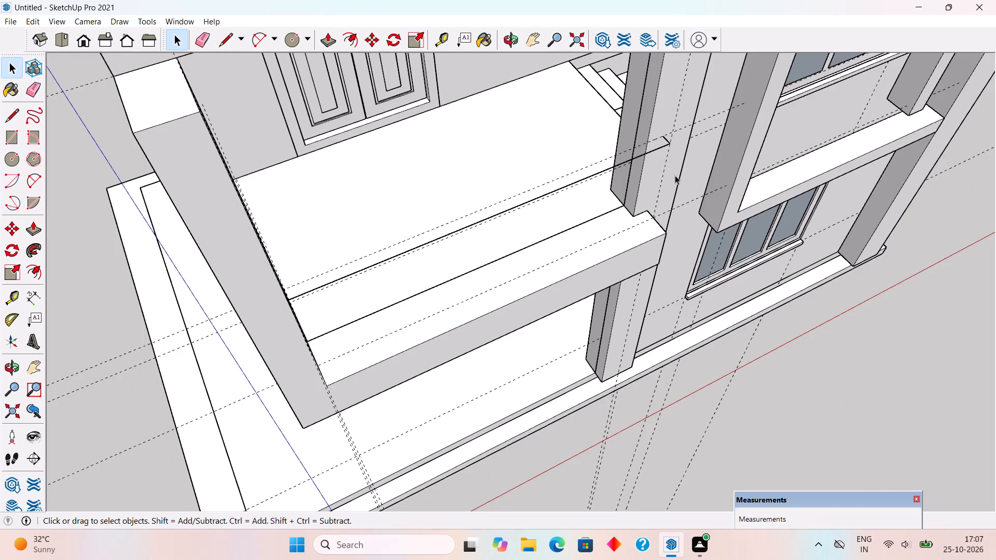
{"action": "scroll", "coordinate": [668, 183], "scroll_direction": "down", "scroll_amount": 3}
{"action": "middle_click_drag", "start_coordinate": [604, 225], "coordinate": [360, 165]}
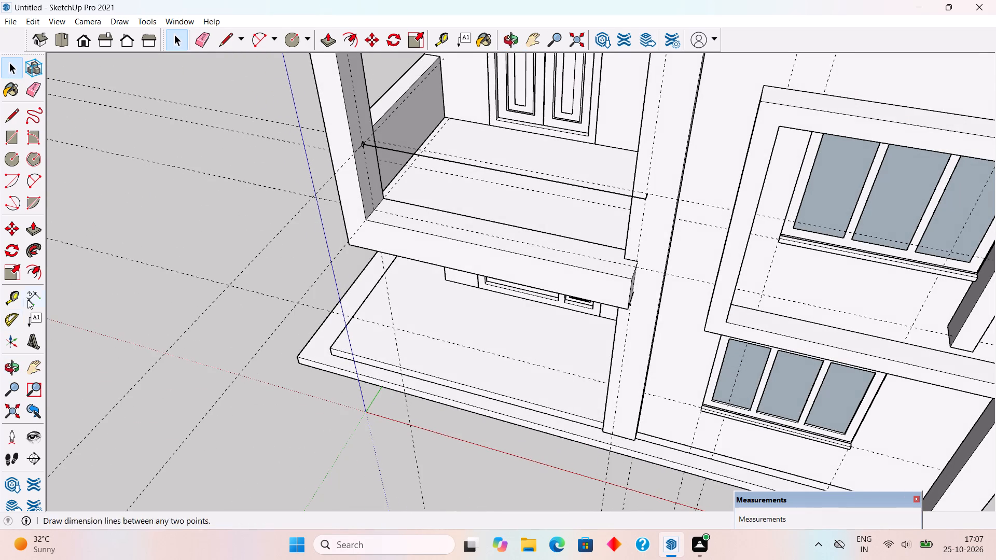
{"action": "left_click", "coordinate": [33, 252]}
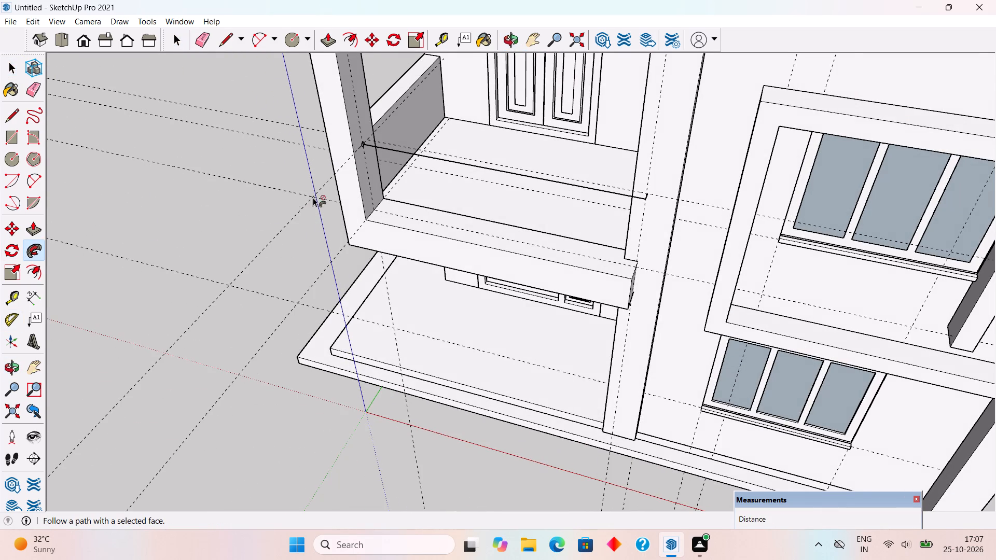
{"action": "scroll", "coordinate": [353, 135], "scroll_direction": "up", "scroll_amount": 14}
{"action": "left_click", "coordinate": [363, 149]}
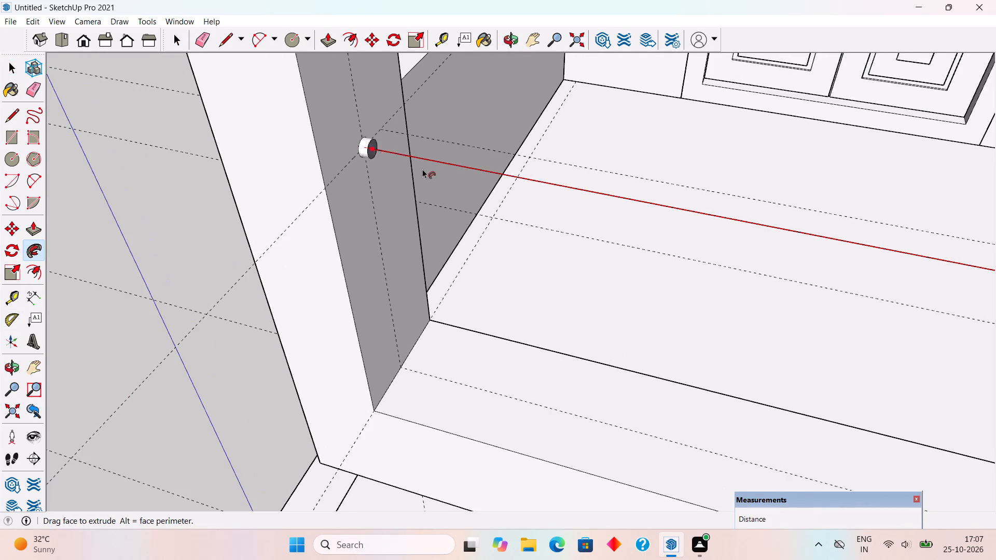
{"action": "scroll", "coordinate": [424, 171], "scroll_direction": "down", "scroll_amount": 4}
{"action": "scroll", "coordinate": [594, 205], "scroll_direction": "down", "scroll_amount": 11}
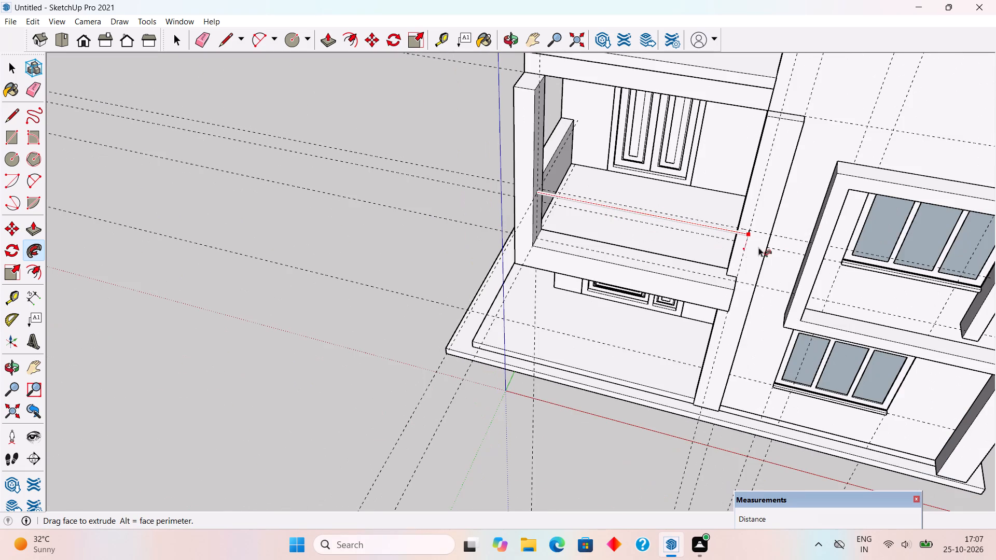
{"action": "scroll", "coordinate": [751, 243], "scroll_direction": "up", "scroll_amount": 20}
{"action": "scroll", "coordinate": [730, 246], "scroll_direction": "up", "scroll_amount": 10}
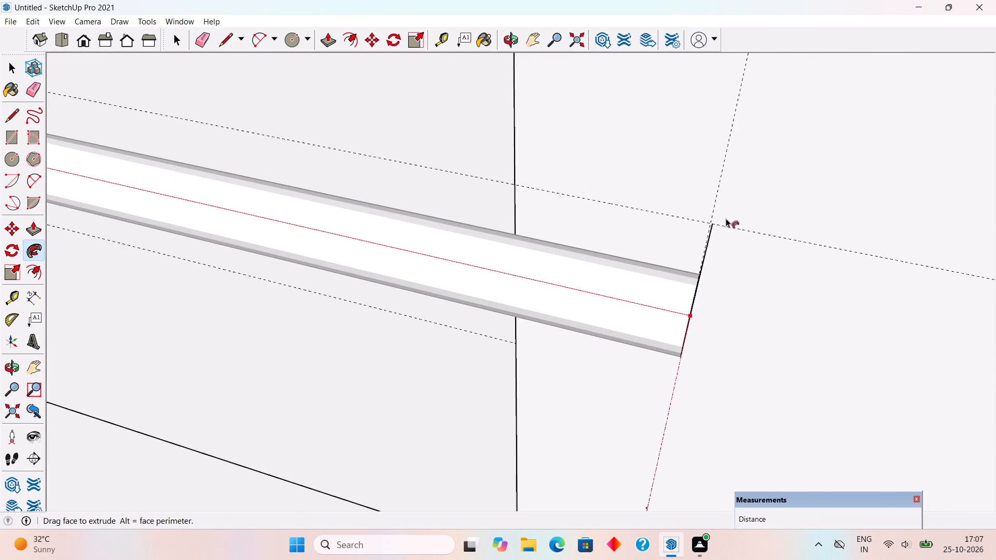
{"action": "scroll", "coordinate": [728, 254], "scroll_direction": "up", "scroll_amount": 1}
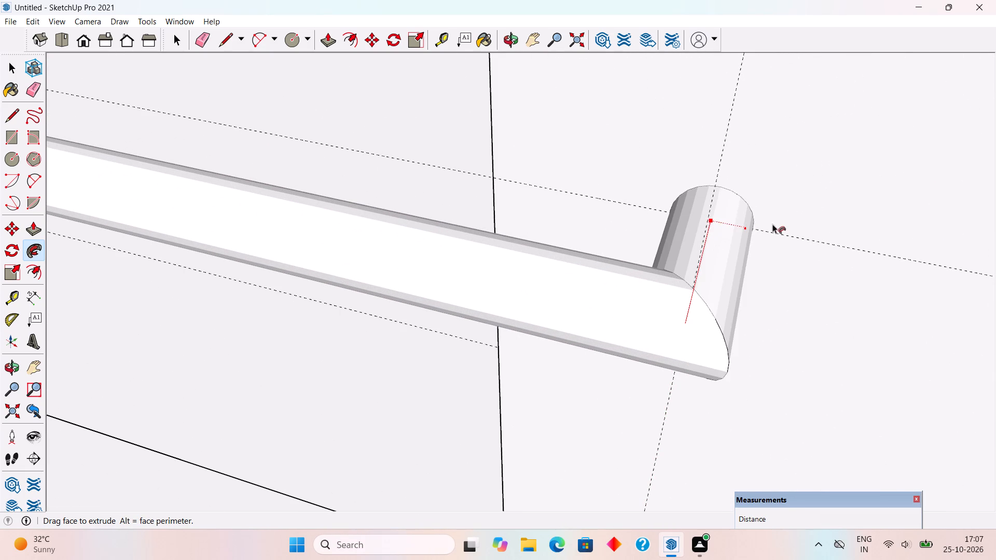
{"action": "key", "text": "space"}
Sweep the circle along the whole railing path with Follow Me, through the end of its short return, to form the round handrail.
{"action": "scroll", "coordinate": [766, 264], "scroll_direction": "down", "scroll_amount": 9}
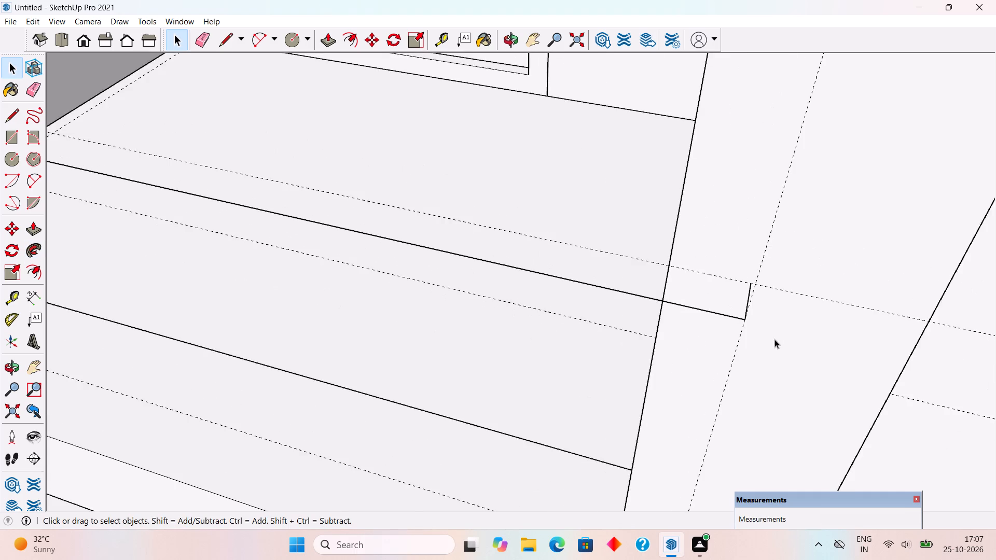
{"action": "scroll", "coordinate": [774, 339], "scroll_direction": "down", "scroll_amount": 12}
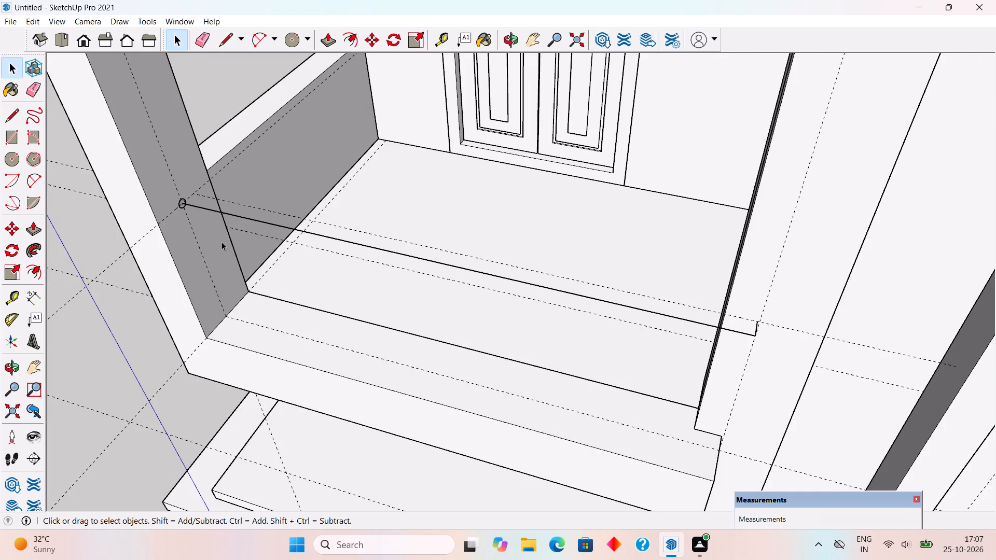
{"action": "left_click", "coordinate": [33, 247]}
{"action": "scroll", "coordinate": [160, 213], "scroll_direction": "up", "scroll_amount": 11}
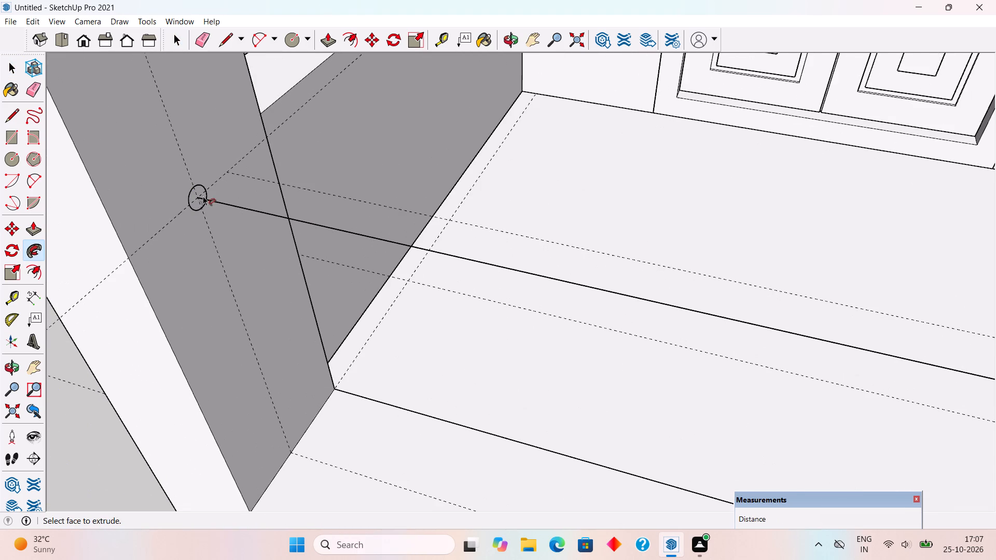
{"action": "left_click", "coordinate": [189, 199]}
{"action": "scroll", "coordinate": [285, 221], "scroll_direction": "down", "scroll_amount": 9}
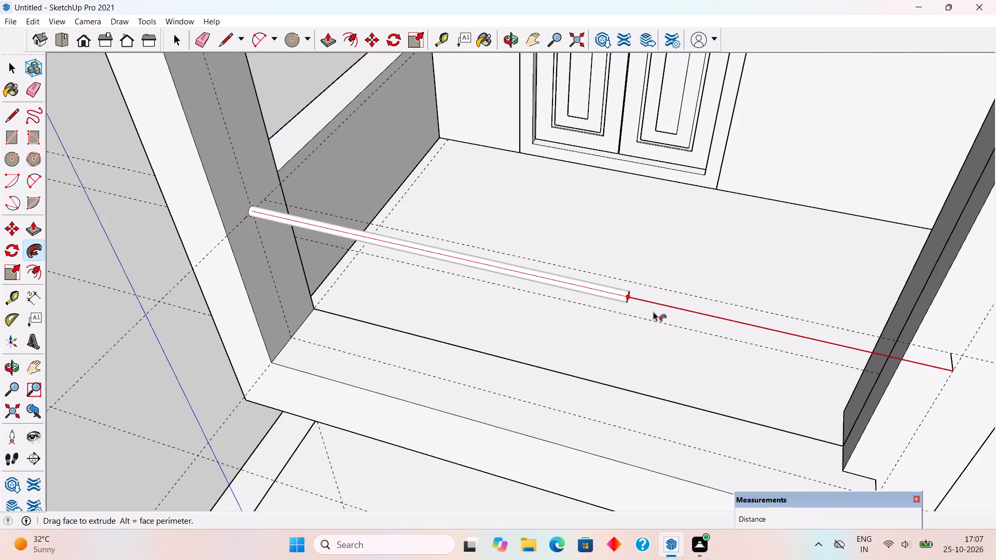
{"action": "left_click", "coordinate": [949, 345]}
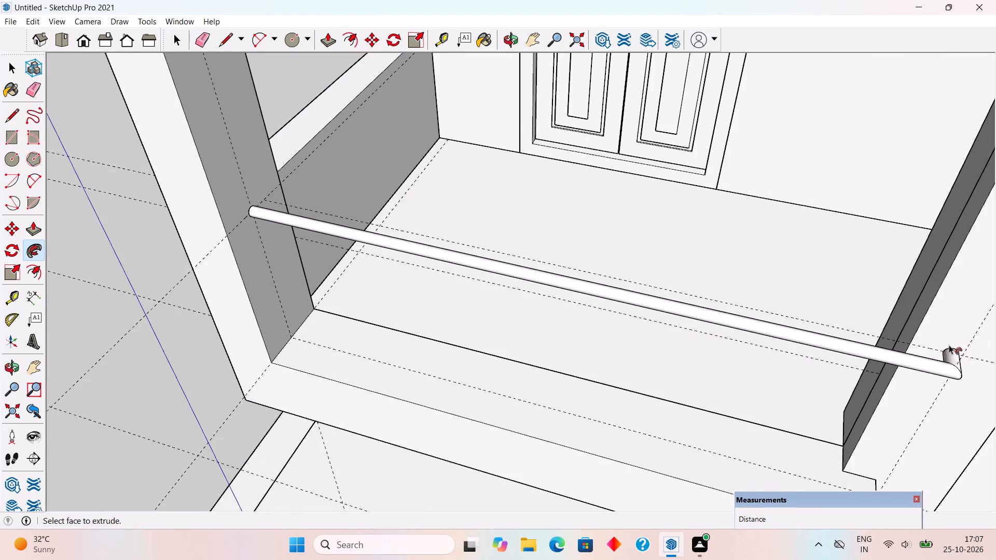
{"action": "key", "text": "space"}
Make the whole swept handrail, including its short return, a group and clear the selection.
{"action": "scroll", "coordinate": [944, 348], "scroll_direction": "down", "scroll_amount": 7}
{"action": "middle_click_drag", "start_coordinate": [880, 414], "coordinate": [886, 305]}
{"action": "scroll", "coordinate": [928, 344], "scroll_direction": "up", "scroll_amount": 5}
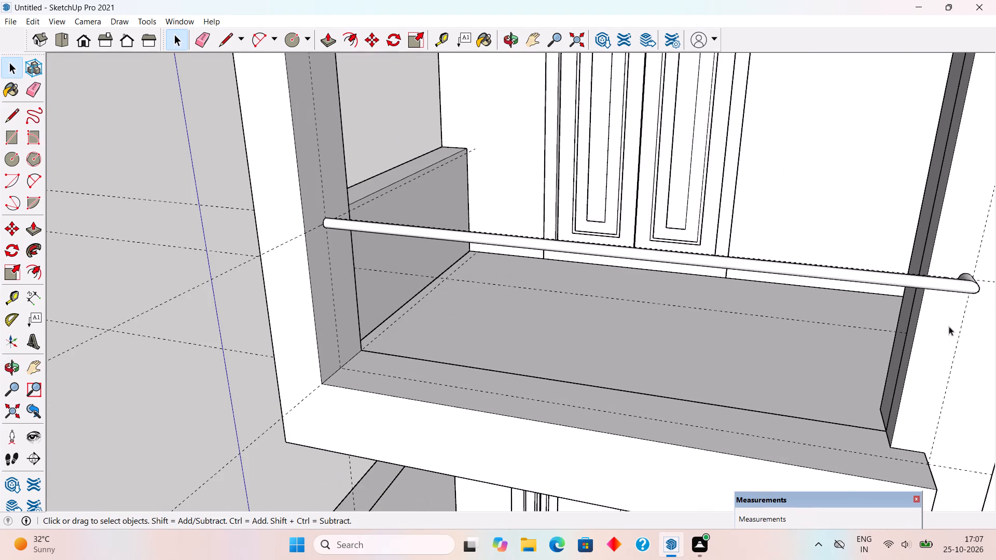
{"action": "triple_click", "coordinate": [957, 287]}
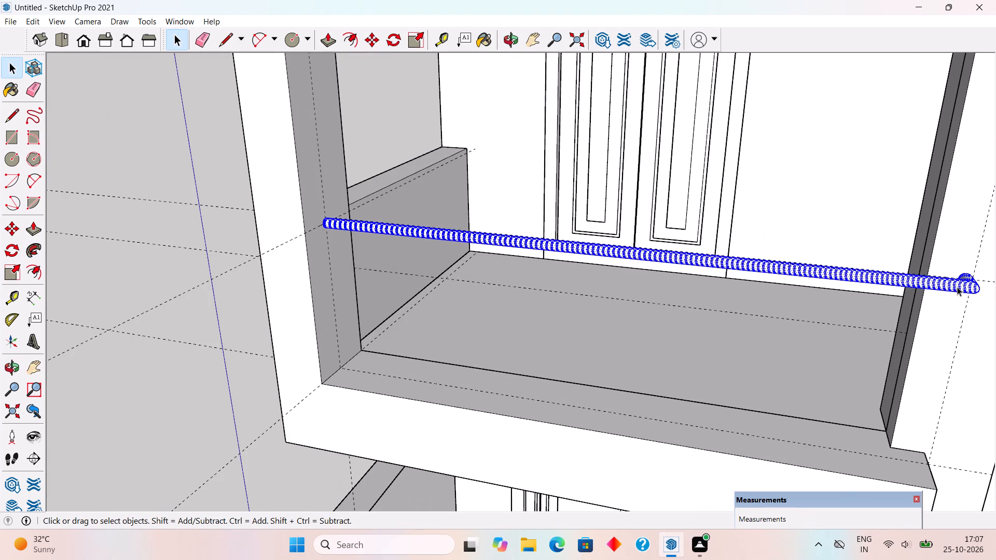
{"action": "right_click", "coordinate": [957, 287]}
{"action": "left_click", "coordinate": [960, 390]}
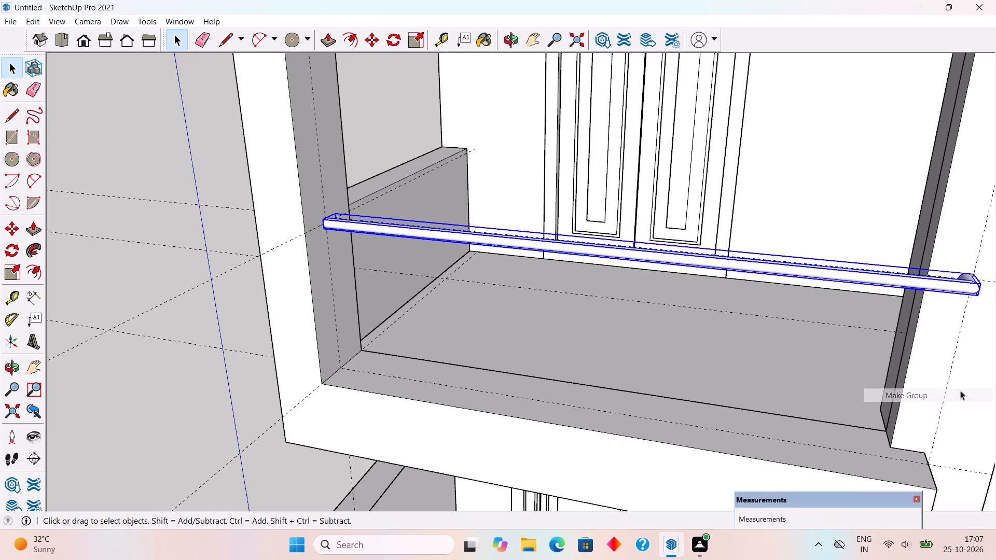
{"action": "scroll", "coordinate": [957, 387], "scroll_direction": "down", "scroll_amount": 3}
{"action": "scroll", "coordinate": [957, 387], "scroll_direction": "up", "scroll_amount": 1}
{"action": "scroll", "coordinate": [957, 387], "scroll_direction": "down", "scroll_amount": 1}
{"action": "left_click", "coordinate": [141, 248]}
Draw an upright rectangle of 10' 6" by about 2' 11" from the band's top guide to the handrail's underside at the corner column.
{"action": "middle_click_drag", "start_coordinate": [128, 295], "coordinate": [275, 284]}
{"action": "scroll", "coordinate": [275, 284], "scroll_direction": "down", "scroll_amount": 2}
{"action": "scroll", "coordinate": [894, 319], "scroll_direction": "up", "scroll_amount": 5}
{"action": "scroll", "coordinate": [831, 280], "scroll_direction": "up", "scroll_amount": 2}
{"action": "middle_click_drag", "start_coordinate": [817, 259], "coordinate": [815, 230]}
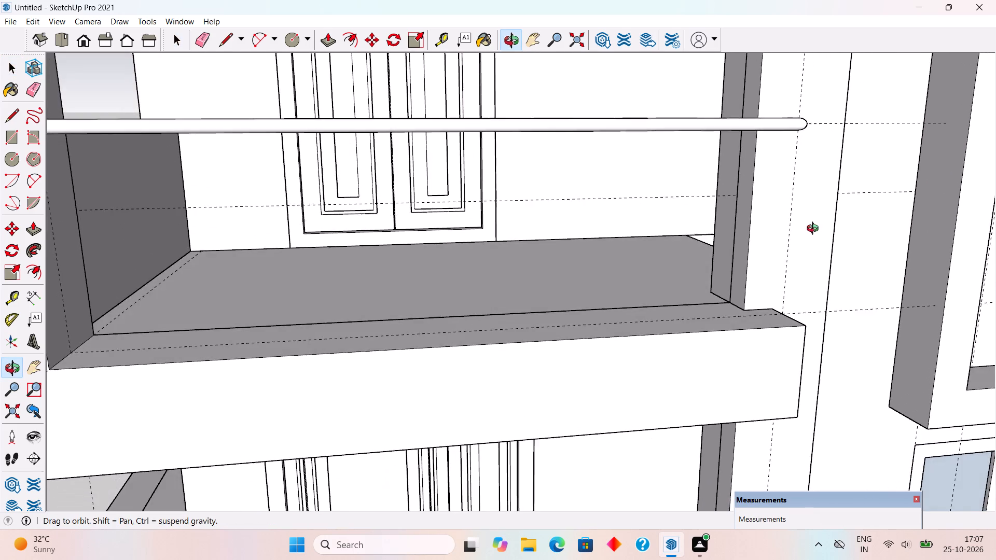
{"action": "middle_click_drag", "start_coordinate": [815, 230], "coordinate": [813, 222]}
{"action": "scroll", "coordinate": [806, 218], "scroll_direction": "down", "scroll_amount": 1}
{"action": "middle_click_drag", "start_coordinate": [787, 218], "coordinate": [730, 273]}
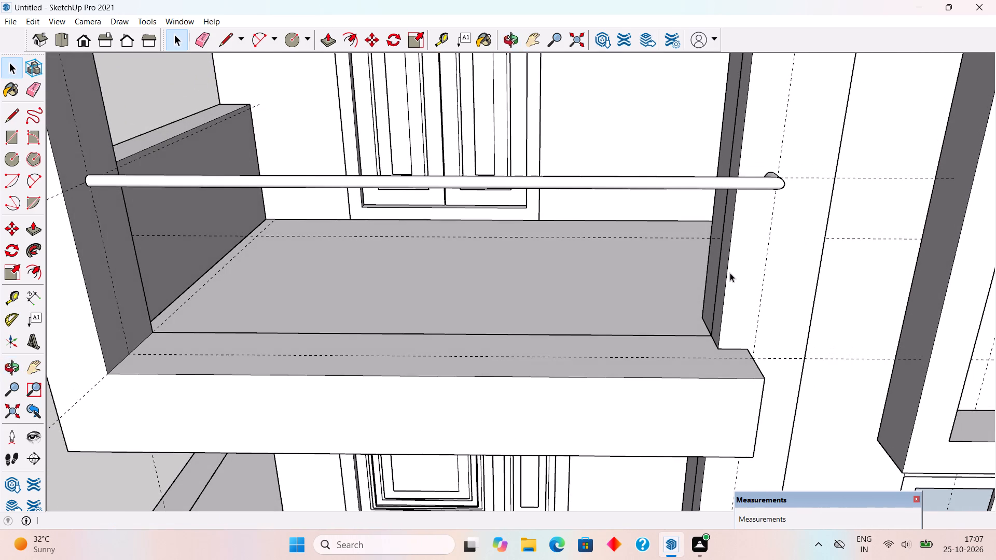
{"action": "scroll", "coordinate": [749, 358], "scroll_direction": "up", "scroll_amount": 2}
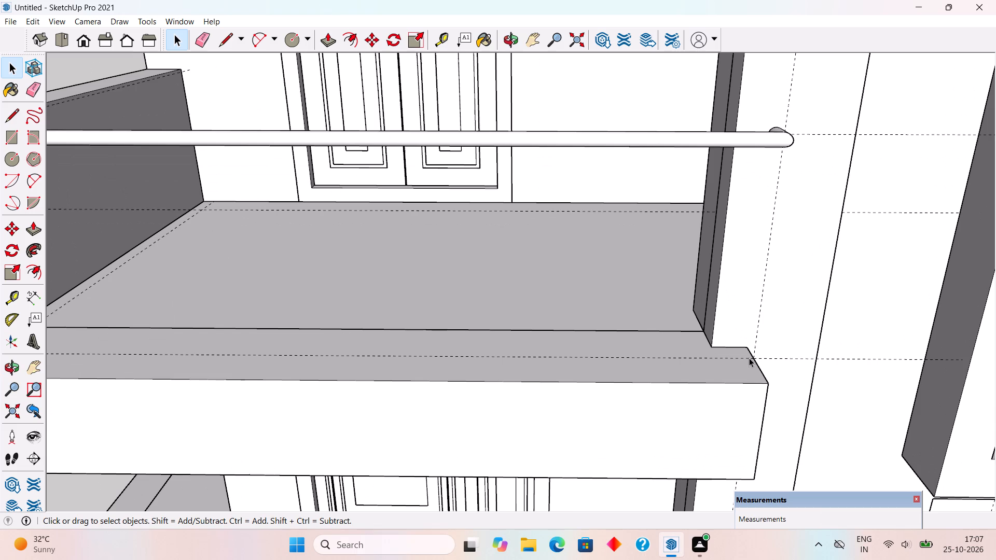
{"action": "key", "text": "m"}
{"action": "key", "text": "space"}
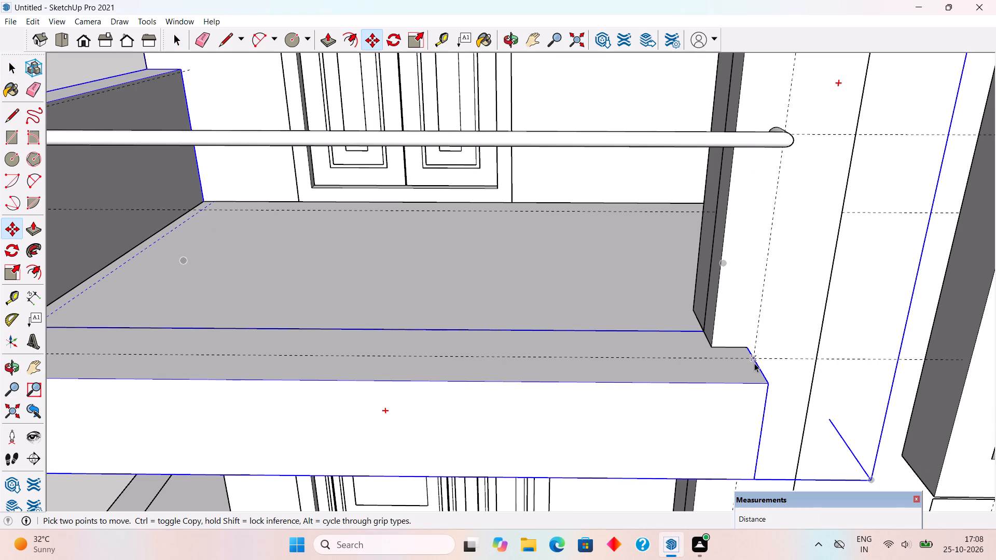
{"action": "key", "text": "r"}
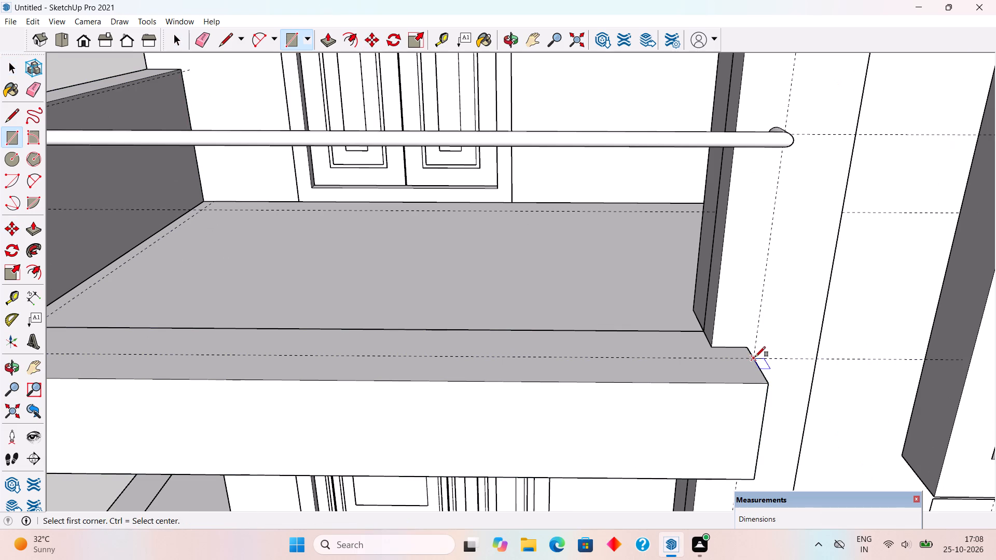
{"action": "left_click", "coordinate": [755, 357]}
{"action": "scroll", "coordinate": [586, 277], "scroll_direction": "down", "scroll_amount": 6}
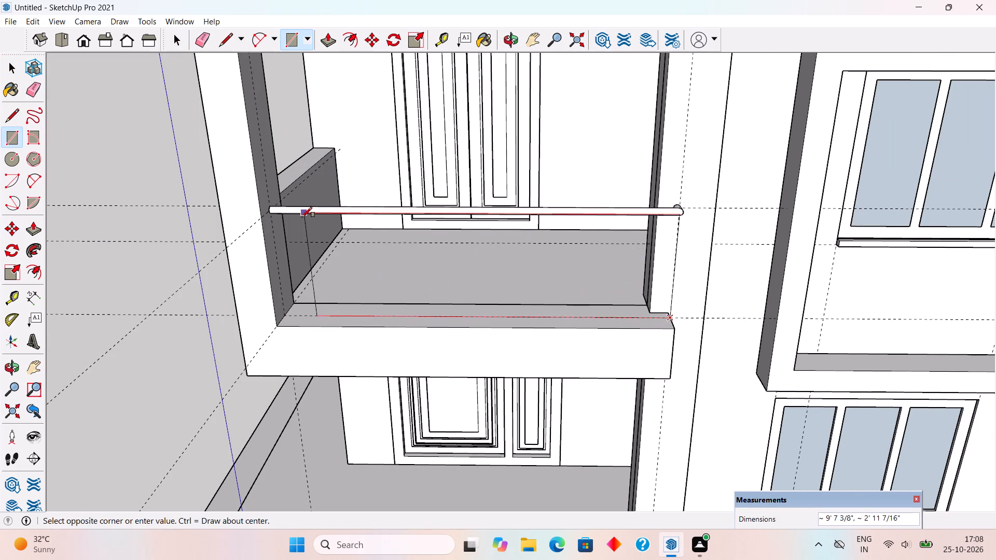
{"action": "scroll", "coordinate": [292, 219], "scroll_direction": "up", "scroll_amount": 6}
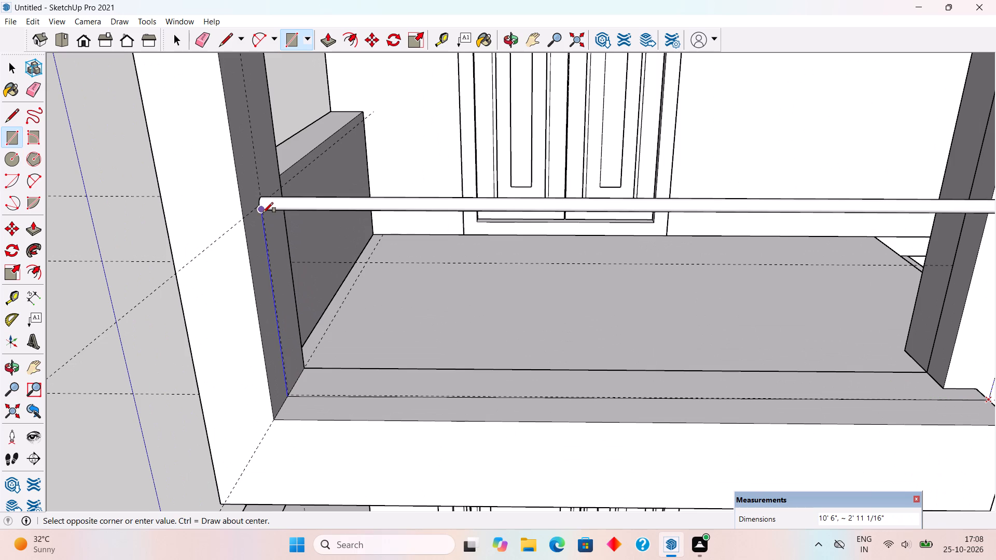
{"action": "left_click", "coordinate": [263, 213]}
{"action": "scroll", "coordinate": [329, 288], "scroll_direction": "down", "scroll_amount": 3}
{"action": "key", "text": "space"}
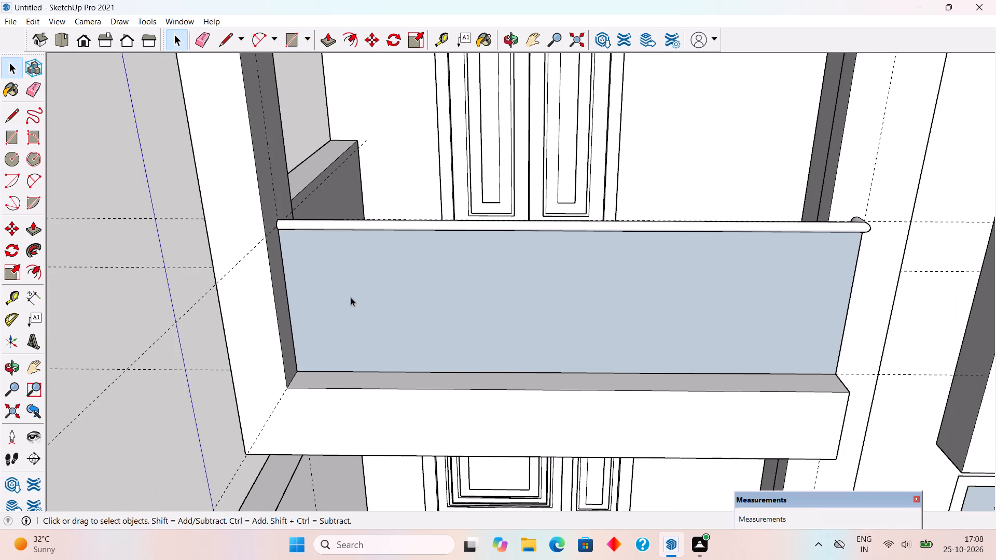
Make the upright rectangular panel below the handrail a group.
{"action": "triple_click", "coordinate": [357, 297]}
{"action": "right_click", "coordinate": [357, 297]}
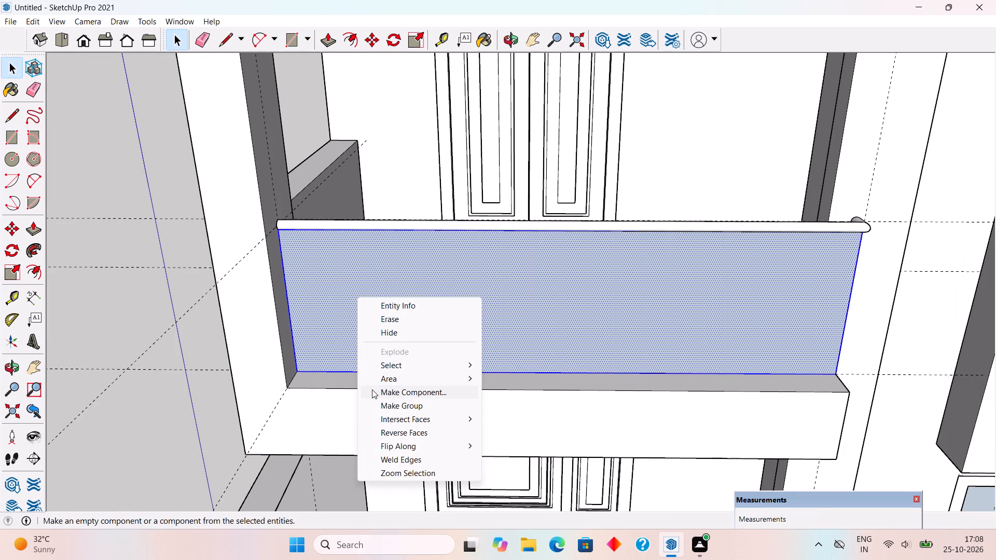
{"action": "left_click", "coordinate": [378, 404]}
Examine how the panel sits on the band's top face, at the vertical strip and at the corner column.
{"action": "middle_click_drag", "start_coordinate": [593, 352], "coordinate": [232, 255]}
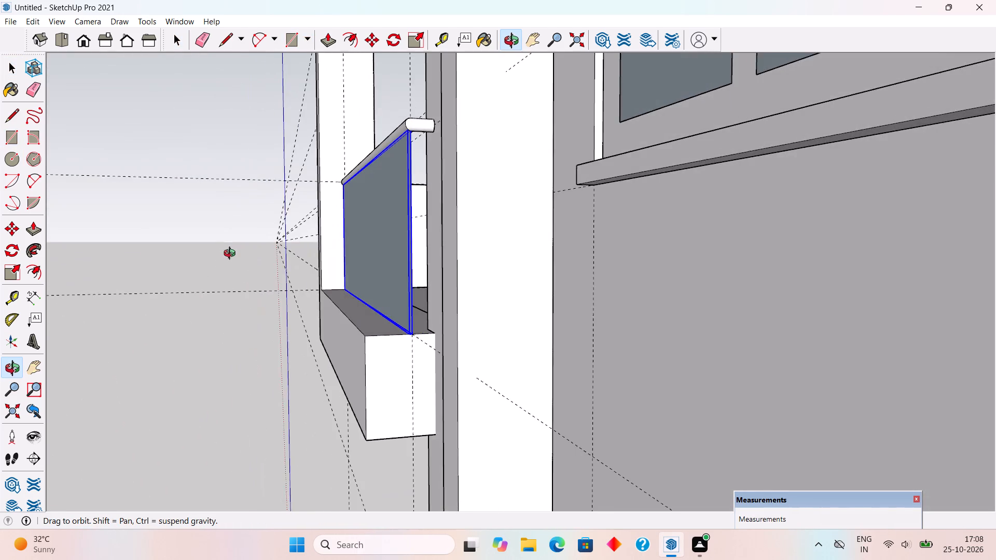
{"action": "middle_click_drag", "start_coordinate": [232, 255], "coordinate": [231, 262]}
{"action": "scroll", "coordinate": [350, 314], "scroll_direction": "up", "scroll_amount": 6}
{"action": "scroll", "coordinate": [476, 398], "scroll_direction": "up", "scroll_amount": 6}
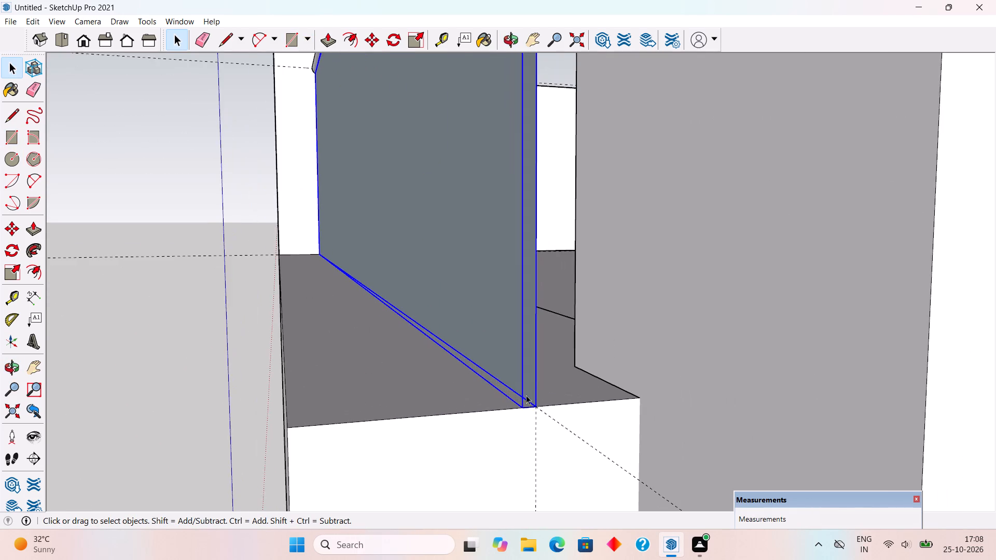
{"action": "middle_click_drag", "start_coordinate": [537, 396], "coordinate": [487, 404]}
{"action": "middle_click_drag", "start_coordinate": [505, 400], "coordinate": [472, 394]}
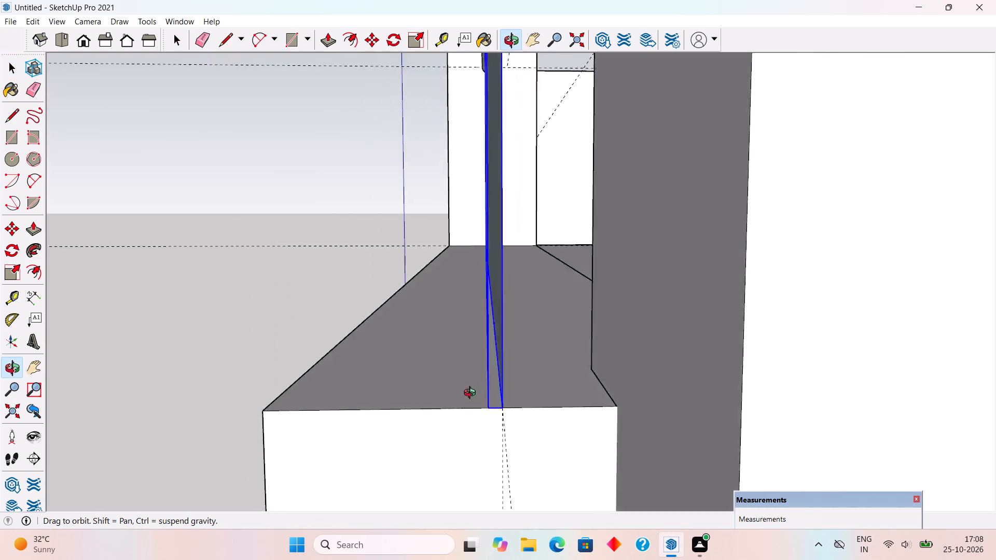
{"action": "middle_click_drag", "start_coordinate": [472, 394], "coordinate": [542, 438]}
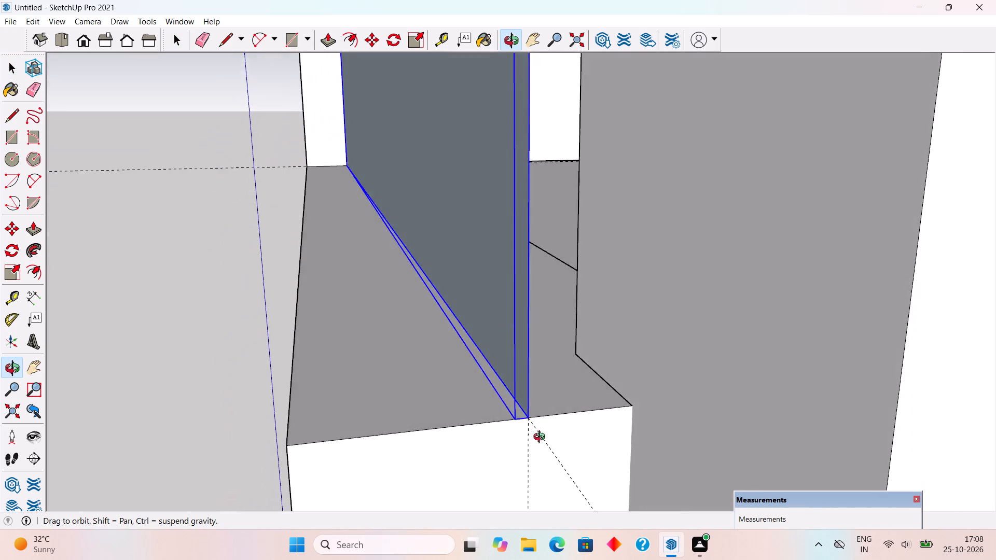
{"action": "middle_click_drag", "start_coordinate": [542, 438], "coordinate": [905, 458]}
{"action": "scroll", "coordinate": [478, 359], "scroll_direction": "down", "scroll_amount": 5}
{"action": "scroll", "coordinate": [528, 351], "scroll_direction": "down", "scroll_amount": 12}
{"action": "scroll", "coordinate": [672, 360], "scroll_direction": "down", "scroll_amount": 3}
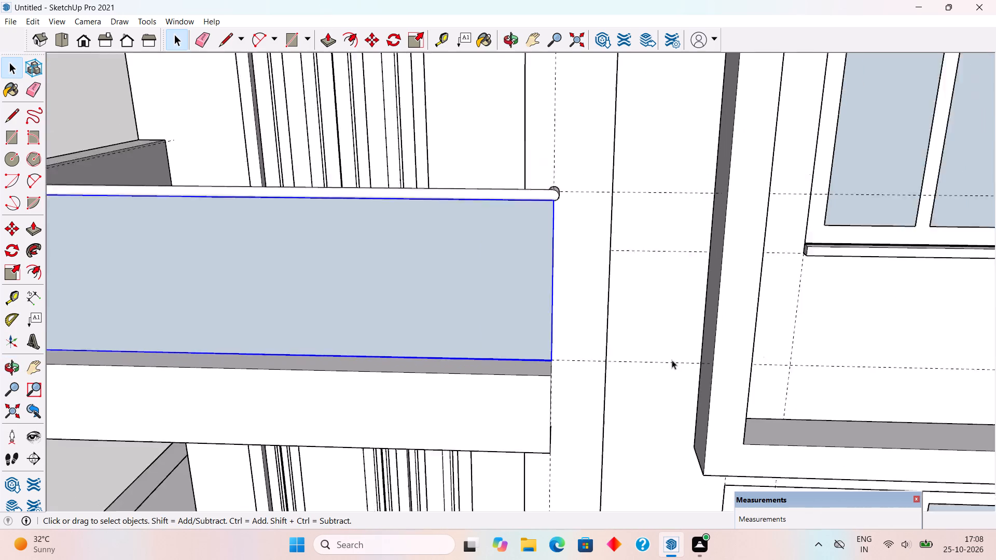
{"action": "scroll", "coordinate": [672, 360], "scroll_direction": "down", "scroll_amount": 2}
{"action": "scroll", "coordinate": [157, 309], "scroll_direction": "up", "scroll_amount": 13}
{"action": "middle_click_drag", "start_coordinate": [199, 346], "coordinate": [182, 345]}
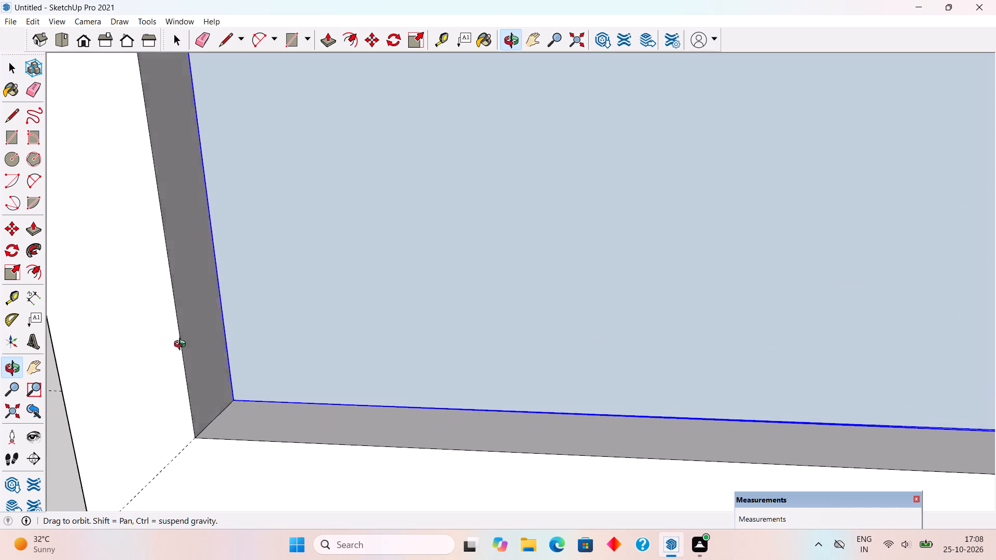
{"action": "middle_click_drag", "start_coordinate": [182, 345], "coordinate": [168, 351]}
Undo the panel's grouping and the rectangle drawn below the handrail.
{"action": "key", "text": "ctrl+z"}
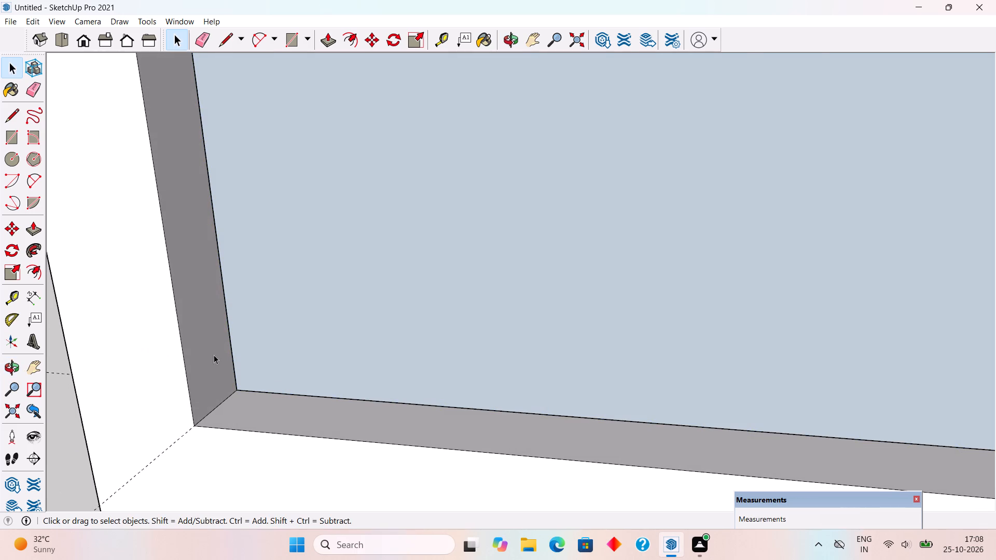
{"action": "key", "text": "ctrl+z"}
Examine the handrail's alignment over the band's top face and its return at the vertical strip.
{"action": "middle_click_drag", "start_coordinate": [306, 384], "coordinate": [224, 396]}
{"action": "scroll", "coordinate": [229, 398], "scroll_direction": "down", "scroll_amount": 3}
{"action": "scroll", "coordinate": [186, 355], "scroll_direction": "down", "scroll_amount": 3}
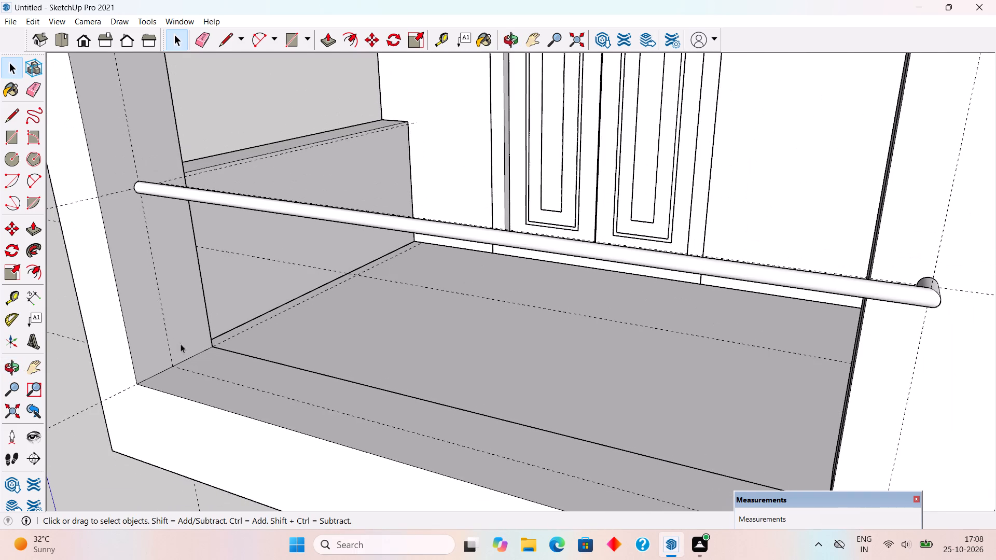
{"action": "middle_click_drag", "start_coordinate": [143, 273], "coordinate": [138, 263]}
{"action": "scroll", "coordinate": [343, 306], "scroll_direction": "down", "scroll_amount": 4}
{"action": "middle_click_drag", "start_coordinate": [415, 367], "coordinate": [335, 380]}
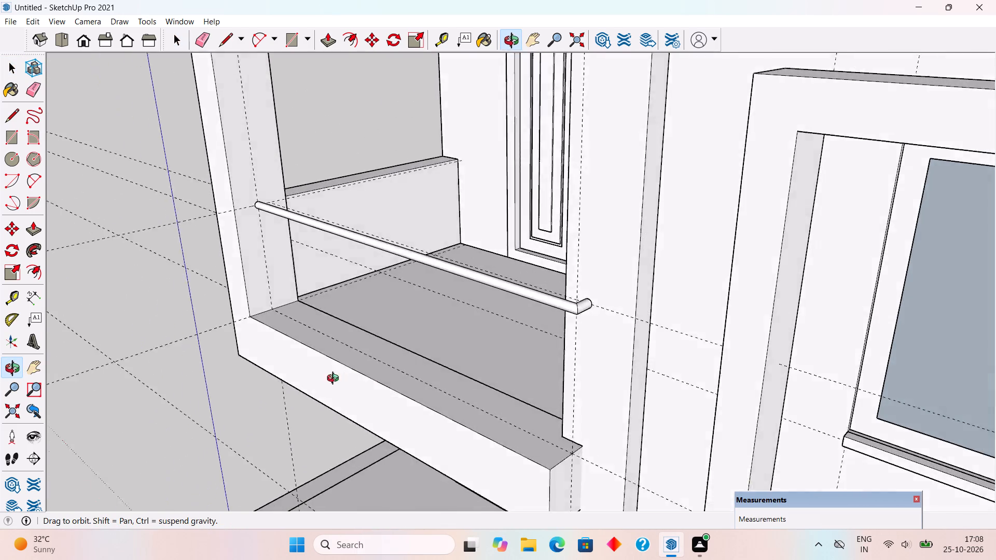
{"action": "middle_click_drag", "start_coordinate": [335, 380], "coordinate": [229, 363]}
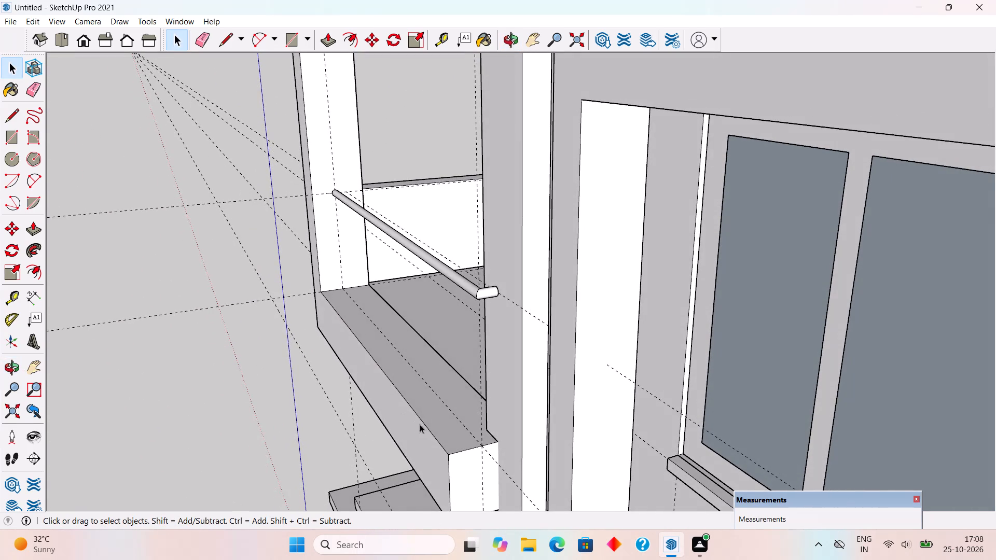
{"action": "scroll", "coordinate": [481, 446], "scroll_direction": "up", "scroll_amount": 5}
{"action": "middle_click_drag", "start_coordinate": [472, 430], "coordinate": [439, 367]}
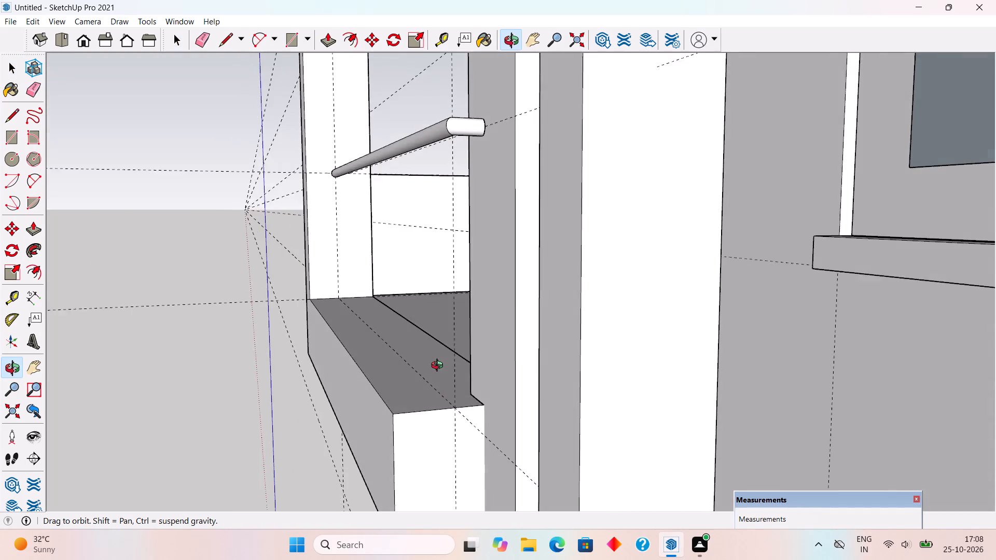
Examine the band's top face and both ends of the handrail where the railing panel has its corners.
{"action": "middle_click_drag", "start_coordinate": [439, 367], "coordinate": [579, 425]}
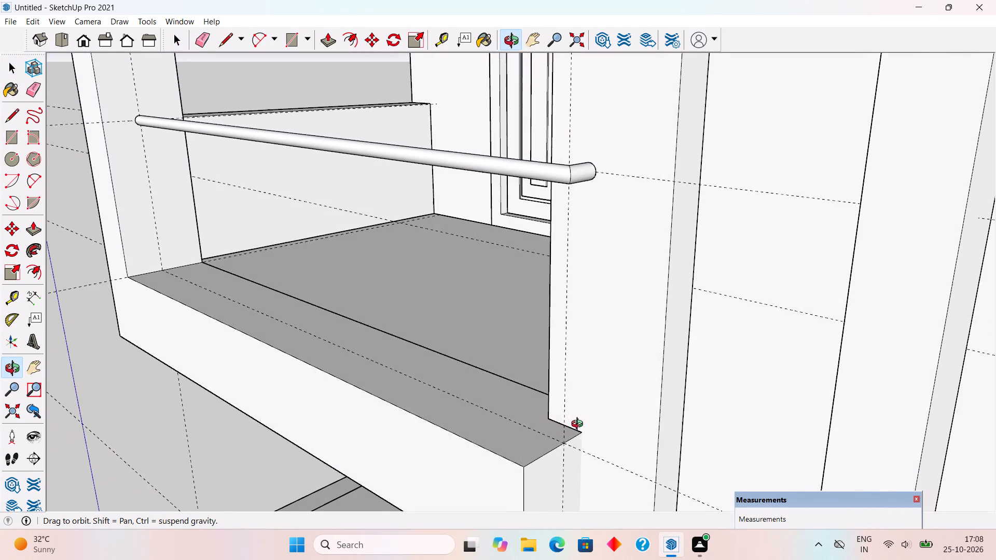
{"action": "middle_click_drag", "start_coordinate": [579, 425], "coordinate": [542, 462]}
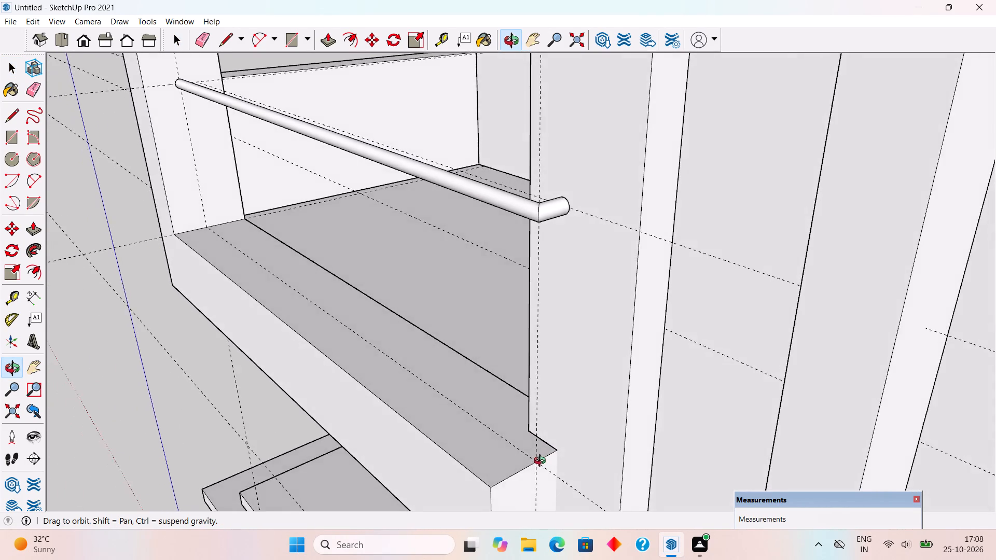
{"action": "middle_click_drag", "start_coordinate": [542, 462], "coordinate": [542, 479]}
{"action": "scroll", "coordinate": [533, 468], "scroll_direction": "up", "scroll_amount": 1}
{"action": "middle_click_drag", "start_coordinate": [534, 463], "coordinate": [546, 447]}
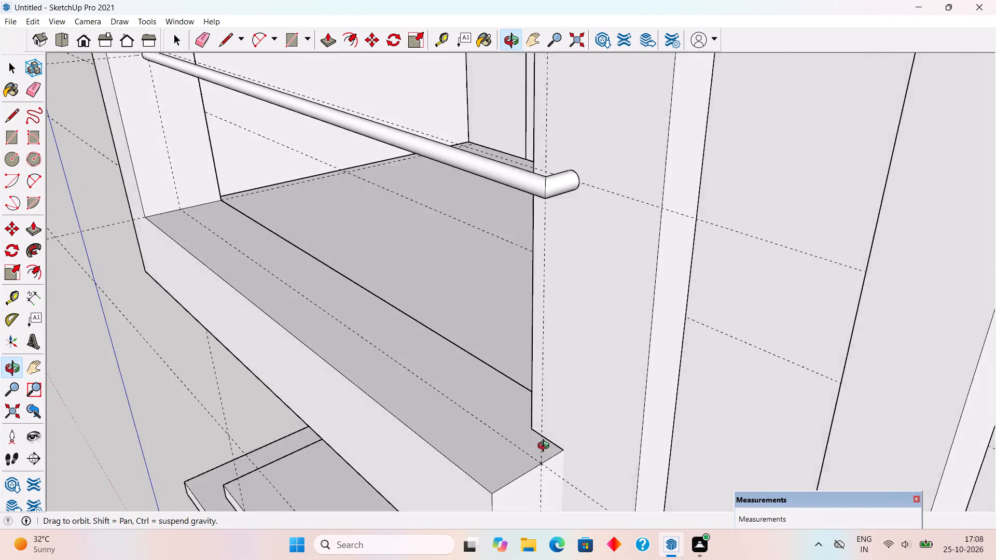
{"action": "middle_click_drag", "start_coordinate": [546, 447], "coordinate": [565, 432]}
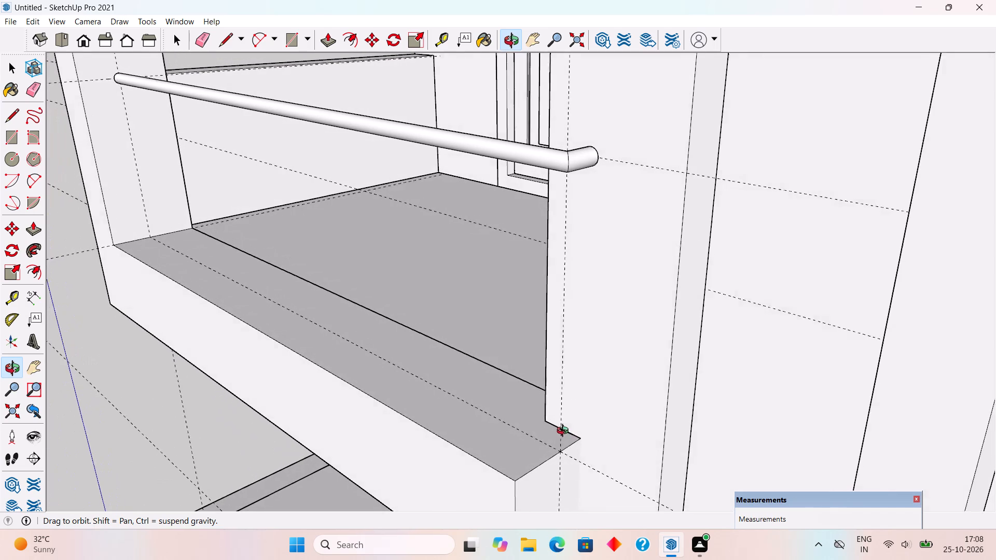
{"action": "middle_click_drag", "start_coordinate": [565, 432], "coordinate": [565, 432]}
{"action": "middle_click_drag", "start_coordinate": [554, 360], "coordinate": [860, 397]}
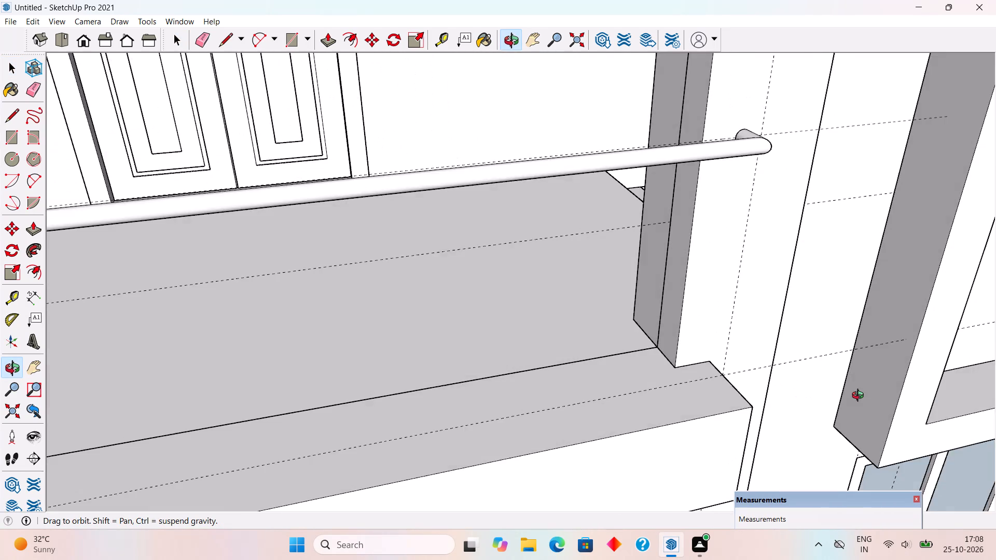
{"action": "middle_click_drag", "start_coordinate": [860, 397], "coordinate": [851, 367]}
{"action": "scroll", "coordinate": [785, 333], "scroll_direction": "down", "scroll_amount": 1}
{"action": "scroll", "coordinate": [735, 344], "scroll_direction": "down", "scroll_amount": 3}
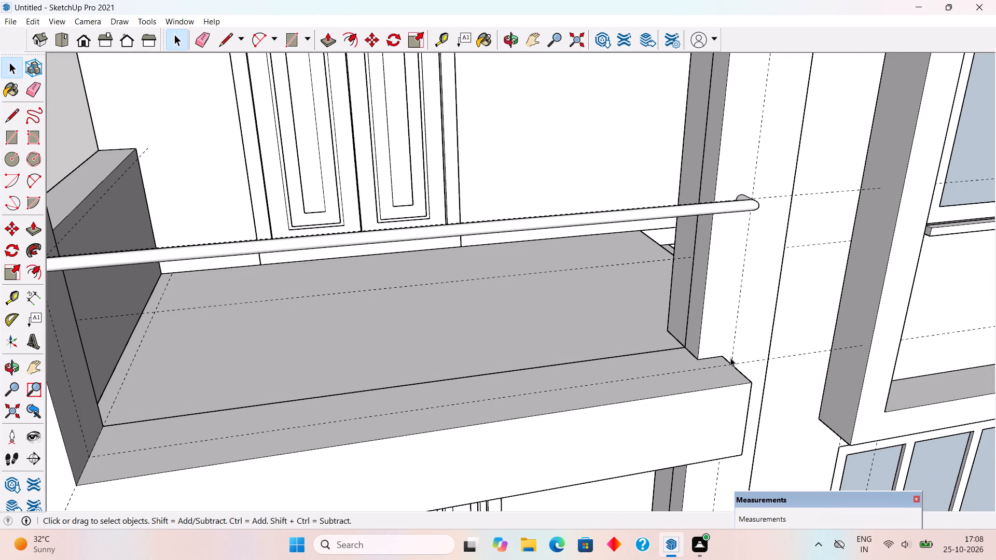
{"action": "scroll", "coordinate": [730, 359], "scroll_direction": "up", "scroll_amount": 3}
{"action": "scroll", "coordinate": [730, 365], "scroll_direction": "down", "scroll_amount": 3}
{"action": "scroll", "coordinate": [693, 386], "scroll_direction": "down", "scroll_amount": 1}
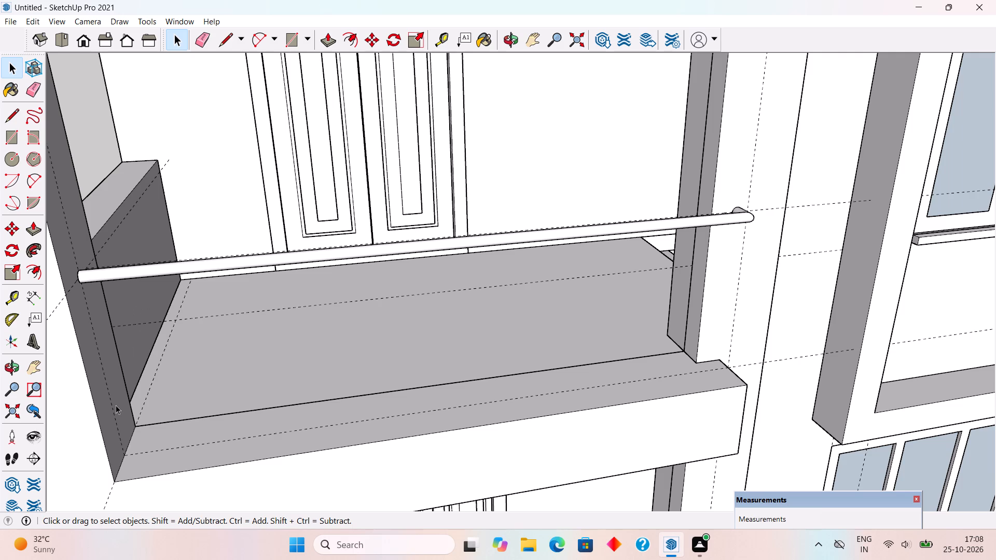
Draw an upright rectangle about 10' 6" by 2' 11" from the guide point on the band's top face up to the handrail's underside.
{"action": "key", "text": "r"}
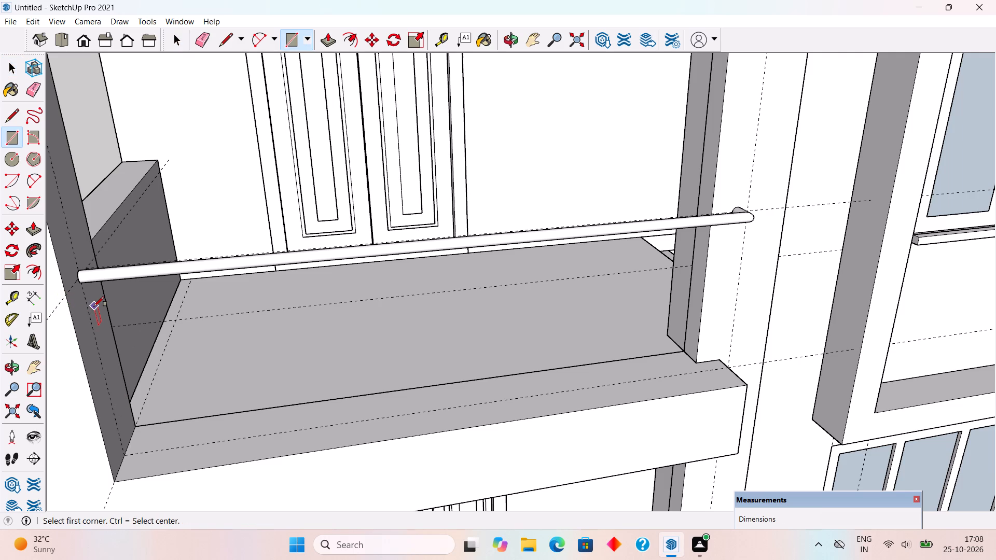
{"action": "scroll", "coordinate": [57, 295], "scroll_direction": "up", "scroll_amount": 8}
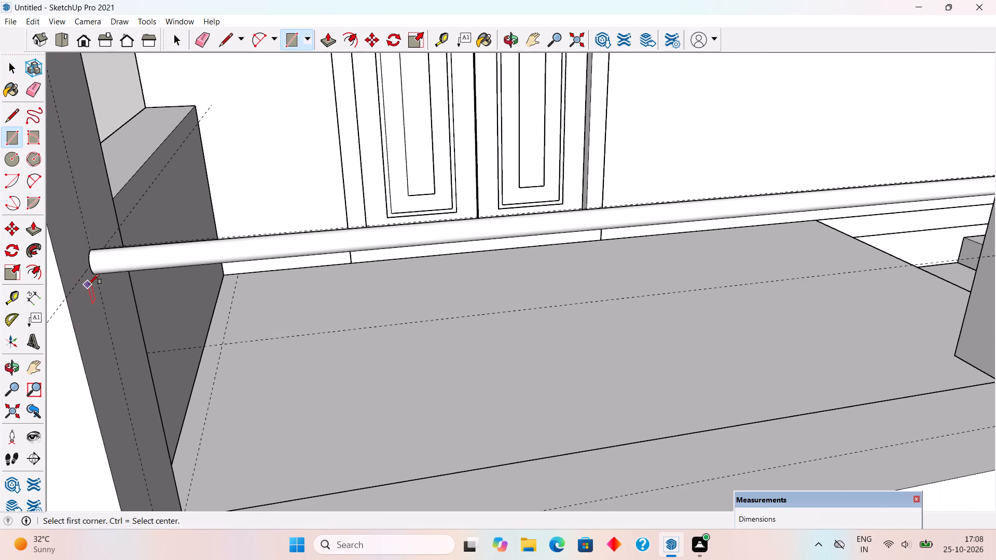
{"action": "scroll", "coordinate": [89, 284], "scroll_direction": "up", "scroll_amount": 12}
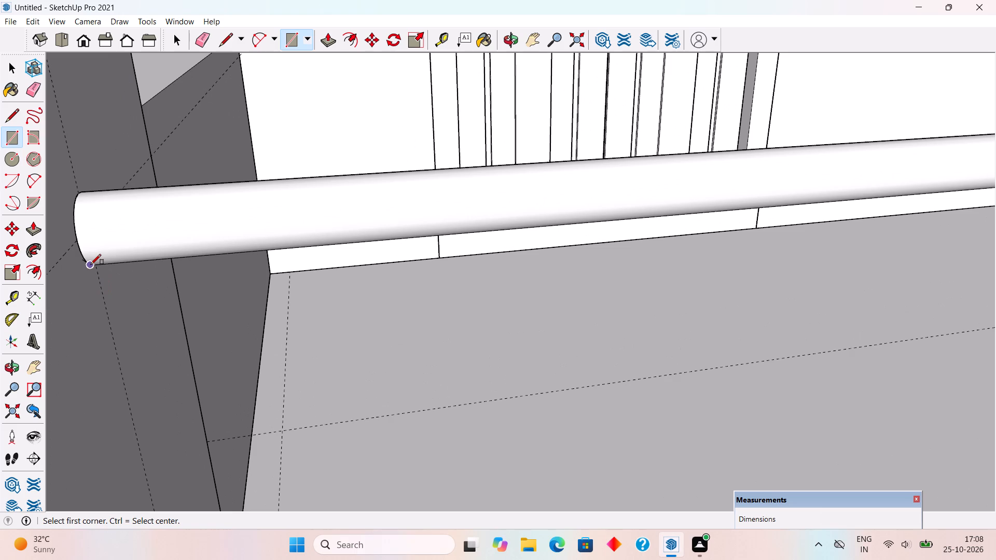
{"action": "middle_click_drag", "start_coordinate": [98, 271], "coordinate": [86, 212]}
{"action": "scroll", "coordinate": [88, 216], "scroll_direction": "down", "scroll_amount": 5}
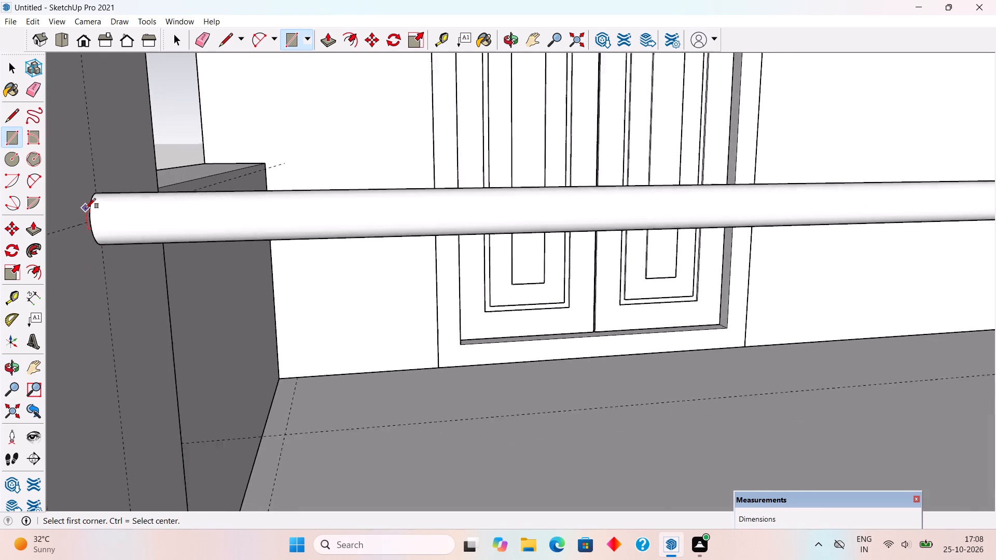
{"action": "scroll", "coordinate": [86, 208], "scroll_direction": "down", "scroll_amount": 15}
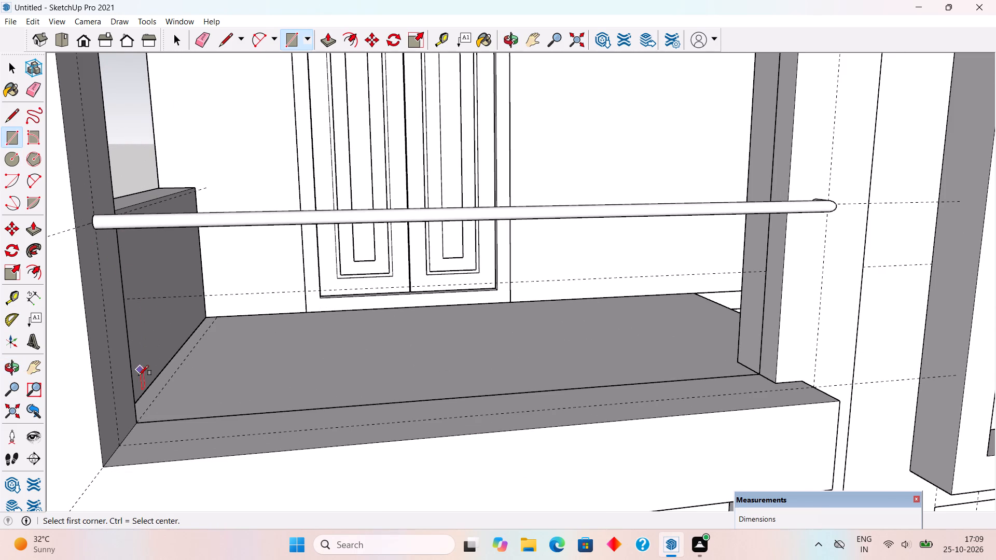
{"action": "left_click", "coordinate": [123, 443]}
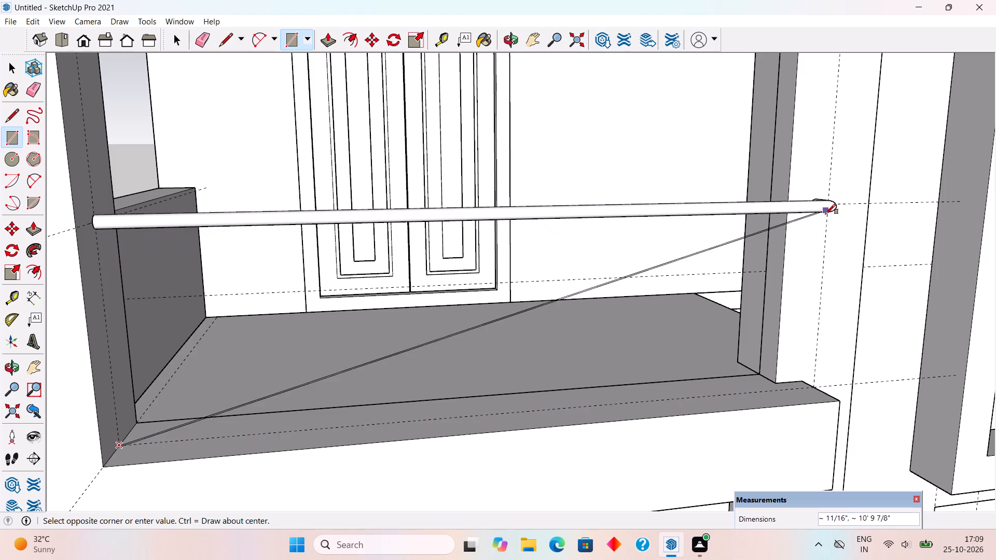
{"action": "scroll", "coordinate": [826, 218], "scroll_direction": "up", "scroll_amount": 10}
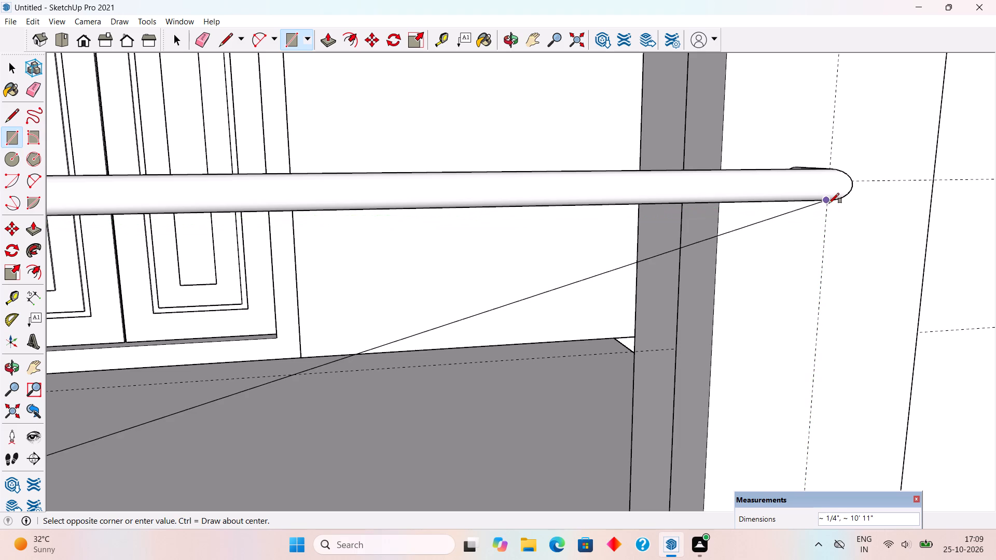
{"action": "scroll", "coordinate": [829, 205], "scroll_direction": "up", "scroll_amount": 8}
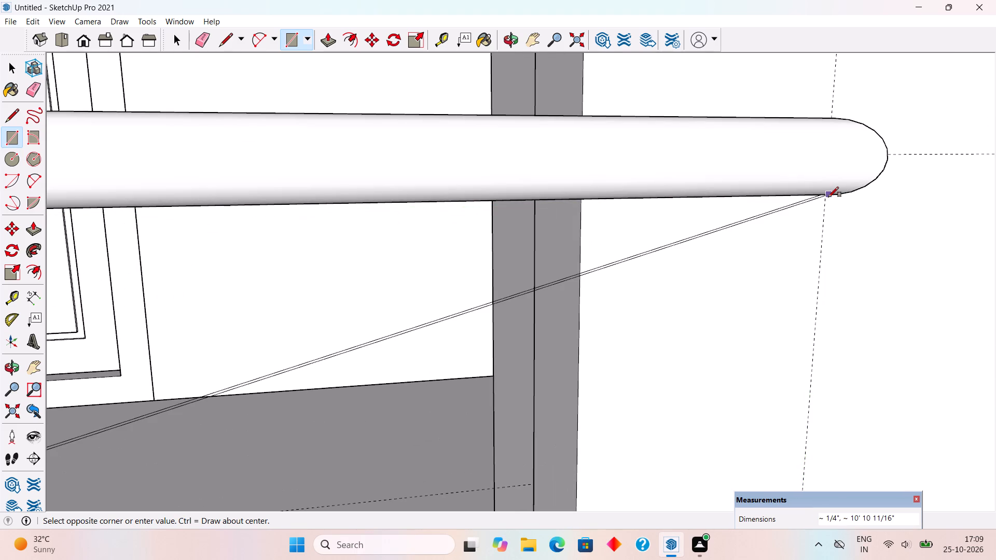
{"action": "scroll", "coordinate": [828, 200], "scroll_direction": "up", "scroll_amount": 5}
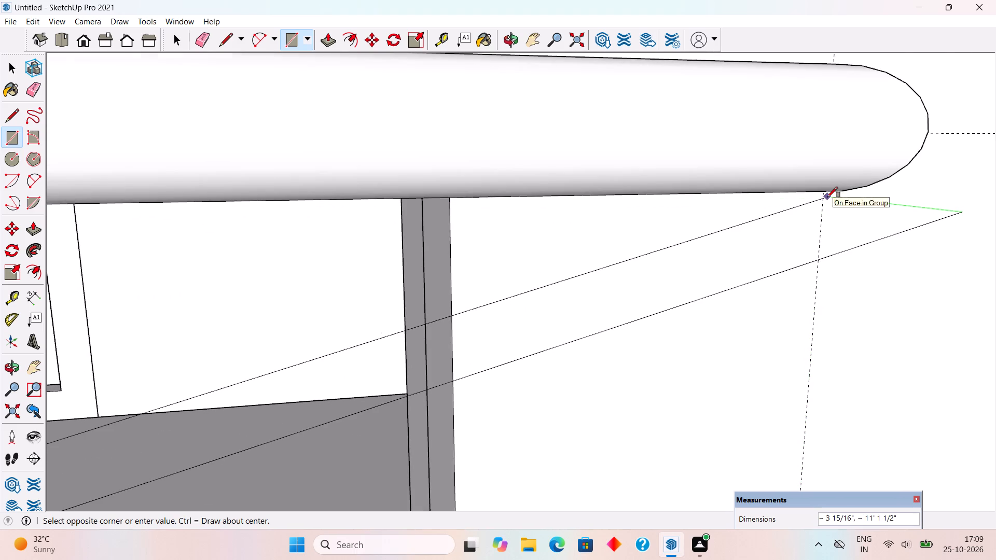
{"action": "scroll", "coordinate": [827, 197], "scroll_direction": "up", "scroll_amount": 2}
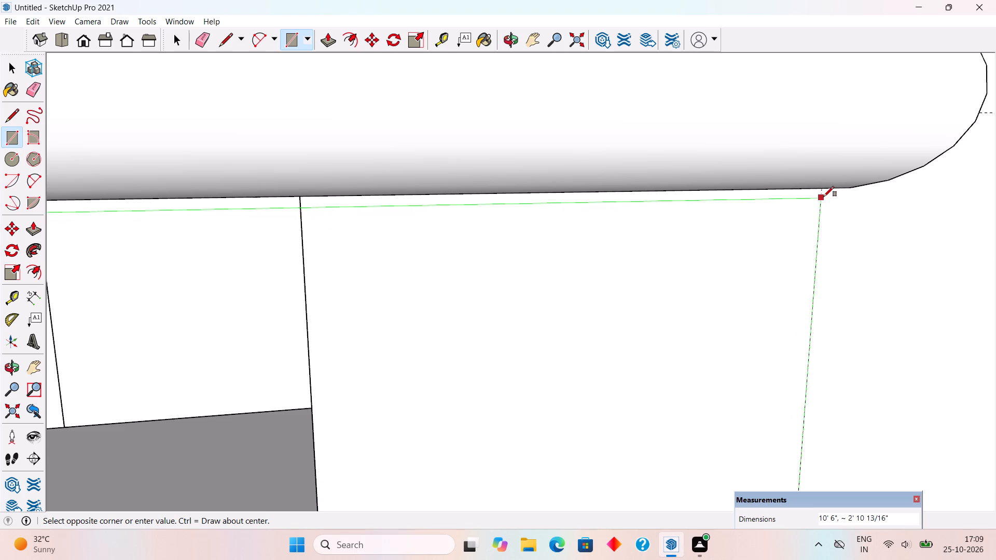
{"action": "left_click", "coordinate": [824, 197]}
Make the long front panel below the handrail a group, including its face and edges.
{"action": "middle_click_drag", "start_coordinate": [828, 221], "coordinate": [613, 209]}
{"action": "scroll", "coordinate": [617, 210], "scroll_direction": "down", "scroll_amount": 6}
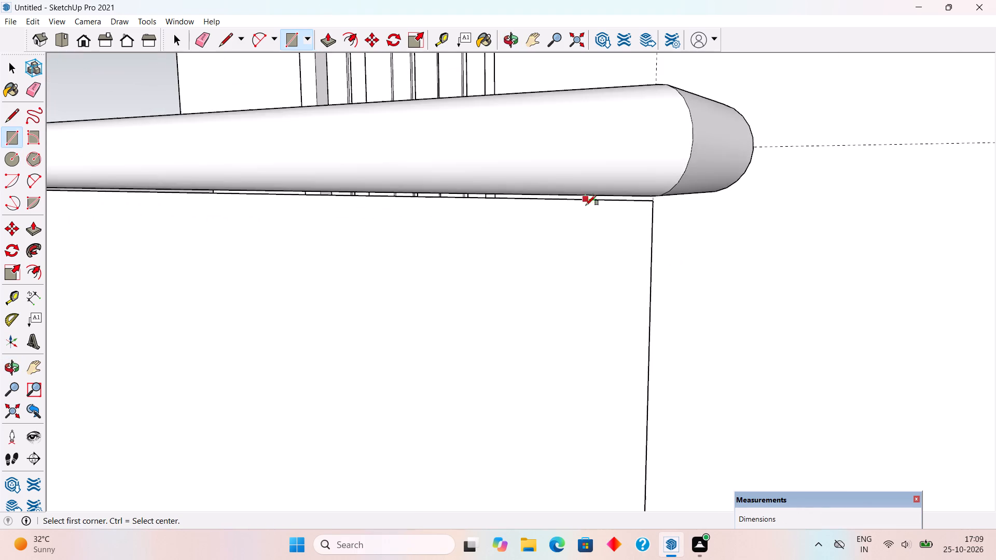
{"action": "scroll", "coordinate": [586, 205], "scroll_direction": "down", "scroll_amount": 2}
{"action": "scroll", "coordinate": [641, 287], "scroll_direction": "down", "scroll_amount": 5}
{"action": "middle_click_drag", "start_coordinate": [720, 317], "coordinate": [520, 266]}
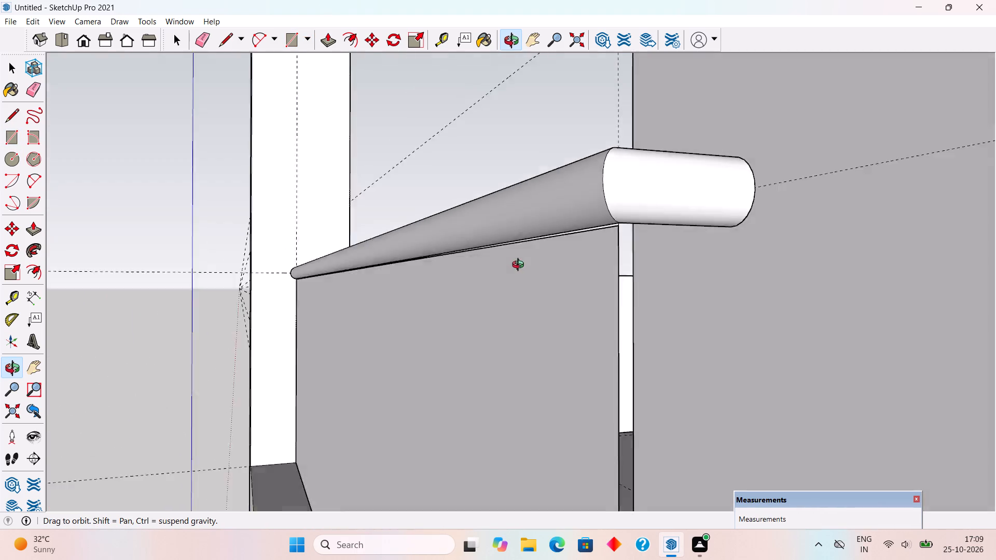
{"action": "middle_click_drag", "start_coordinate": [520, 266], "coordinate": [468, 235]}
{"action": "scroll", "coordinate": [468, 235], "scroll_direction": "down", "scroll_amount": 6}
{"action": "middle_click_drag", "start_coordinate": [479, 283], "coordinate": [619, 351]}
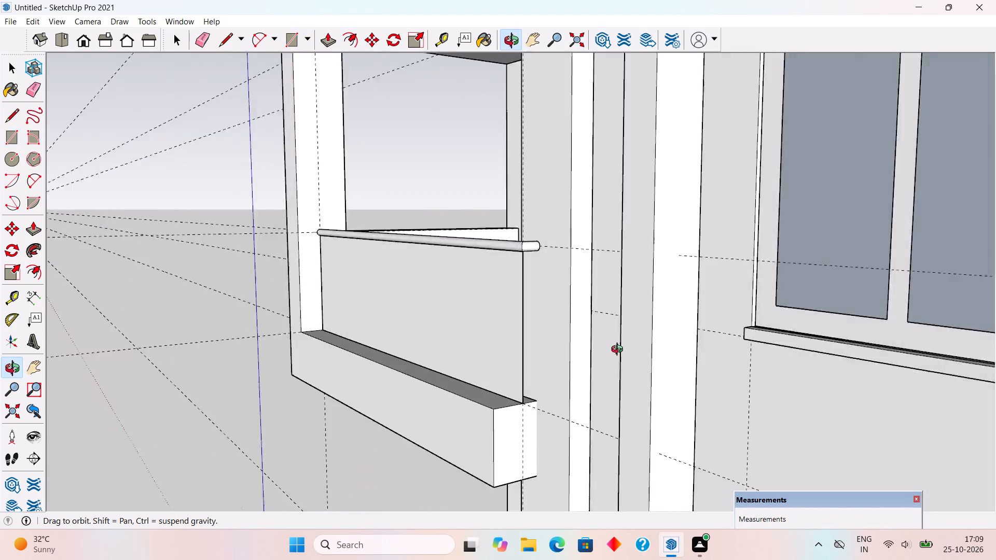
{"action": "middle_click_drag", "start_coordinate": [619, 351], "coordinate": [658, 337]}
{"action": "key", "text": "space"}
{"action": "triple_click", "coordinate": [524, 323]}
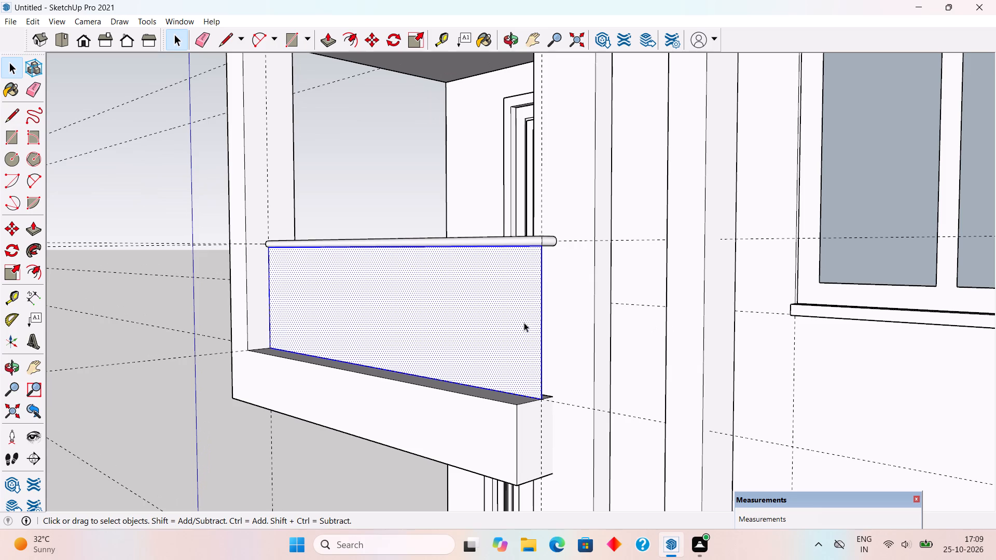
{"action": "right_click", "coordinate": [524, 323]}
{"action": "left_click", "coordinate": [568, 426]}
Draw an upright side rectangle about 3 3/4" by 2' 10 5/8" under the handrail's short return, from the front panel's top corner.
{"action": "middle_click_drag", "start_coordinate": [538, 316], "coordinate": [426, 290]}
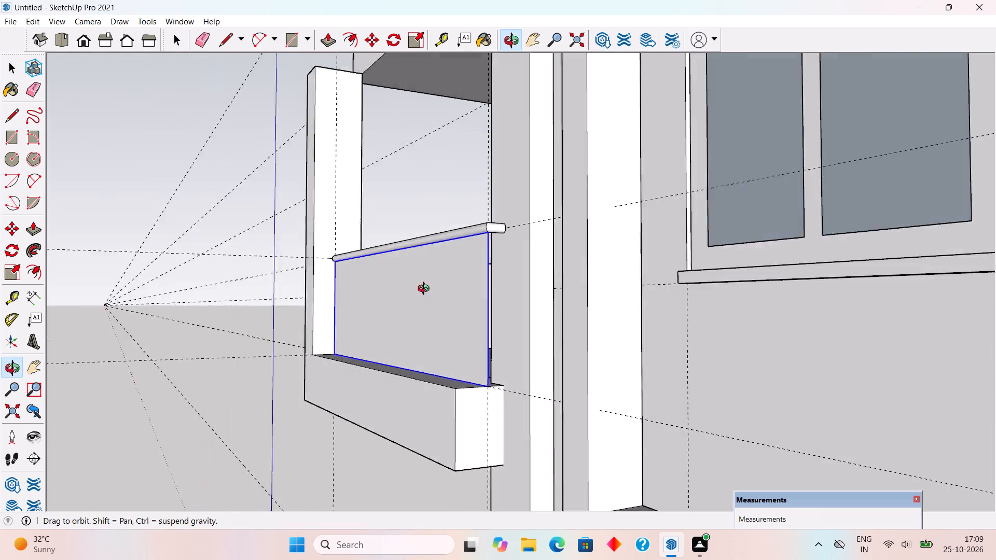
{"action": "middle_click_drag", "start_coordinate": [426, 290], "coordinate": [393, 281]}
{"action": "scroll", "coordinate": [475, 257], "scroll_direction": "up", "scroll_amount": 12}
{"action": "middle_click_drag", "start_coordinate": [428, 231], "coordinate": [351, 246]}
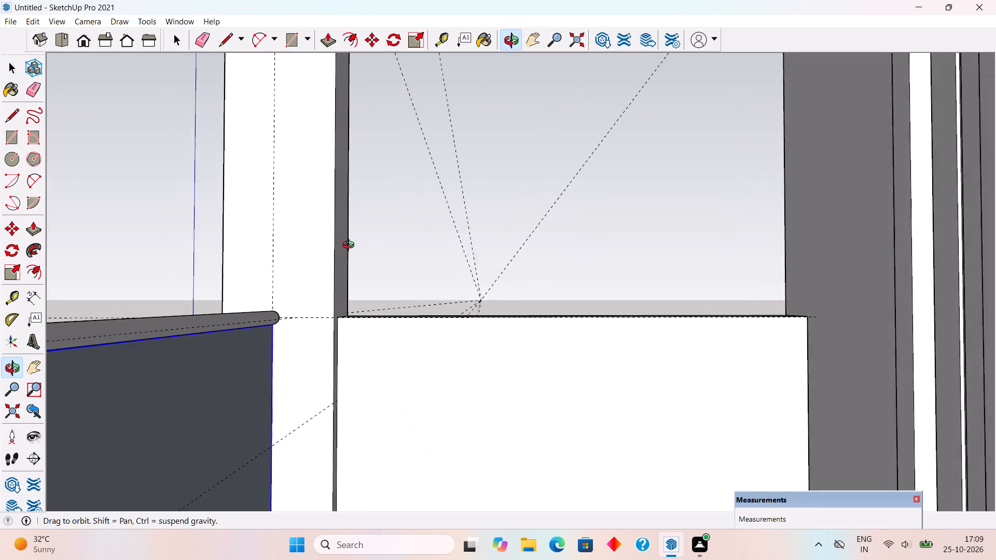
{"action": "middle_click_drag", "start_coordinate": [351, 246], "coordinate": [506, 292]}
{"action": "scroll", "coordinate": [506, 291], "scroll_direction": "down", "scroll_amount": 15}
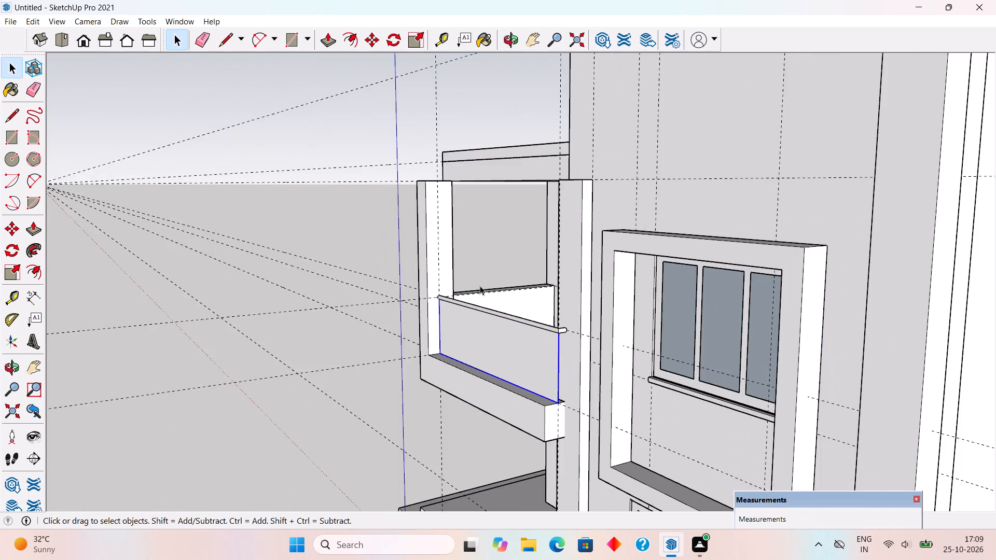
{"action": "scroll", "coordinate": [480, 286], "scroll_direction": "down", "scroll_amount": 4}
{"action": "middle_click_drag", "start_coordinate": [500, 376], "coordinate": [611, 354]}
{"action": "scroll", "coordinate": [494, 330], "scroll_direction": "up", "scroll_amount": 12}
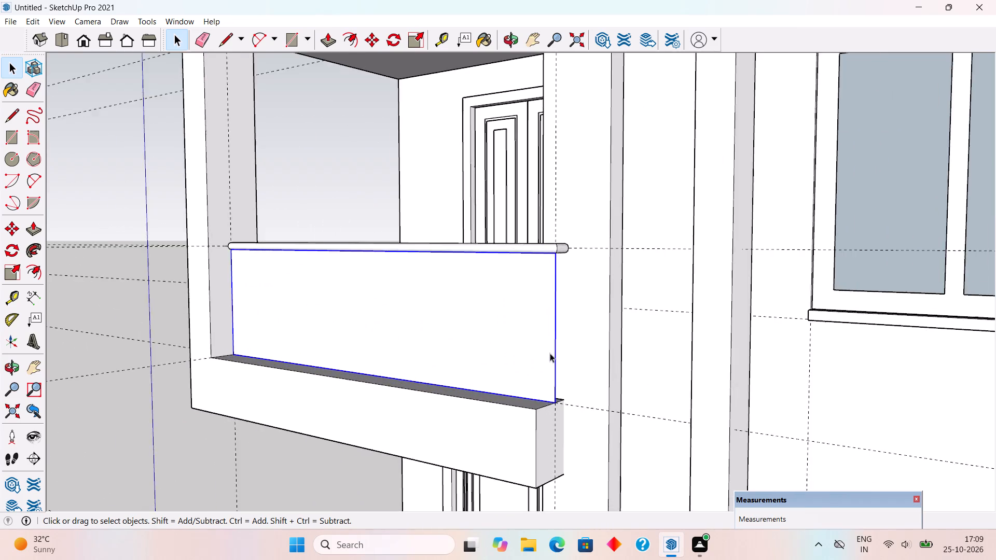
{"action": "scroll", "coordinate": [550, 353], "scroll_direction": "up", "scroll_amount": 4}
{"action": "middle_click_drag", "start_coordinate": [525, 360], "coordinate": [392, 347]}
{"action": "scroll", "coordinate": [474, 261], "scroll_direction": "up", "scroll_amount": 2}
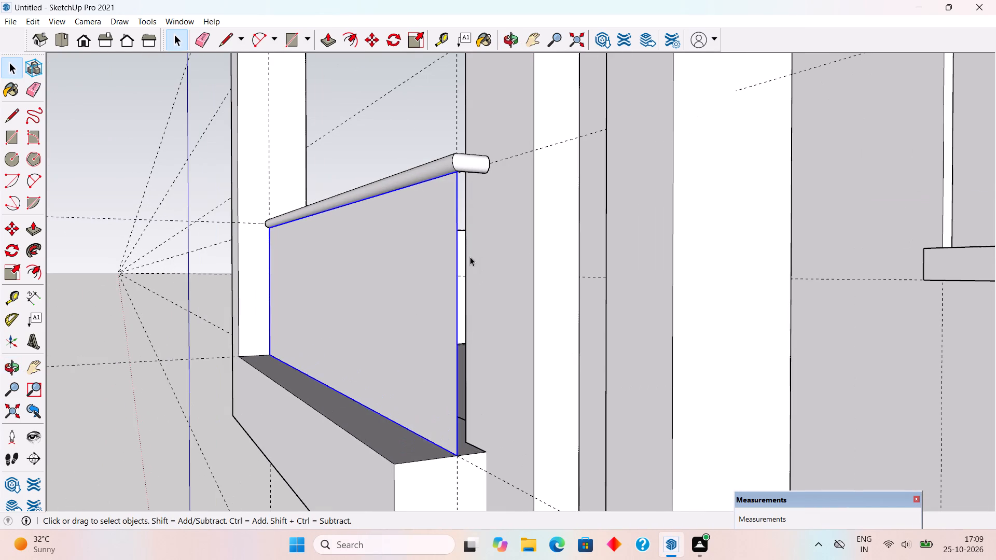
{"action": "key", "text": "r"}
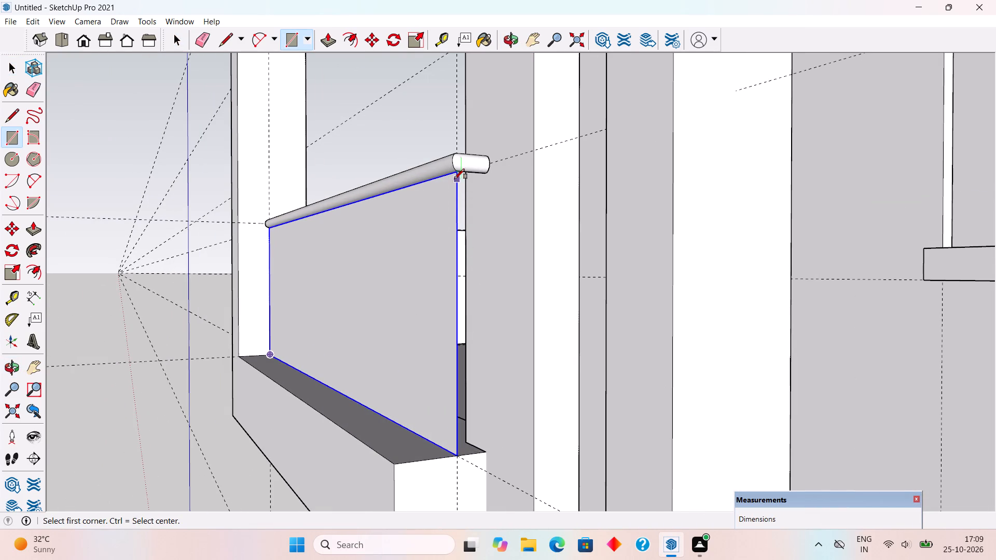
{"action": "left_click", "coordinate": [457, 175]}
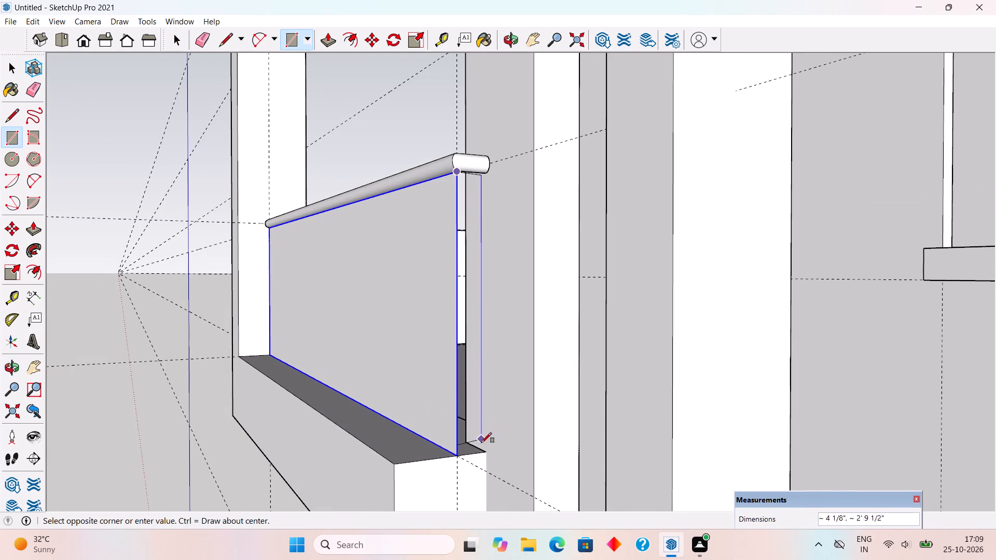
{"action": "left_click", "coordinate": [485, 451]}
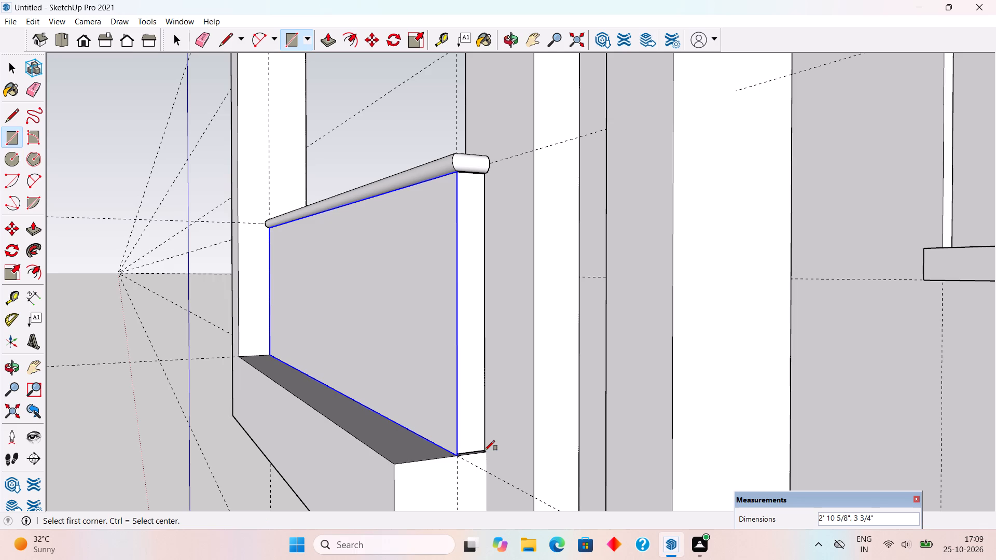
Make the narrow side panel below the handrail's return a group.
{"action": "key", "text": "space"}
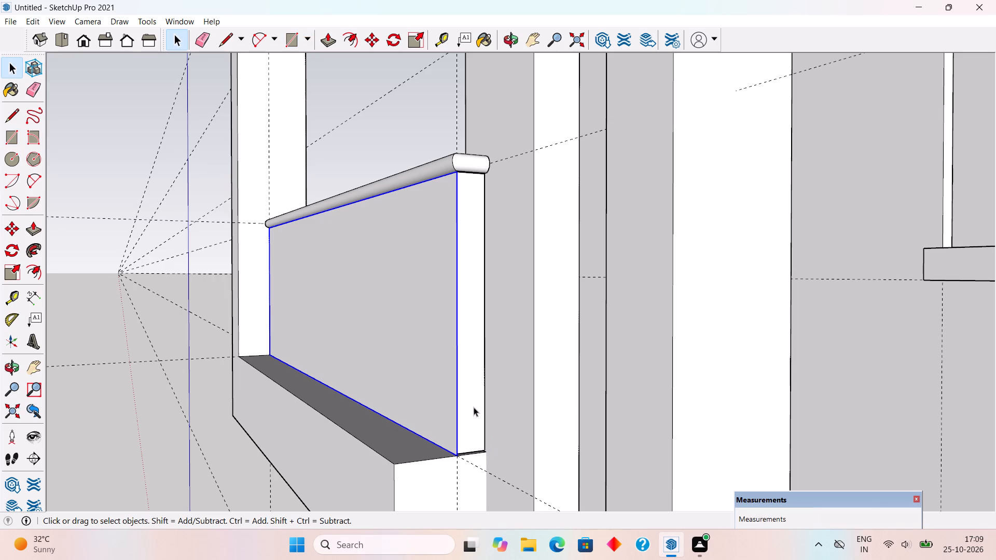
{"action": "triple_click", "coordinate": [474, 407]}
{"action": "right_click", "coordinate": [474, 407]}
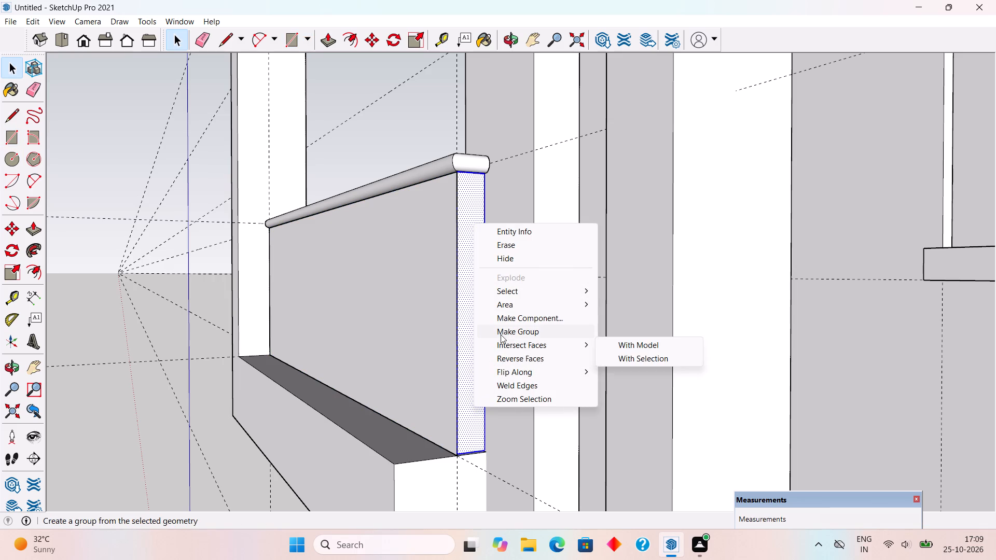
{"action": "left_click", "coordinate": [502, 331]}
Clear the selection and review the balcony's railing panels against the whole facade from the front and the side.
{"action": "middle_click_drag", "start_coordinate": [462, 355], "coordinate": [479, 367]}
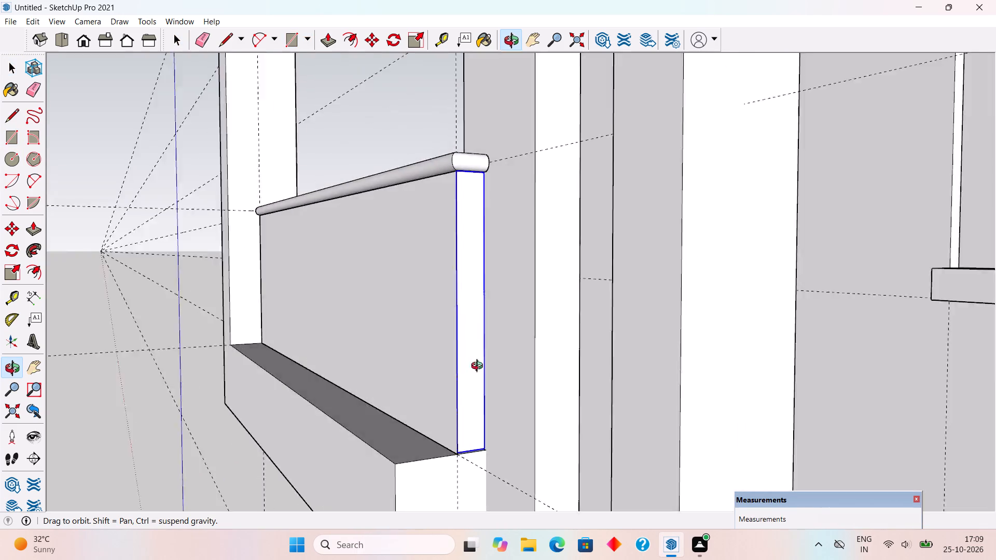
{"action": "middle_click_drag", "start_coordinate": [479, 367], "coordinate": [515, 376]}
{"action": "scroll", "coordinate": [515, 376], "scroll_direction": "down", "scroll_amount": 13}
{"action": "key", "text": "space"}
{"action": "scroll", "coordinate": [420, 400], "scroll_direction": "down", "scroll_amount": 3}
{"action": "middle_click", "coordinate": [419, 402]}
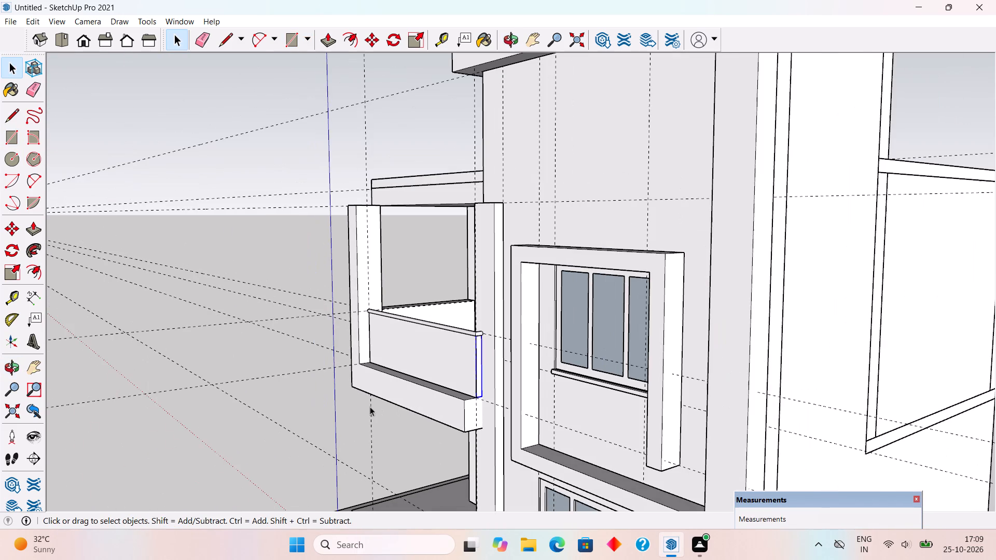
{"action": "left_click", "coordinate": [341, 407]}
{"action": "middle_click_drag", "start_coordinate": [365, 429], "coordinate": [661, 401]}
{"action": "scroll", "coordinate": [657, 401], "scroll_direction": "down", "scroll_amount": 1}
{"action": "middle_click_drag", "start_coordinate": [447, 390], "coordinate": [416, 424]}
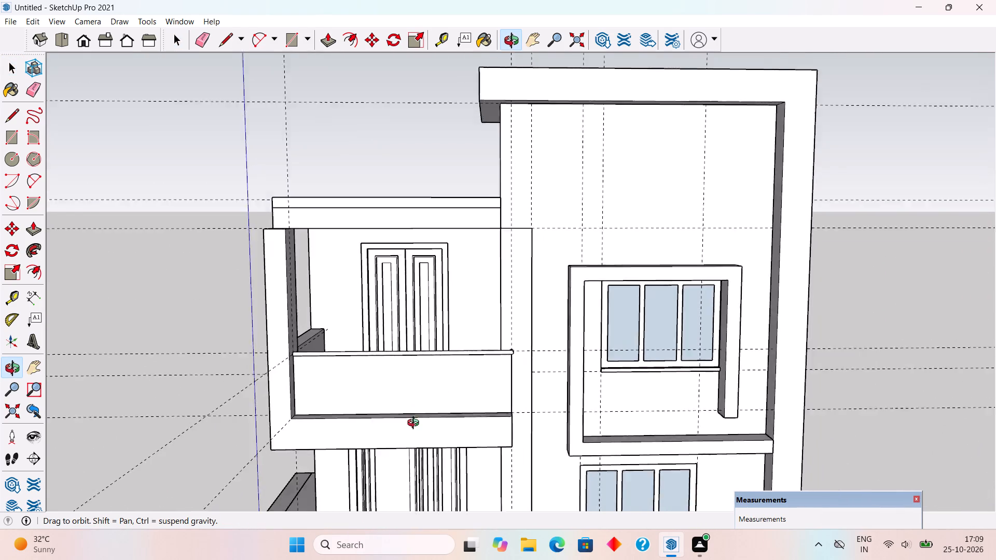
{"action": "middle_click_drag", "start_coordinate": [416, 424], "coordinate": [157, 464]}
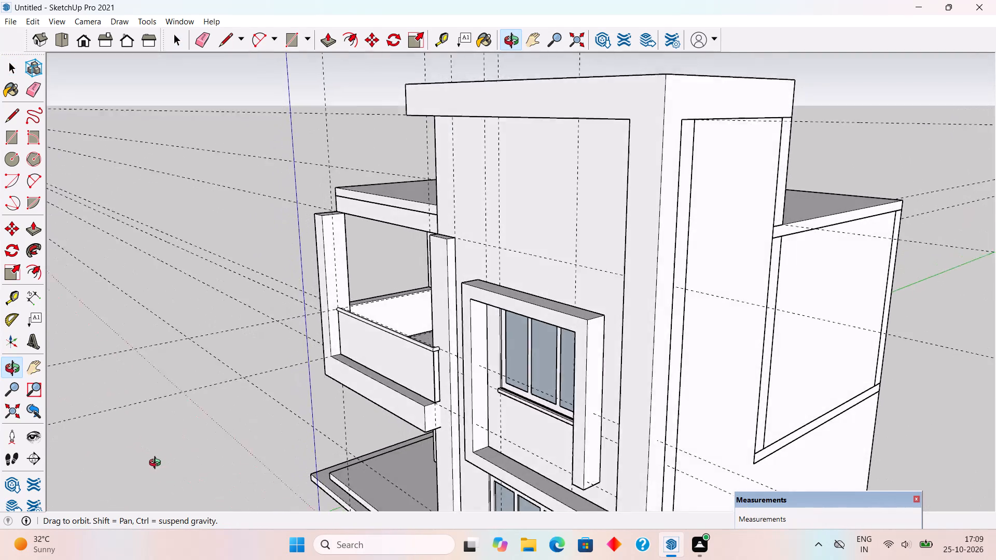
Examine the balcony railing and the left wing's roof edge from the side and the front of the house.
{"action": "middle_click_drag", "start_coordinate": [157, 464], "coordinate": [835, 426]}
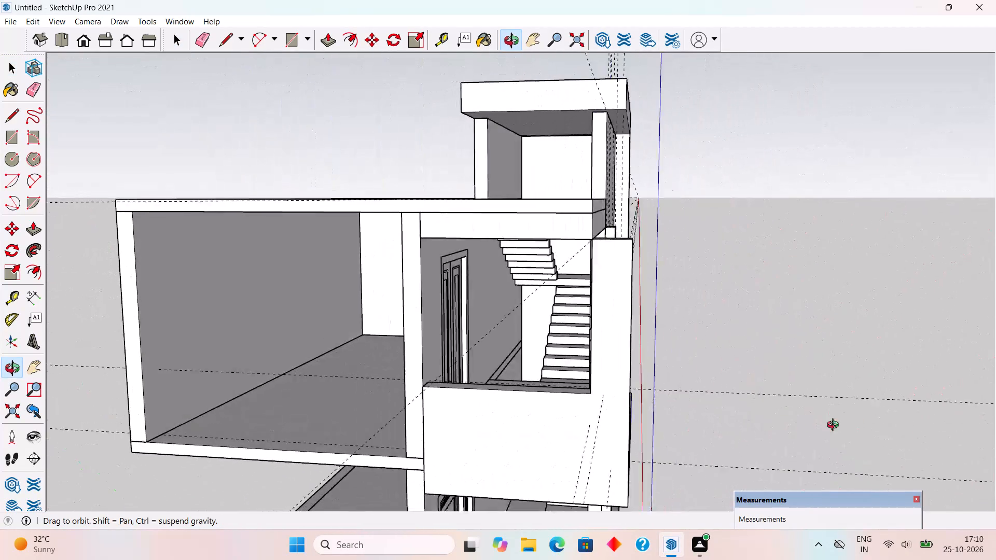
{"action": "middle_click_drag", "start_coordinate": [835, 426], "coordinate": [530, 414]}
{"action": "scroll", "coordinate": [525, 400], "scroll_direction": "down", "scroll_amount": 2}
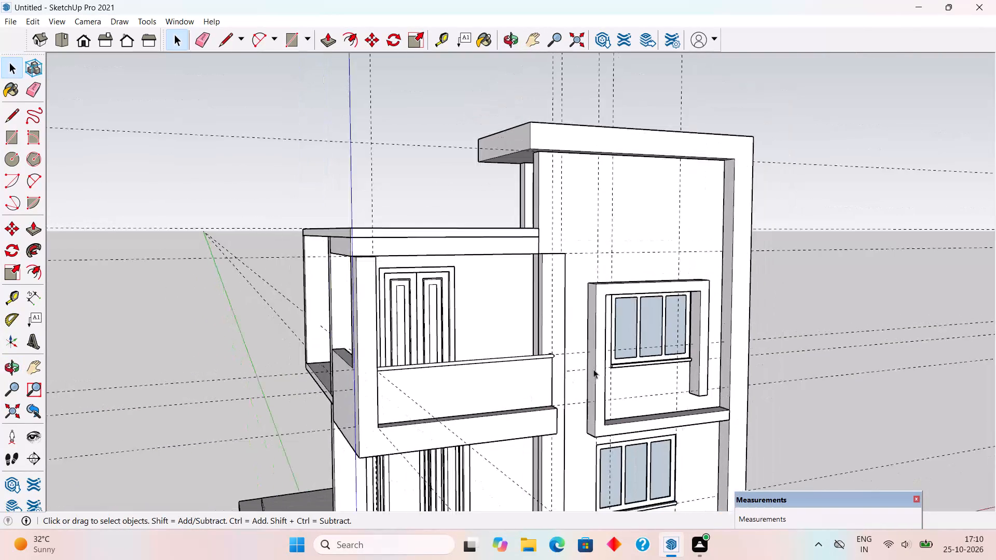
{"action": "scroll", "coordinate": [461, 383], "scroll_direction": "down", "scroll_amount": 8}
{"action": "middle_click_drag", "start_coordinate": [520, 441], "coordinate": [397, 443]}
{"action": "scroll", "coordinate": [370, 405], "scroll_direction": "up", "scroll_amount": 2}
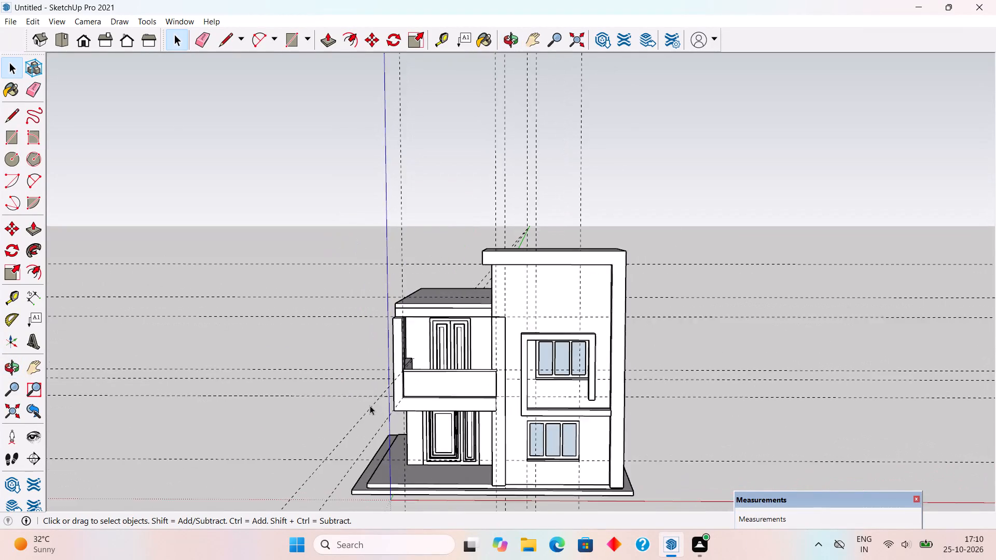
{"action": "scroll", "coordinate": [370, 405], "scroll_direction": "up", "scroll_amount": 1}
{"action": "middle_click_drag", "start_coordinate": [429, 407], "coordinate": [454, 384]}
{"action": "scroll", "coordinate": [454, 384], "scroll_direction": "down", "scroll_amount": 2}
{"action": "scroll", "coordinate": [445, 452], "scroll_direction": "up", "scroll_amount": 2}
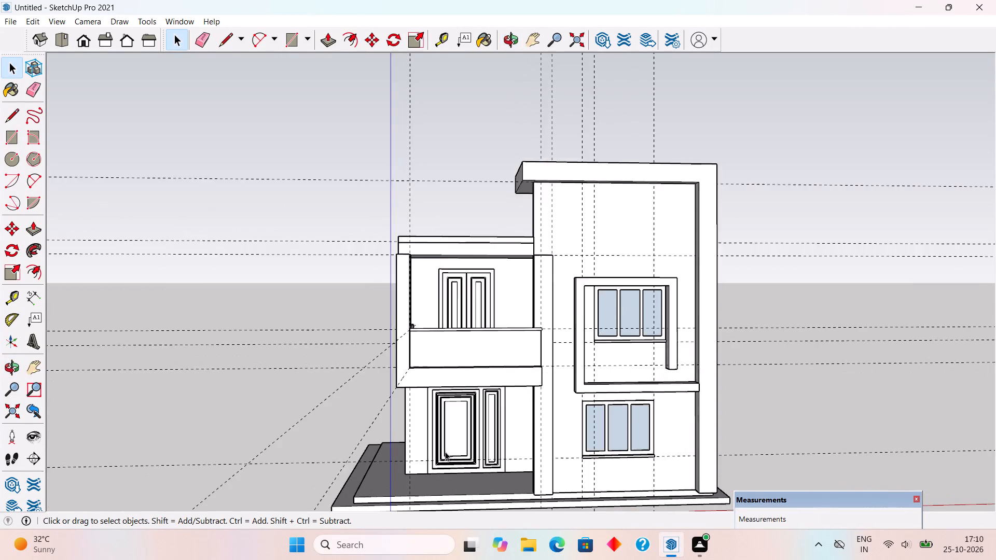
{"action": "scroll", "coordinate": [445, 452], "scroll_direction": "up", "scroll_amount": 2}
{"action": "scroll", "coordinate": [445, 452], "scroll_direction": "down", "scroll_amount": 3}
{"action": "scroll", "coordinate": [454, 497], "scroll_direction": "up", "scroll_amount": 4}
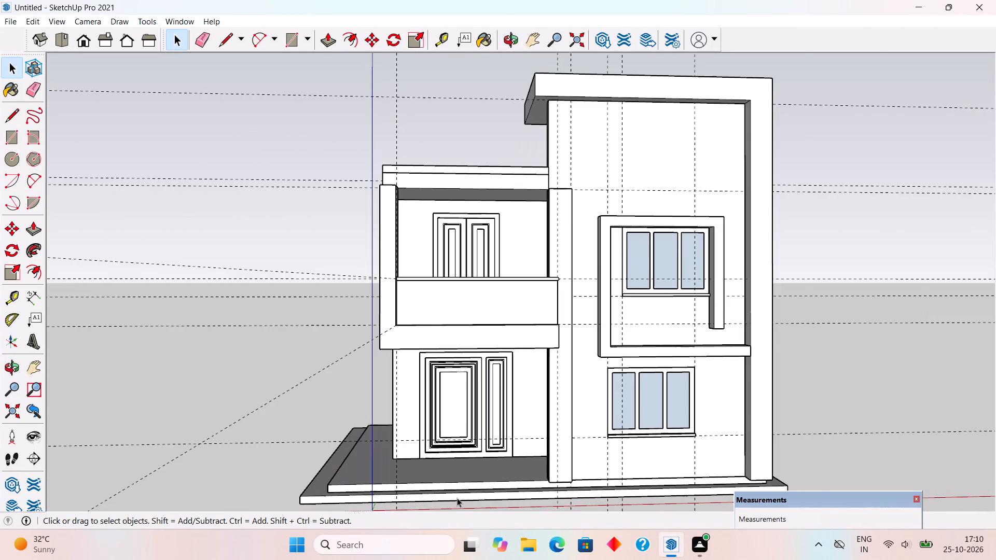
{"action": "scroll", "coordinate": [457, 498], "scroll_direction": "up", "scroll_amount": 1}
{"action": "middle_click_drag", "start_coordinate": [454, 484], "coordinate": [446, 483]}
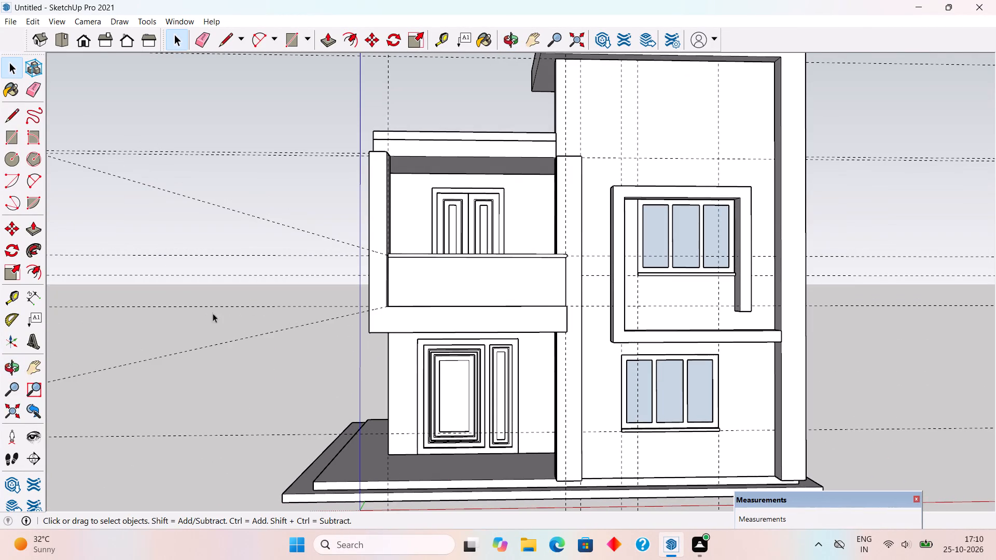
Push/Pull the front face of the beam under the left wing's roof slab 1' 6" outward over the balcony.
{"action": "scroll", "coordinate": [333, 231], "scroll_direction": "down", "scroll_amount": 2}
{"action": "middle_click_drag", "start_coordinate": [341, 264], "coordinate": [350, 315]}
{"action": "scroll", "coordinate": [419, 223], "scroll_direction": "up", "scroll_amount": 2}
{"action": "middle_click_drag", "start_coordinate": [419, 223], "coordinate": [501, 267]}
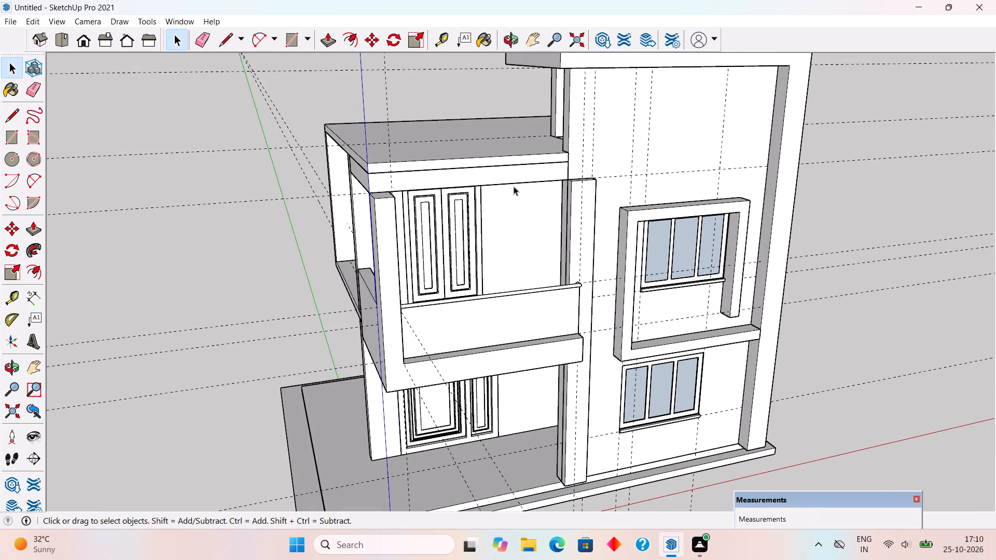
{"action": "triple_click", "coordinate": [511, 180]}
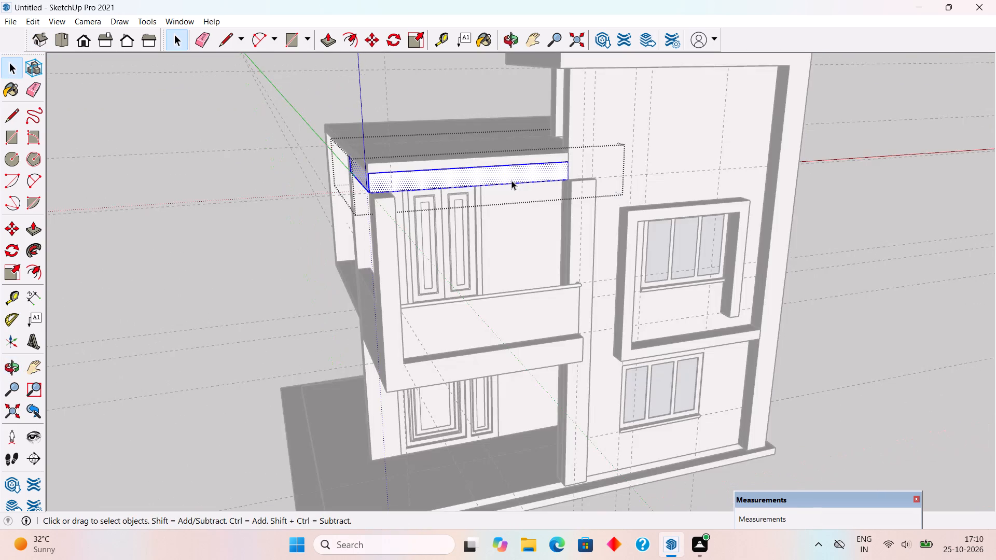
{"action": "scroll", "coordinate": [626, 149], "scroll_direction": "up", "scroll_amount": 8}
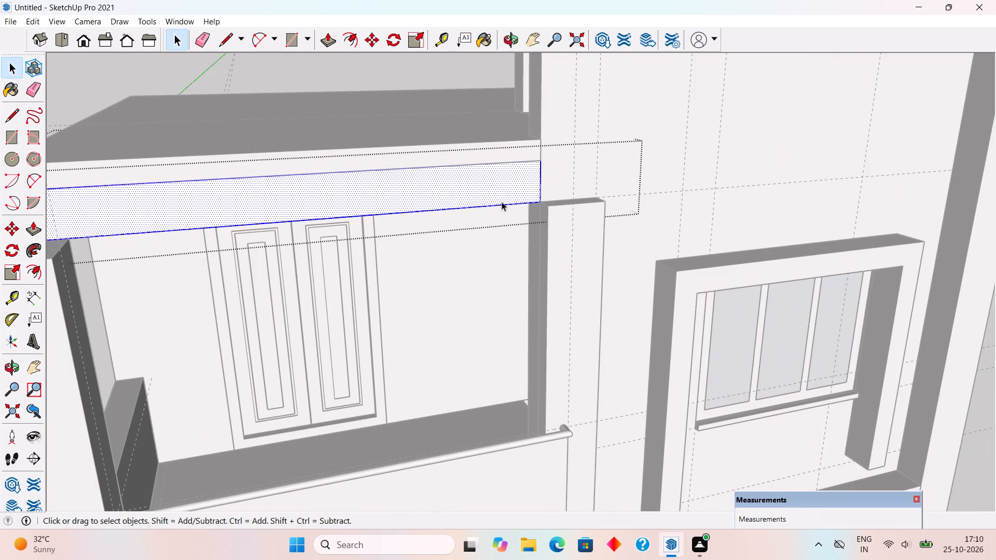
{"action": "key", "text": "p"}
{"action": "left_click", "coordinate": [500, 199]}
{"action": "scroll", "coordinate": [551, 435], "scroll_direction": "down", "scroll_amount": 4}
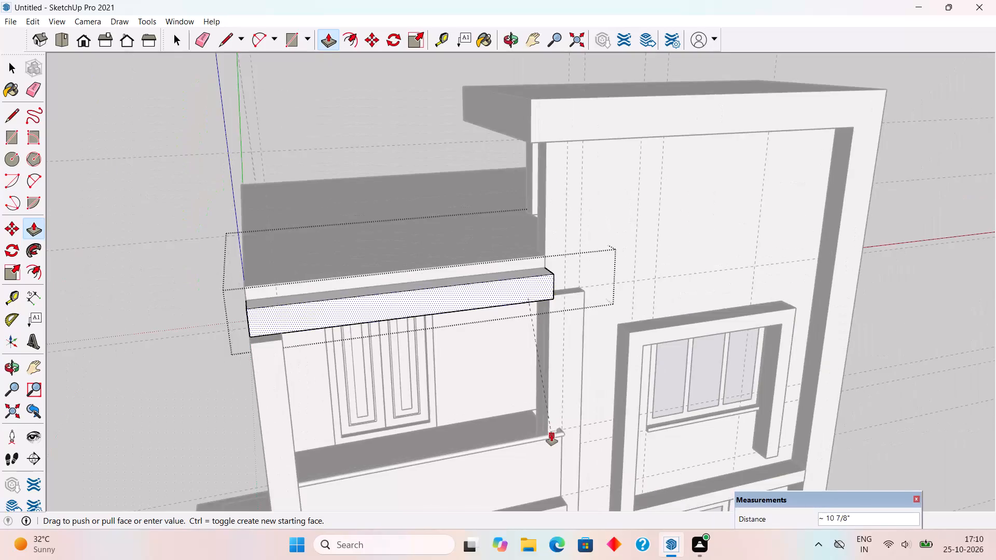
{"action": "scroll", "coordinate": [551, 435], "scroll_direction": "down", "scroll_amount": 6}
{"action": "left_click", "coordinate": [542, 491]}
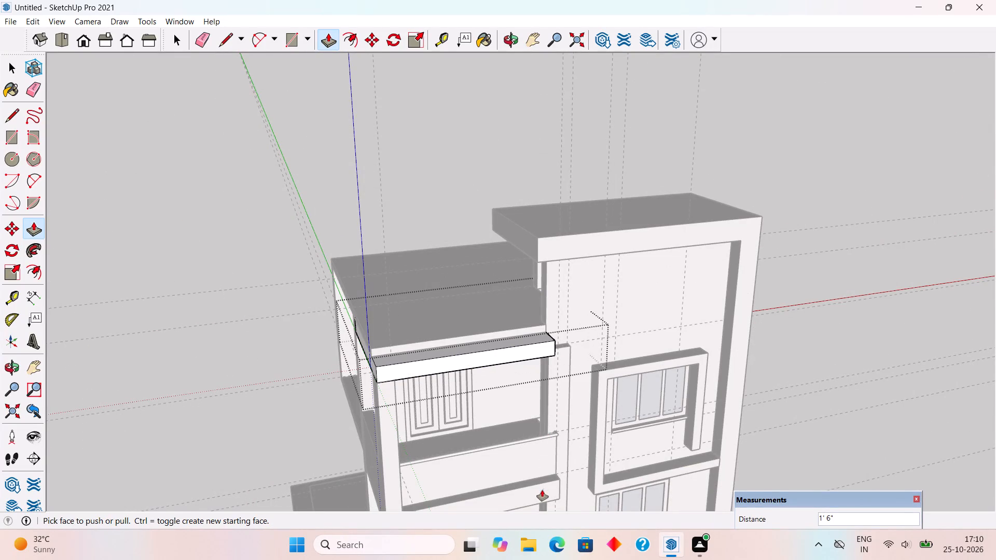
{"action": "key", "text": "space"}
Extend the projecting beam's end face 6" toward the main block with Push/Pull, and leave the beam's group.
{"action": "middle_click_drag", "start_coordinate": [616, 382], "coordinate": [195, 376]}
{"action": "scroll", "coordinate": [330, 340], "scroll_direction": "up", "scroll_amount": 4}
{"action": "scroll", "coordinate": [400, 320], "scroll_direction": "up", "scroll_amount": 1}
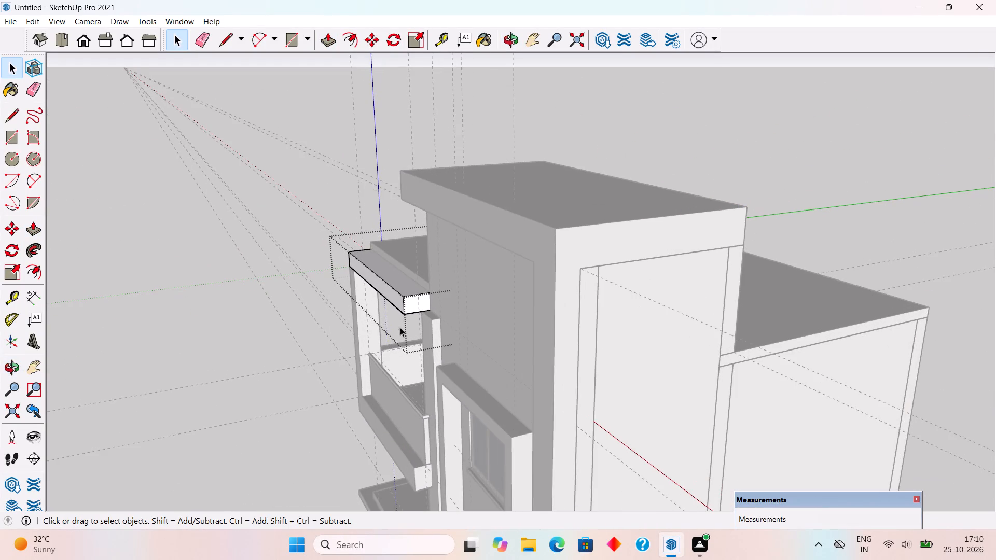
{"action": "middle_click_drag", "start_coordinate": [394, 346], "coordinate": [411, 330]}
{"action": "scroll", "coordinate": [433, 306], "scroll_direction": "up", "scroll_amount": 10}
{"action": "left_click", "coordinate": [423, 293]}
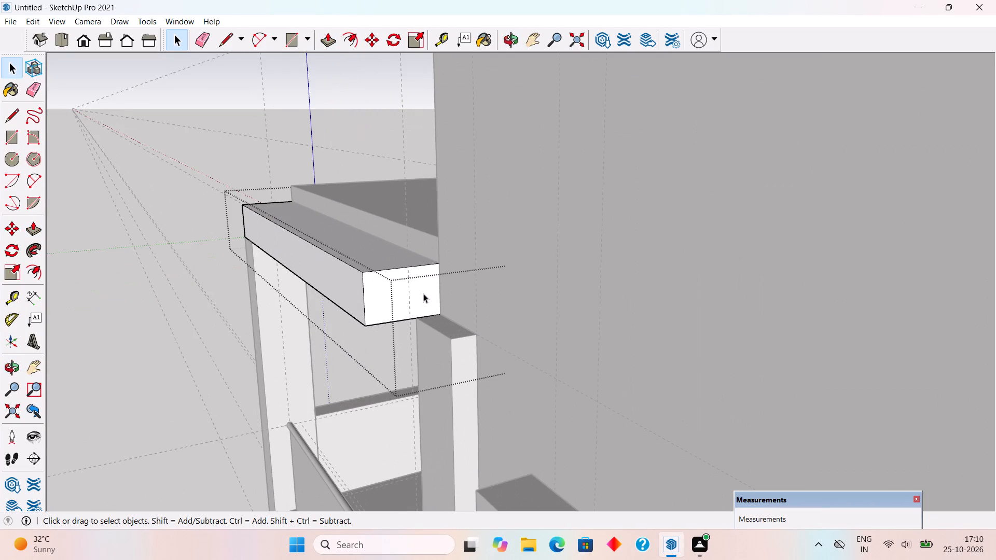
{"action": "scroll", "coordinate": [399, 387], "scroll_direction": "up", "scroll_amount": 4}
{"action": "middle_click_drag", "start_coordinate": [413, 388], "coordinate": [445, 388]}
{"action": "key", "text": "p"}
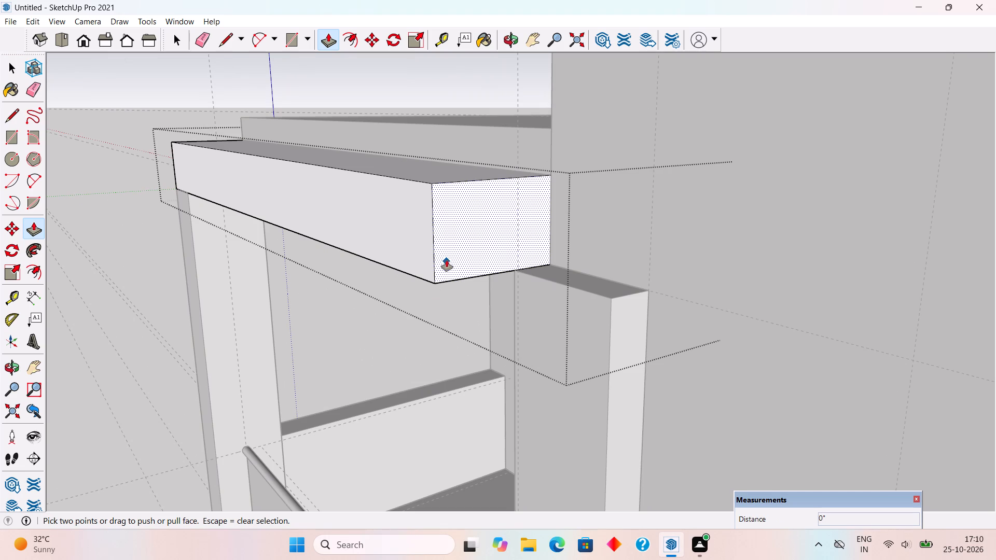
{"action": "left_click", "coordinate": [447, 260]}
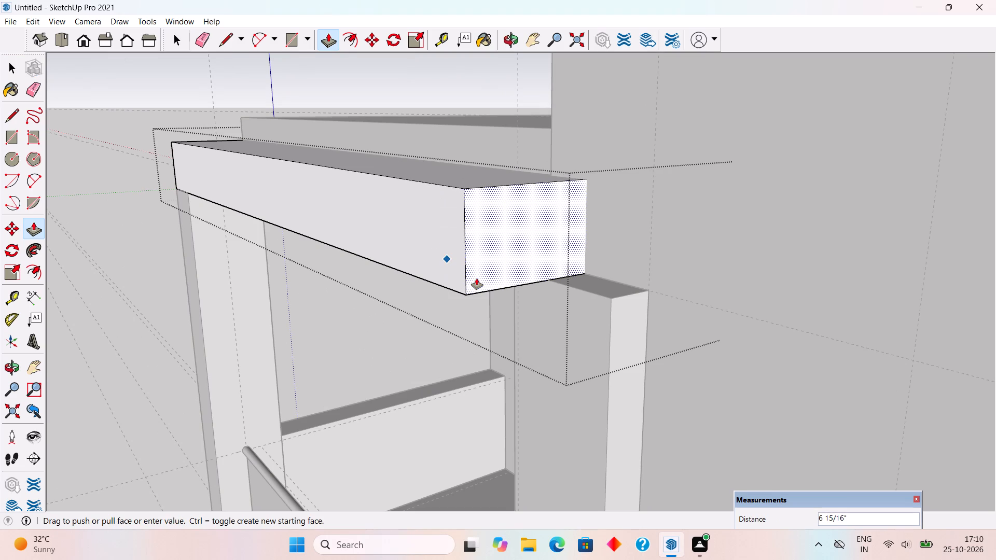
{"action": "type", "text": "6\""}
{"action": "key", "text": "Return"}
{"action": "key", "text": "space"}
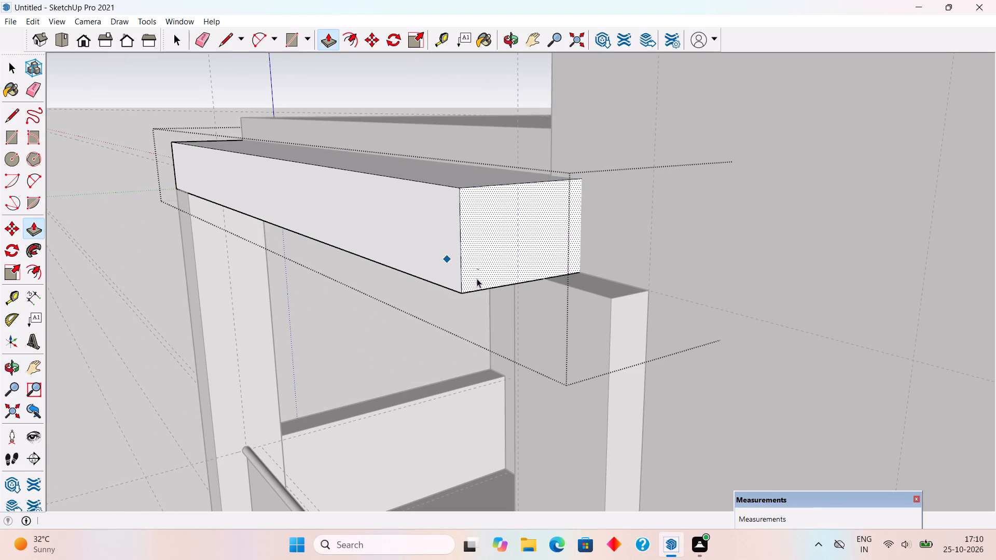
{"action": "scroll", "coordinate": [477, 278], "scroll_direction": "down", "scroll_amount": 11}
{"action": "left_click", "coordinate": [419, 335]}
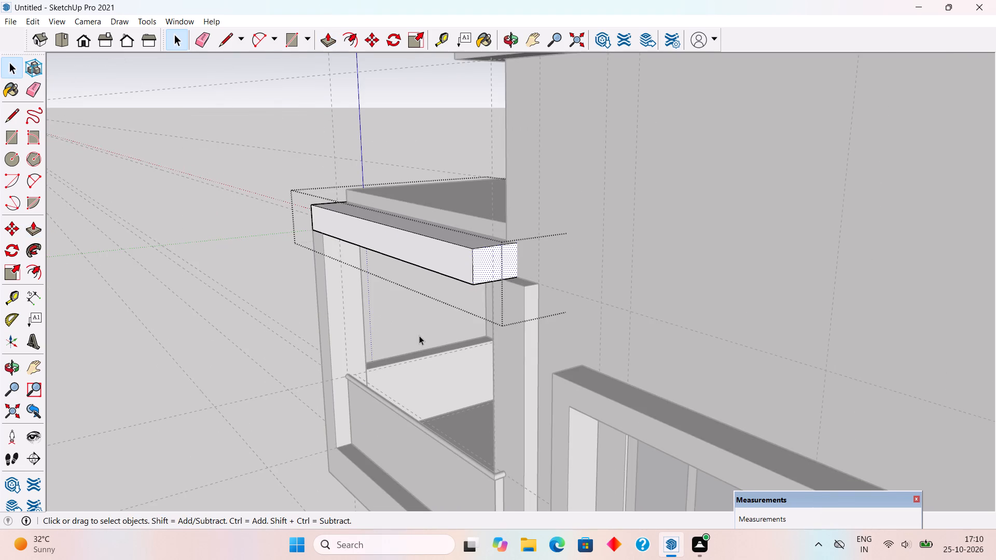
{"action": "scroll", "coordinate": [394, 342], "scroll_direction": "down", "scroll_amount": 1}
Inside the beam's group, draw an 11' 6" line along the rear edge of its top face, beside the roof slab.
{"action": "middle_click_drag", "start_coordinate": [386, 347], "coordinate": [687, 387]}
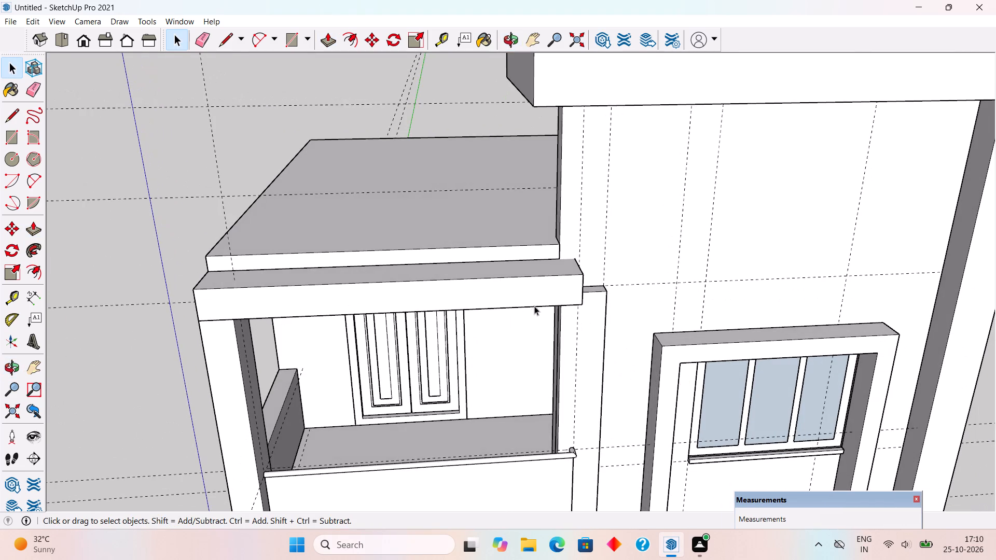
{"action": "scroll", "coordinate": [534, 306], "scroll_direction": "down", "scroll_amount": 6}
{"action": "middle_click_drag", "start_coordinate": [491, 312], "coordinate": [717, 376]}
{"action": "scroll", "coordinate": [599, 329], "scroll_direction": "up", "scroll_amount": 4}
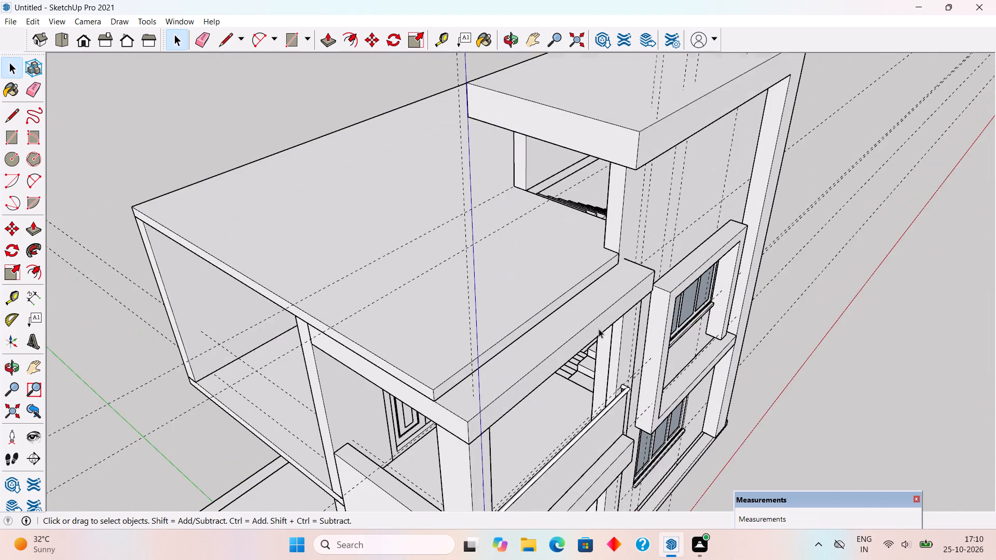
{"action": "scroll", "coordinate": [618, 279], "scroll_direction": "up", "scroll_amount": 10}
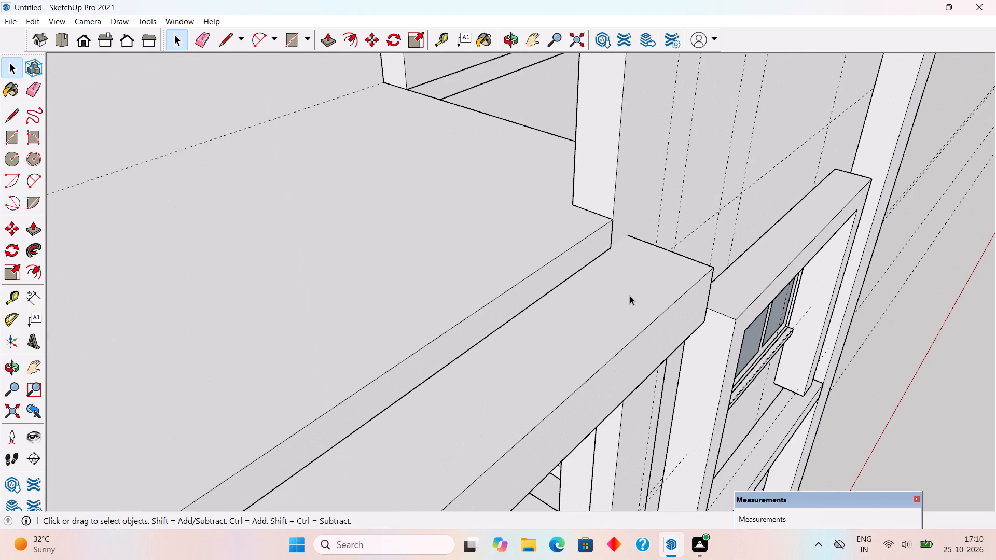
{"action": "triple_click", "coordinate": [630, 296]}
{"action": "key", "text": "l"}
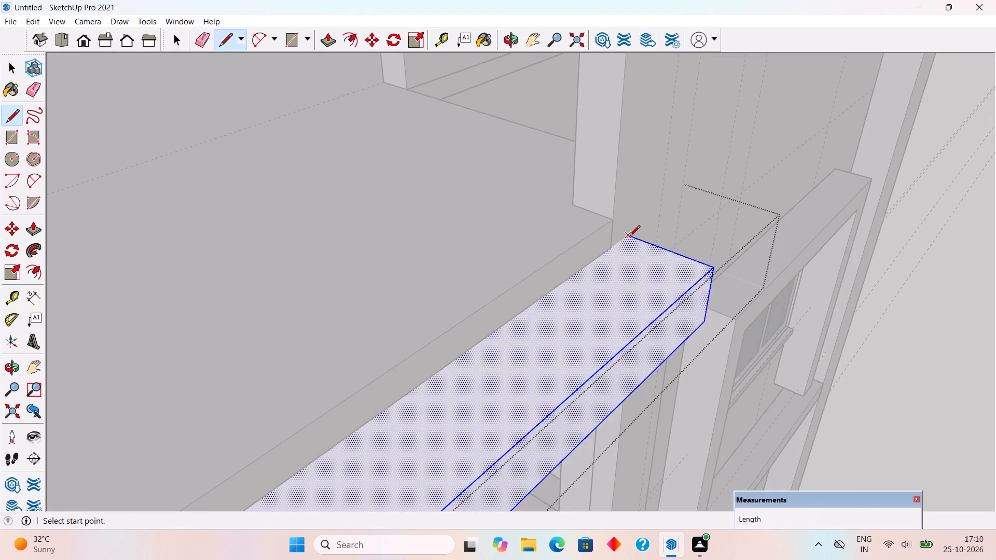
{"action": "left_click", "coordinate": [629, 237]}
{"action": "scroll", "coordinate": [561, 287], "scroll_direction": "down", "scroll_amount": 11}
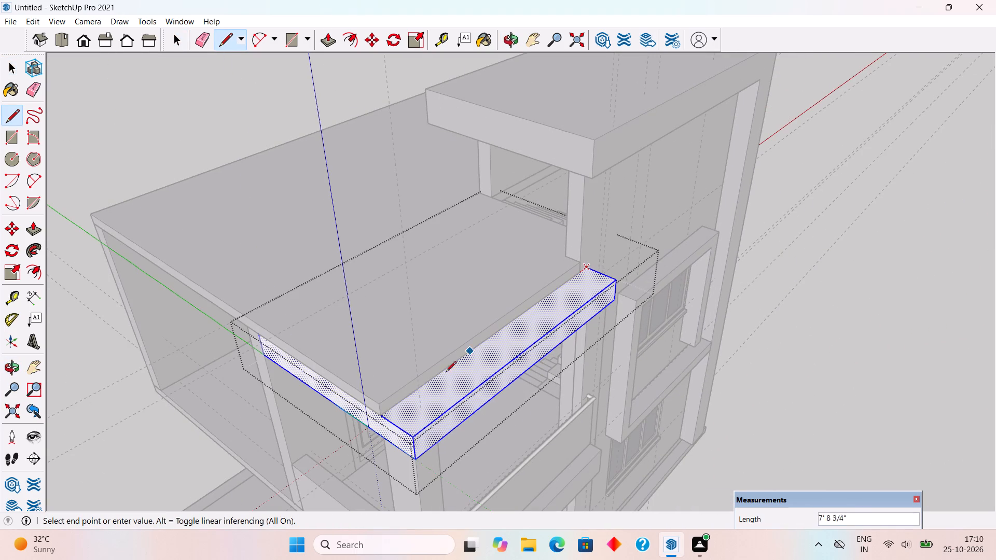
{"action": "left_click", "coordinate": [379, 419]}
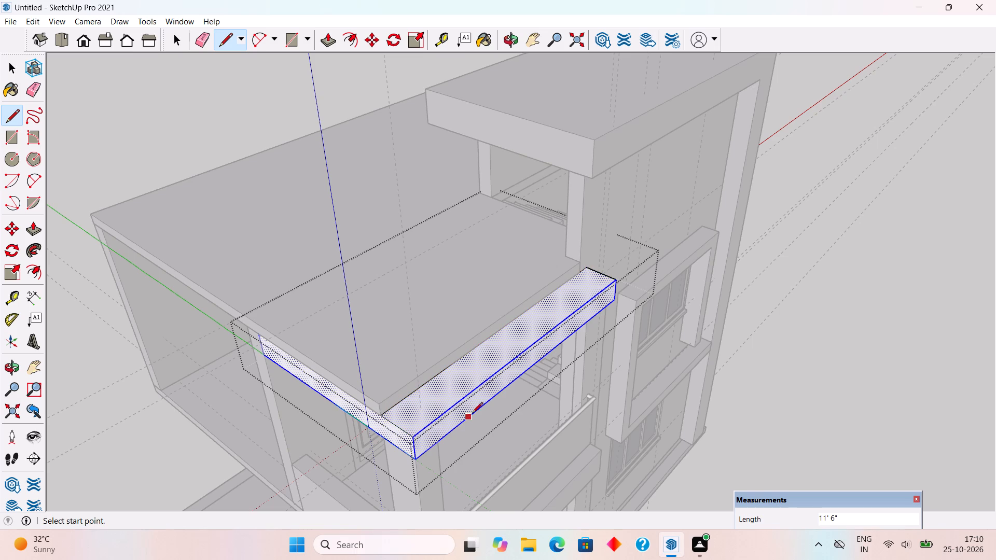
Push/Pull the projecting beam's top face up to the level of the left wing's roof slab, and leave the group.
{"action": "key", "text": "p"}
{"action": "left_click", "coordinate": [462, 396]}
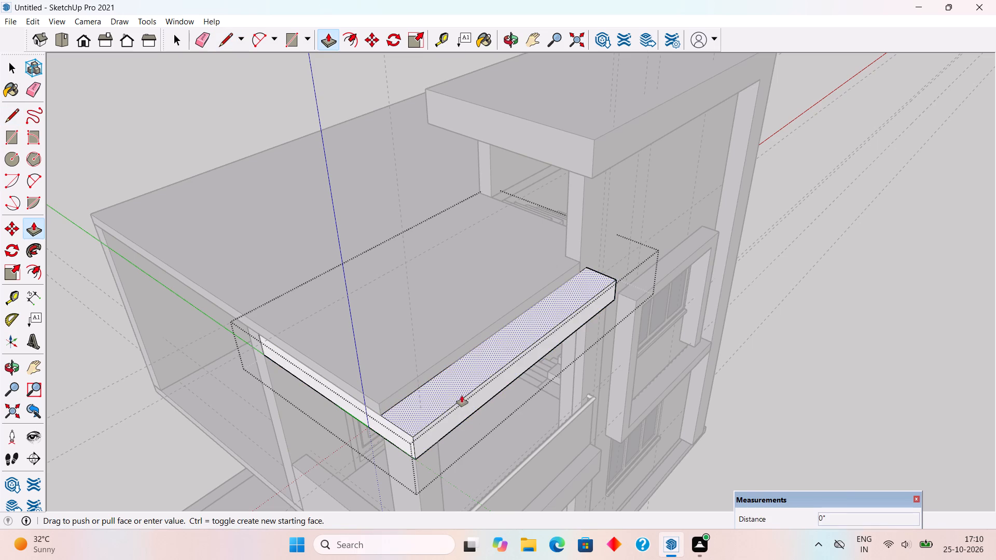
{"action": "left_click", "coordinate": [369, 391]}
{"action": "key", "text": "space"}
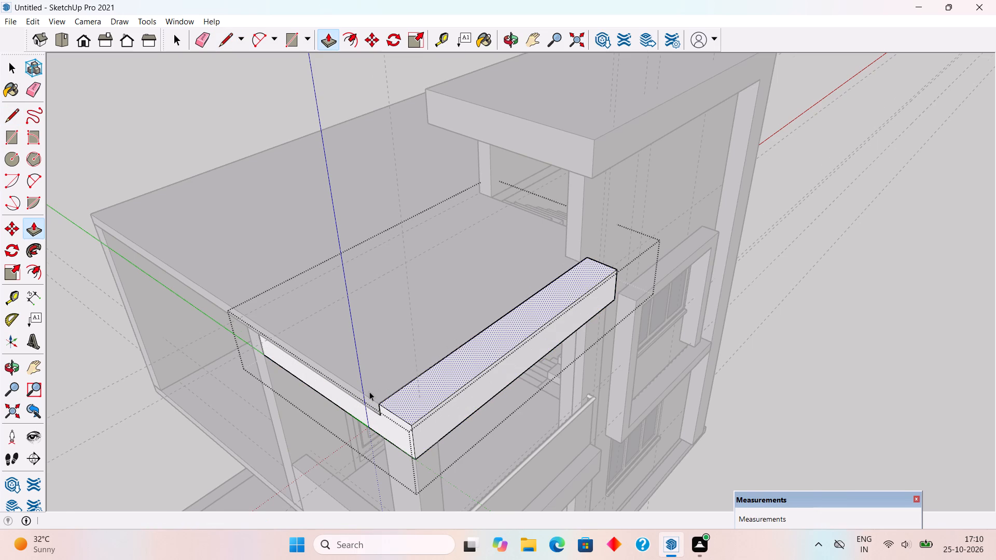
{"action": "scroll", "coordinate": [369, 391], "scroll_direction": "down", "scroll_amount": 11}
{"action": "left_click", "coordinate": [615, 427]}
Draw an 11' 6" by 1' 6" rectangle covering the top of the left wing's projecting front beam.
{"action": "middle_click_drag", "start_coordinate": [611, 422], "coordinate": [422, 275]}
{"action": "scroll", "coordinate": [265, 283], "scroll_direction": "up", "scroll_amount": 1}
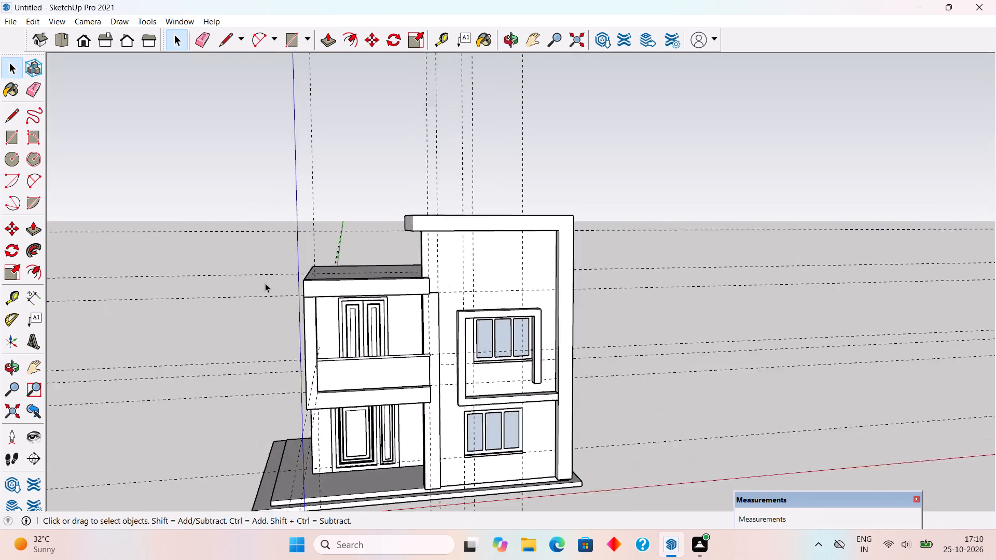
{"action": "scroll", "coordinate": [265, 283], "scroll_direction": "up", "scroll_amount": 2}
{"action": "middle_click_drag", "start_coordinate": [343, 307], "coordinate": [318, 288]}
{"action": "scroll", "coordinate": [318, 288], "scroll_direction": "up", "scroll_amount": 4}
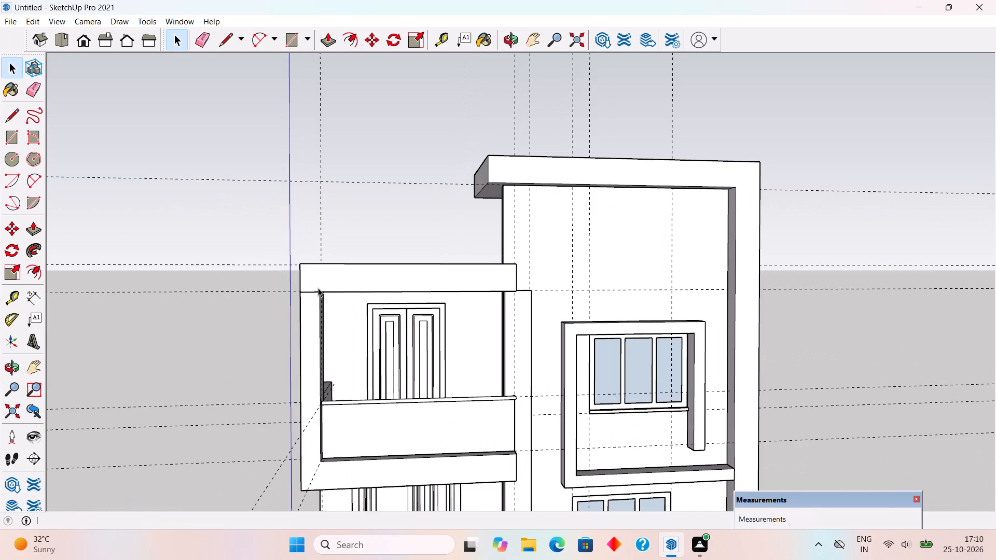
{"action": "middle_click_drag", "start_coordinate": [320, 309], "coordinate": [348, 444]}
{"action": "middle_click_drag", "start_coordinate": [307, 424], "coordinate": [278, 457]}
{"action": "scroll", "coordinate": [234, 355], "scroll_direction": "up", "scroll_amount": 5}
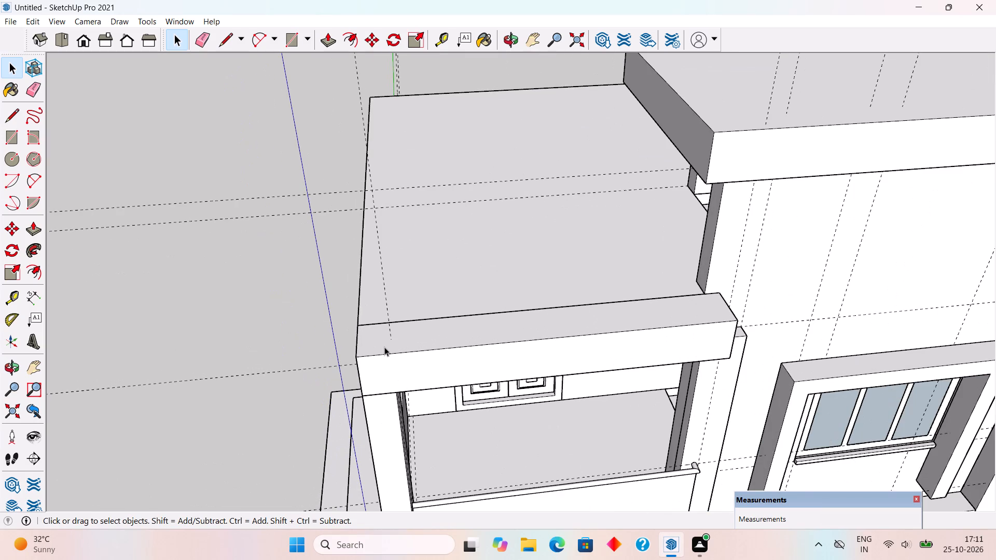
{"action": "middle_click_drag", "start_coordinate": [385, 348], "coordinate": [405, 451]}
{"action": "scroll", "coordinate": [407, 455], "scroll_direction": "up", "scroll_amount": 1}
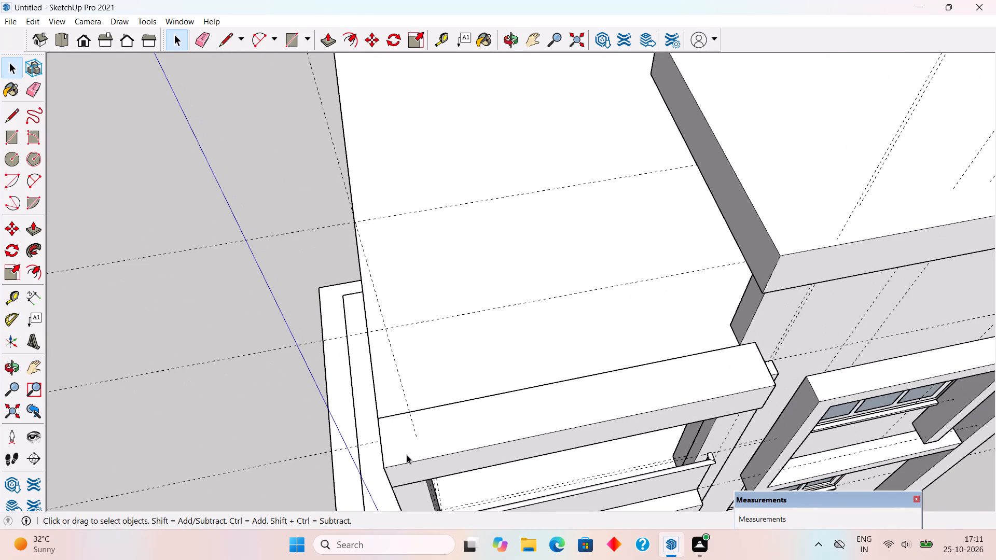
{"action": "key", "text": "r"}
{"action": "scroll", "coordinate": [407, 455], "scroll_direction": "up", "scroll_amount": 1}
{"action": "left_click", "coordinate": [376, 418]}
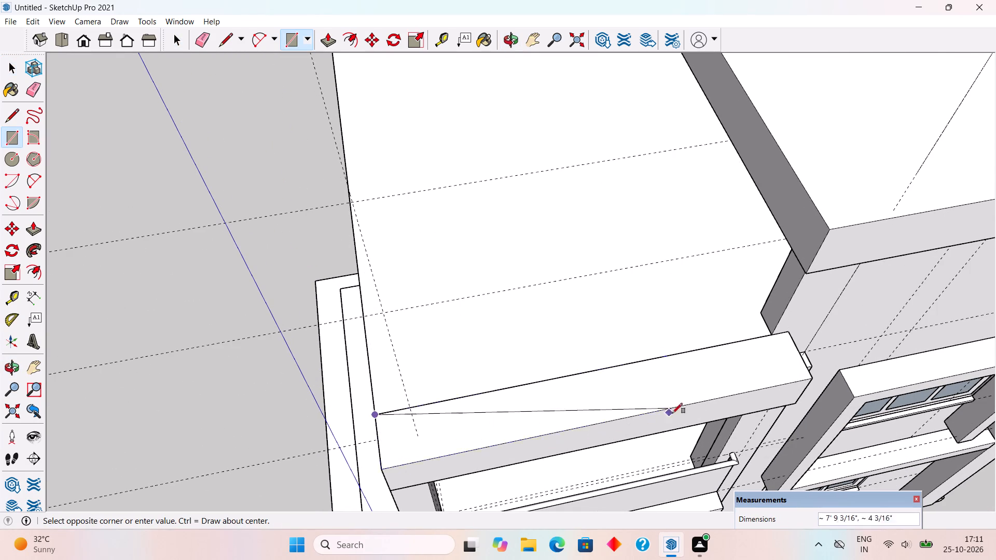
{"action": "left_click", "coordinate": [811, 379]}
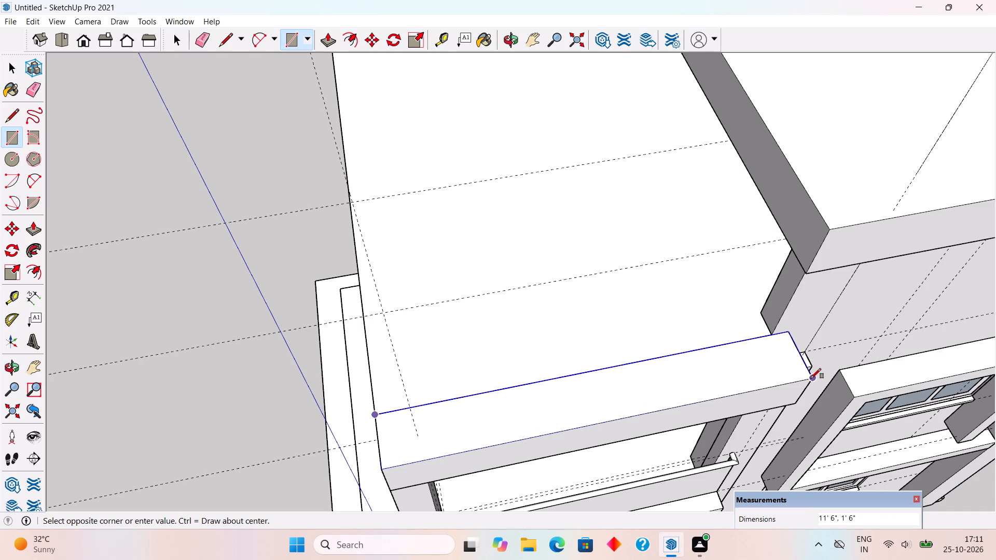
Push/Pull the rectangle on top of the front beam up 2" as a thin cap.
{"action": "key", "text": "p"}
{"action": "left_click", "coordinate": [787, 368]}
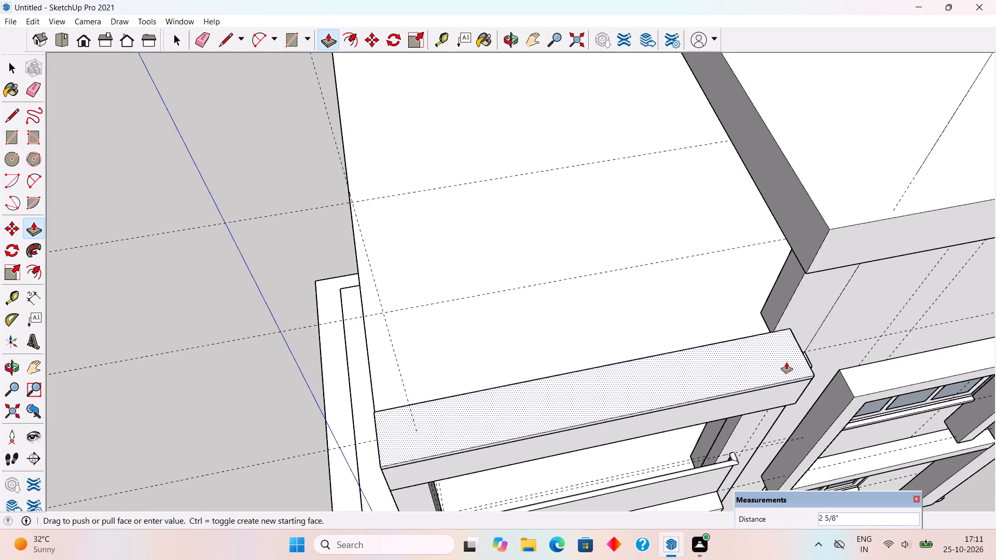
{"action": "type", "text": "2\""}
{"action": "key", "text": "Return"}
{"action": "key", "text": "space"}
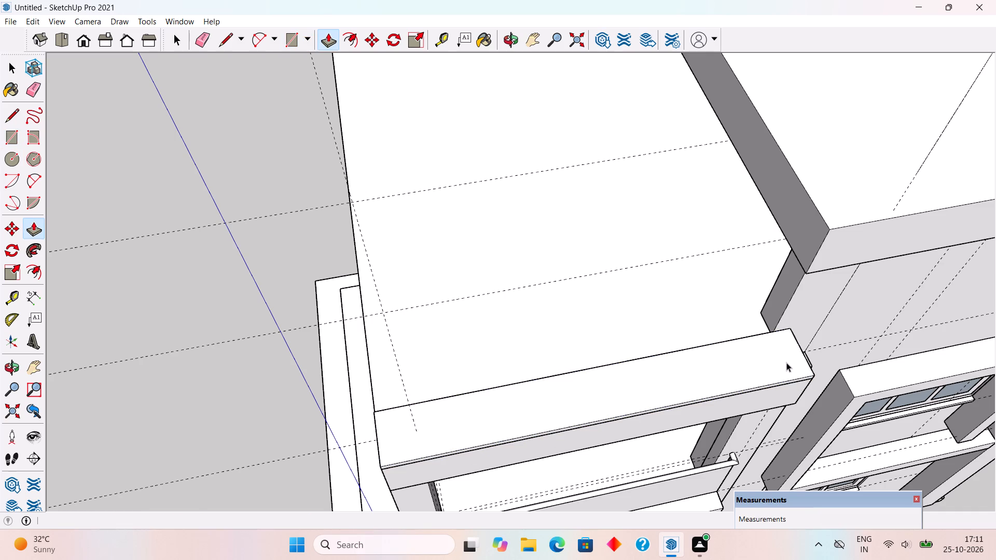
{"action": "middle_click_drag", "start_coordinate": [864, 419], "coordinate": [538, 322]}
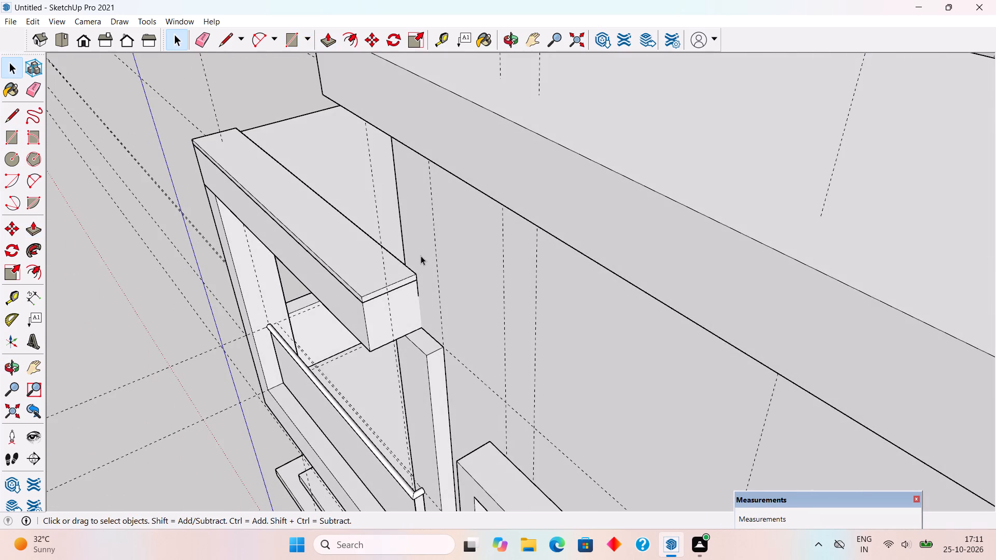
{"action": "scroll", "coordinate": [421, 256], "scroll_direction": "down", "scroll_amount": 3}
{"action": "scroll", "coordinate": [513, 457], "scroll_direction": "down", "scroll_amount": 2}
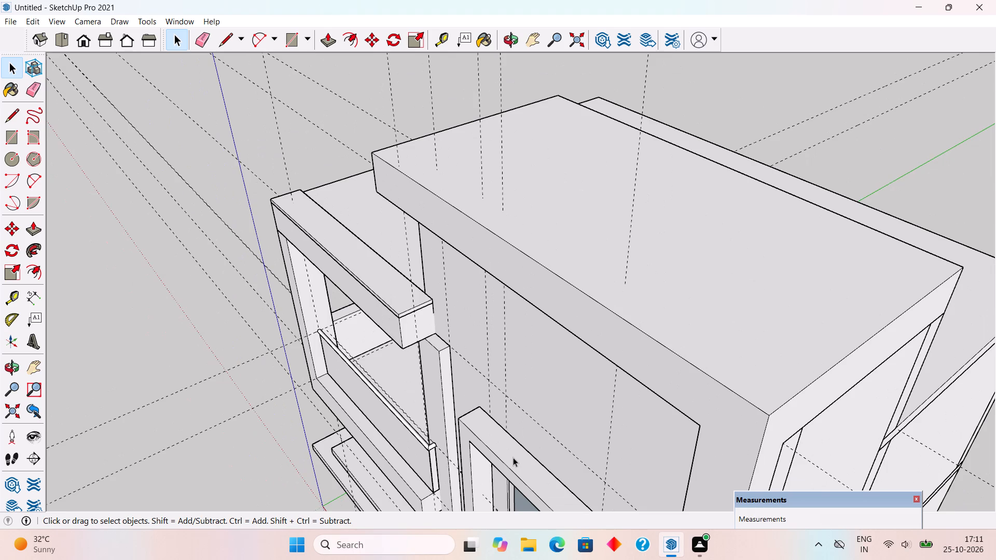
Push/Pull the end face of the front beam's thin cap 13' across the tower's front, to the far side column.
{"action": "middle_click_drag", "start_coordinate": [496, 395], "coordinate": [473, 297]}
{"action": "scroll", "coordinate": [471, 298], "scroll_direction": "up", "scroll_amount": 3}
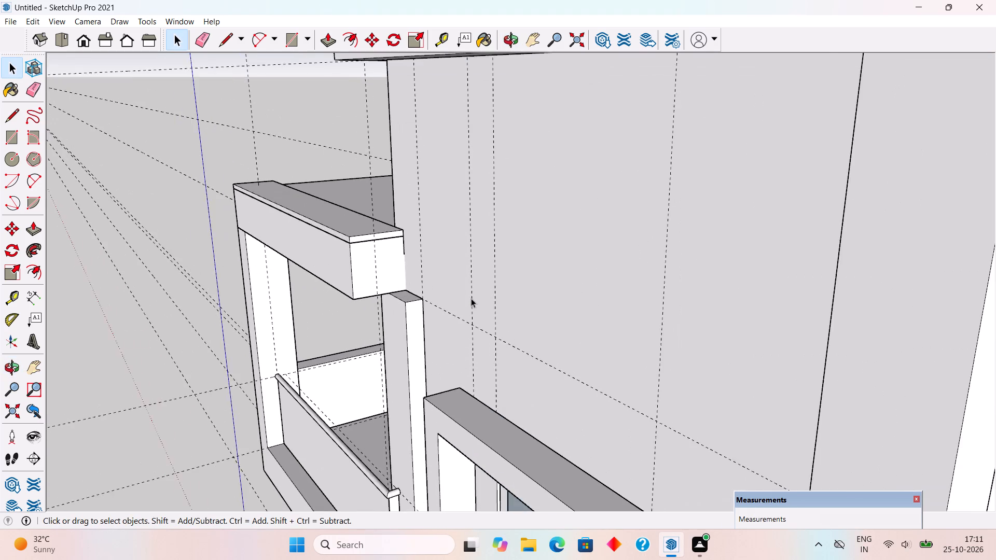
{"action": "scroll", "coordinate": [471, 298], "scroll_direction": "up", "scroll_amount": 2}
{"action": "scroll", "coordinate": [362, 228], "scroll_direction": "up", "scroll_amount": 4}
{"action": "left_click", "coordinate": [385, 231]}
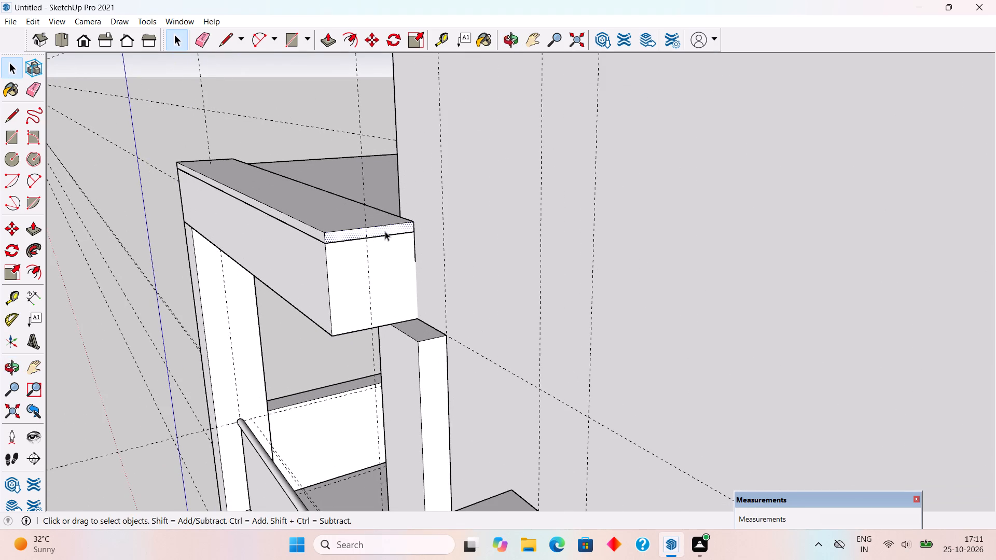
{"action": "key", "text": "p"}
{"action": "left_click", "coordinate": [385, 231]}
{"action": "scroll", "coordinate": [414, 260], "scroll_direction": "down", "scroll_amount": 13}
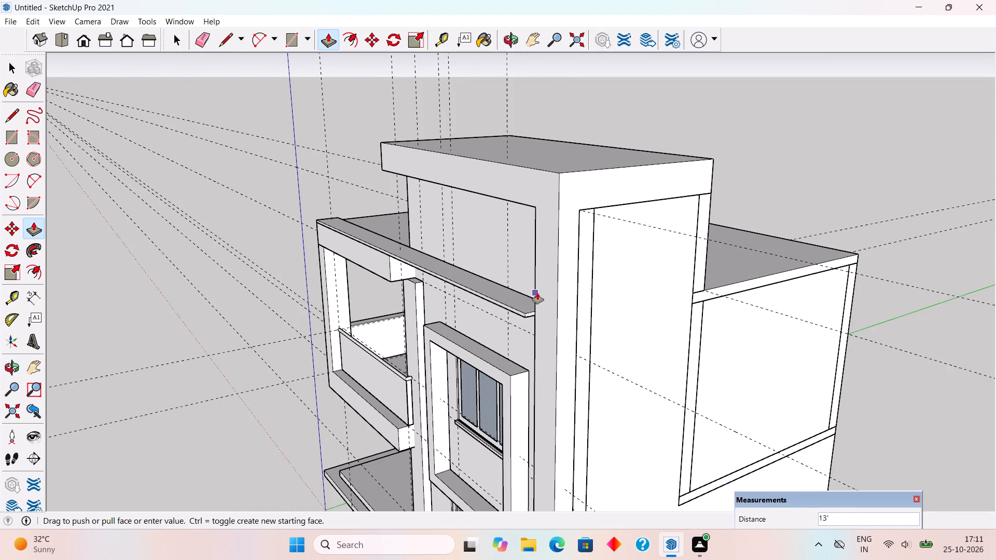
{"action": "left_click", "coordinate": [537, 293]}
{"action": "middle_click_drag", "start_coordinate": [531, 373], "coordinate": [862, 261]}
{"action": "middle_click_drag", "start_coordinate": [727, 302], "coordinate": [793, 300]}
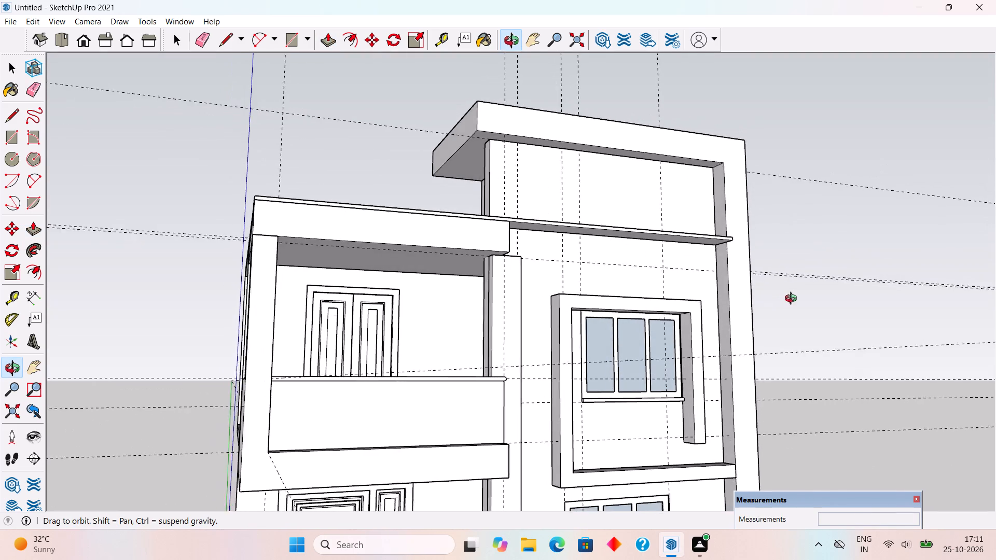
{"action": "middle_click_drag", "start_coordinate": [793, 300], "coordinate": [797, 303]}
{"action": "key", "text": "space"}
Make the extended thin cap above the front beam into a group.
{"action": "middle_click_drag", "start_coordinate": [665, 300], "coordinate": [649, 337]}
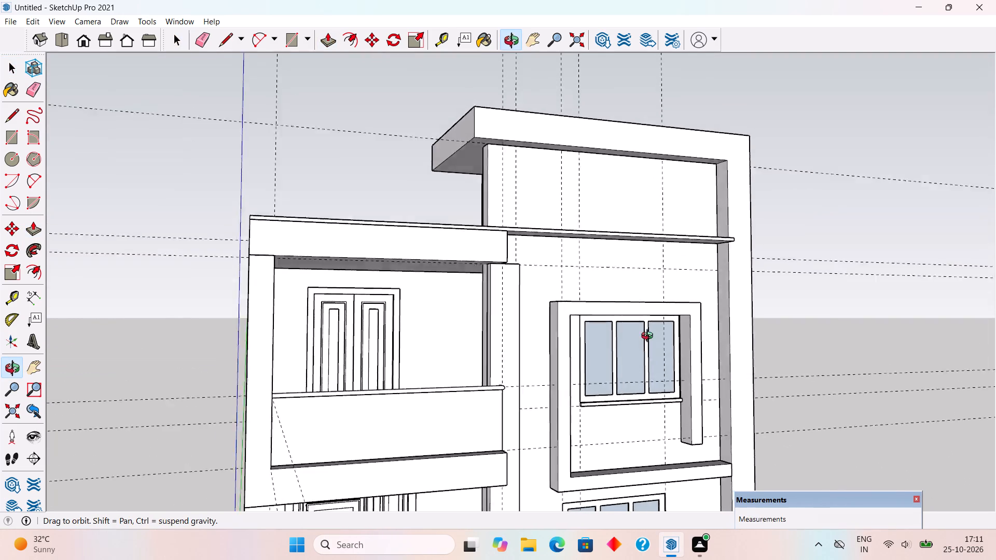
{"action": "middle_click_drag", "start_coordinate": [649, 337], "coordinate": [548, 453]}
{"action": "scroll", "coordinate": [407, 281], "scroll_direction": "up", "scroll_amount": 5}
{"action": "double_click", "coordinate": [559, 280]}
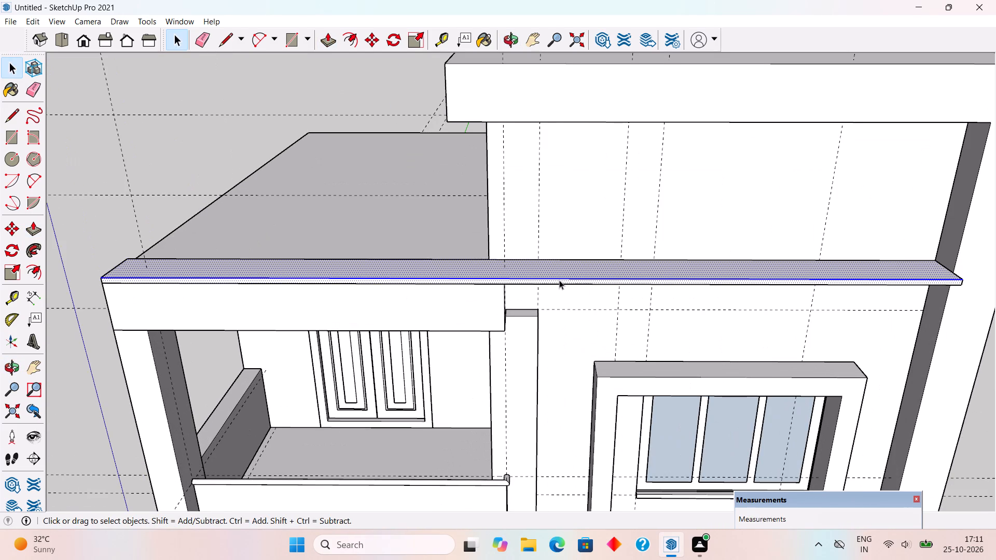
{"action": "left_click", "coordinate": [559, 280]}
{"action": "right_click", "coordinate": [559, 280]}
{"action": "left_click", "coordinate": [605, 388]}
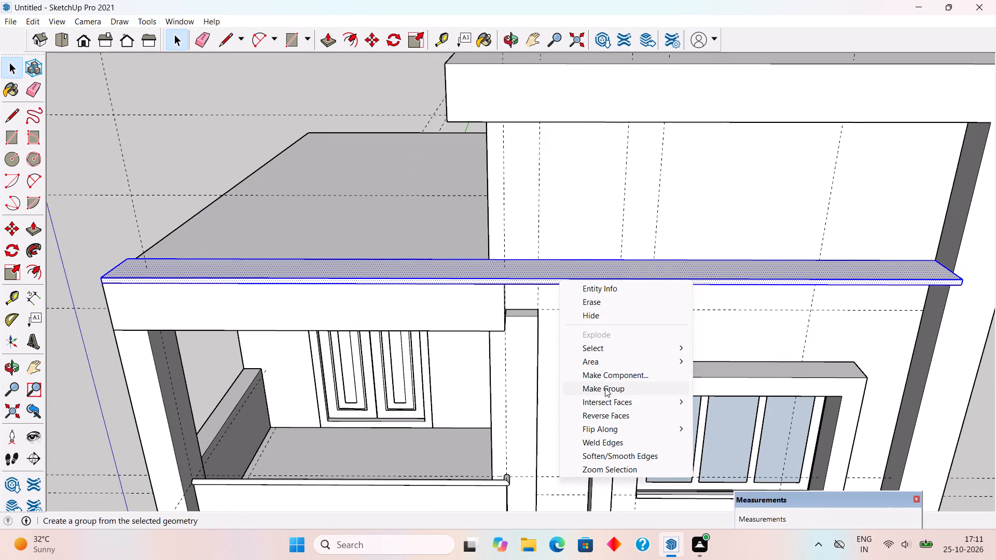
{"action": "scroll", "coordinate": [605, 381], "scroll_direction": "down", "scroll_amount": 9}
{"action": "left_click", "coordinate": [385, 314]}
Draw a 13' 6" by 4' 4" rectangle on the tower's upper front wall, between the roof overhang and the cap.
{"action": "middle_click_drag", "start_coordinate": [578, 368], "coordinate": [565, 261]}
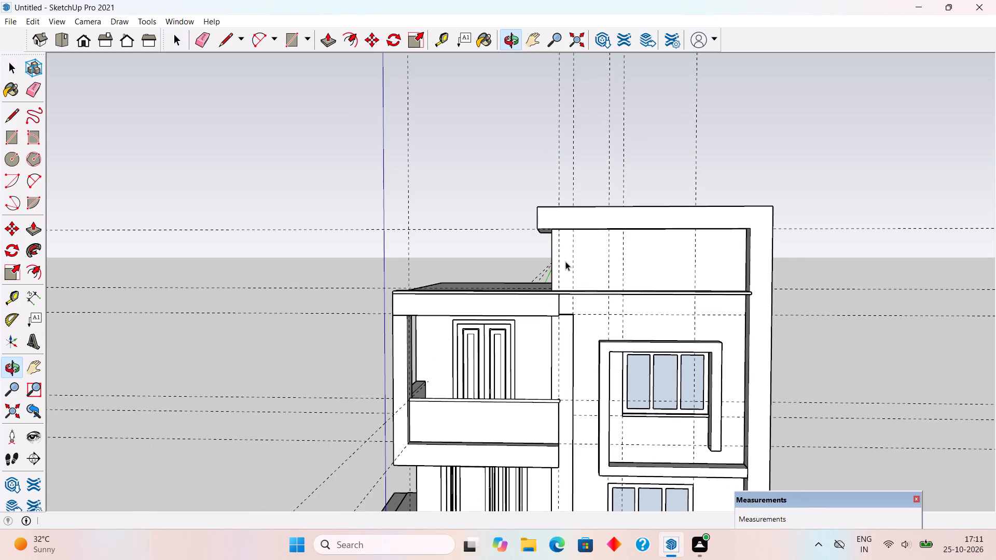
{"action": "scroll", "coordinate": [565, 261], "scroll_direction": "up", "scroll_amount": 3}
{"action": "scroll", "coordinate": [714, 269], "scroll_direction": "up", "scroll_amount": 2}
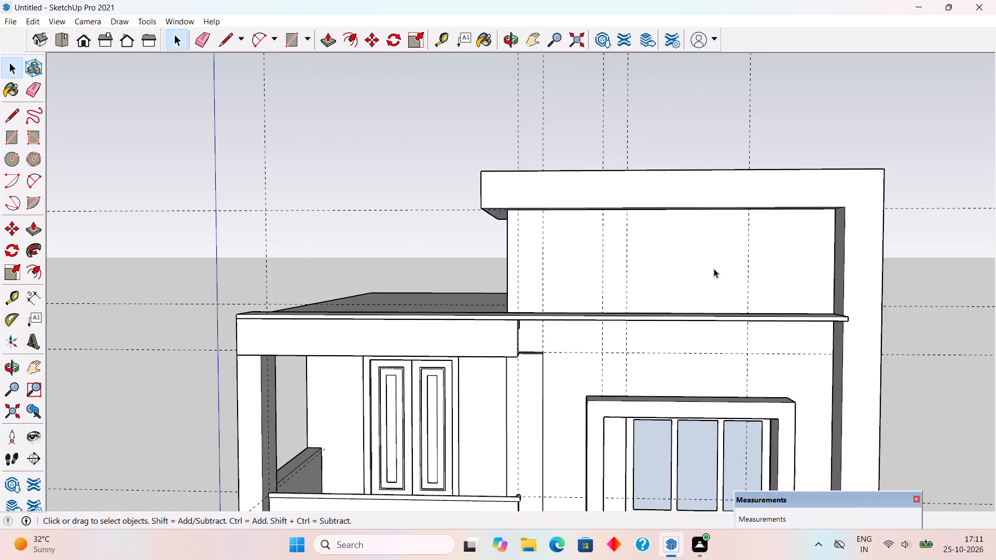
{"action": "middle_click_drag", "start_coordinate": [717, 268], "coordinate": [743, 304]}
{"action": "scroll", "coordinate": [699, 276], "scroll_direction": "up", "scroll_amount": 4}
{"action": "middle_click_drag", "start_coordinate": [758, 278], "coordinate": [752, 220]}
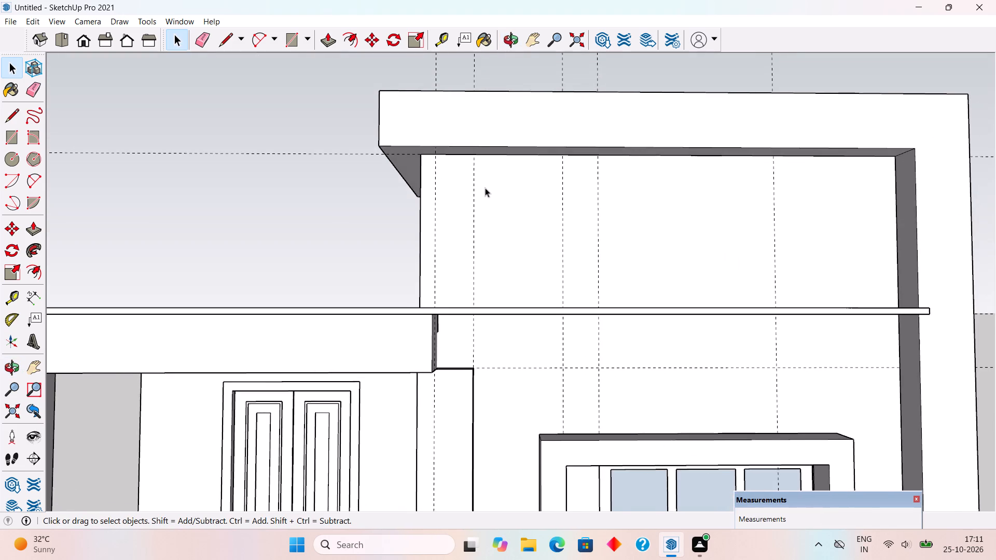
{"action": "scroll", "coordinate": [451, 169], "scroll_direction": "up", "scroll_amount": 6}
{"action": "key", "text": "r"}
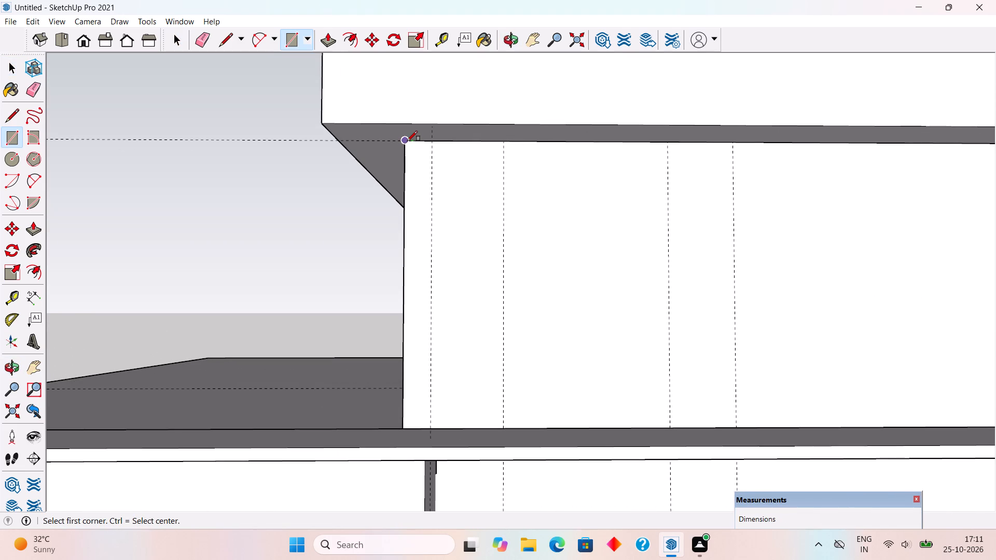
{"action": "left_click", "coordinate": [407, 141]}
{"action": "middle_click_drag", "start_coordinate": [508, 273], "coordinate": [509, 331]}
{"action": "scroll", "coordinate": [510, 332], "scroll_direction": "down", "scroll_amount": 8}
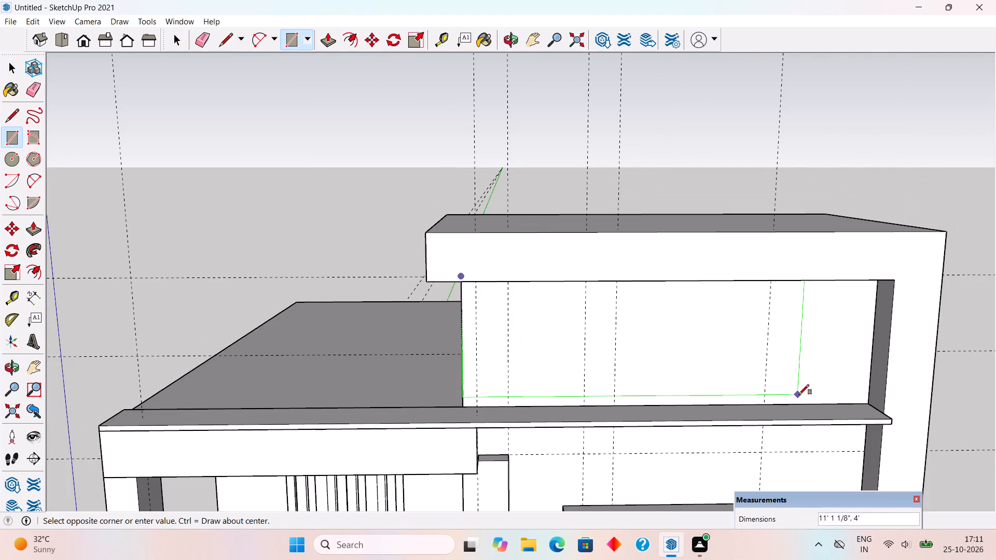
{"action": "scroll", "coordinate": [843, 411], "scroll_direction": "up", "scroll_amount": 3}
{"action": "left_click", "coordinate": [878, 401]}
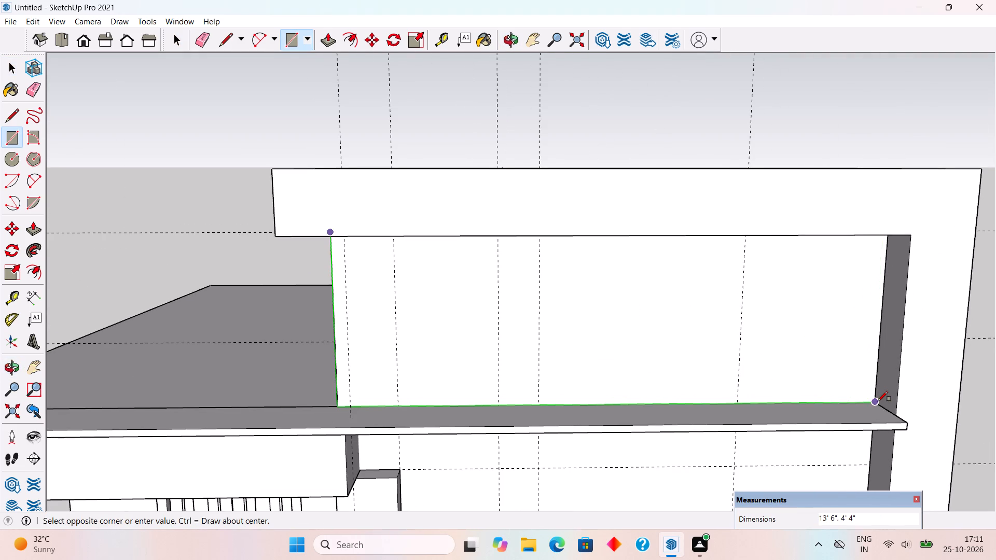
Push/Pull the tower's upper front wall rectangle by 2" as a thin panel.
{"action": "key", "text": "p"}
{"action": "left_click", "coordinate": [862, 389]}
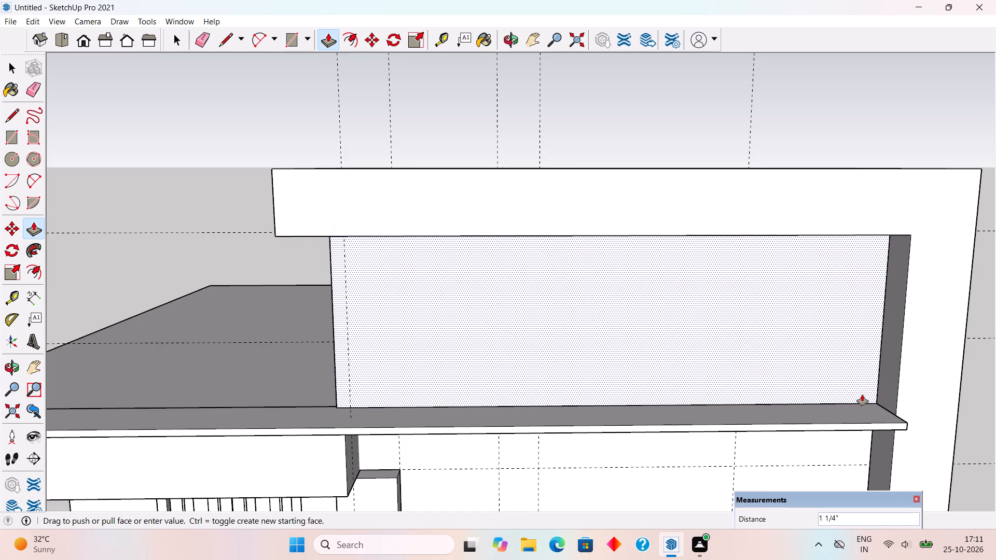
{"action": "type", "text": "2\""}
{"action": "key", "text": "Return"}
{"action": "key", "text": "space"}
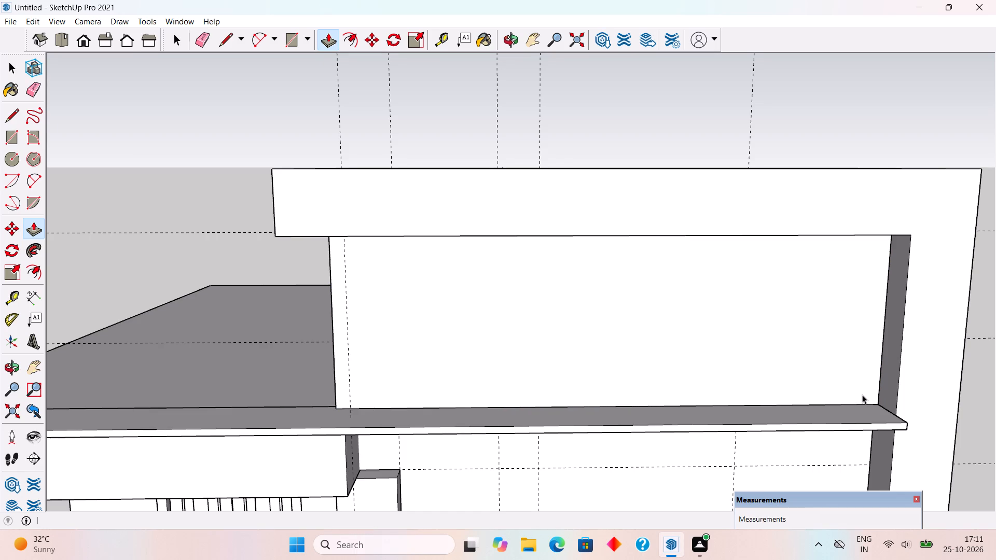
Make the 2" panel on the tower's upper front wall into a group.
{"action": "scroll", "coordinate": [621, 423], "scroll_direction": "up", "scroll_amount": 1}
{"action": "scroll", "coordinate": [592, 377], "scroll_direction": "down", "scroll_amount": 5}
{"action": "middle_click_drag", "start_coordinate": [491, 382], "coordinate": [755, 399]}
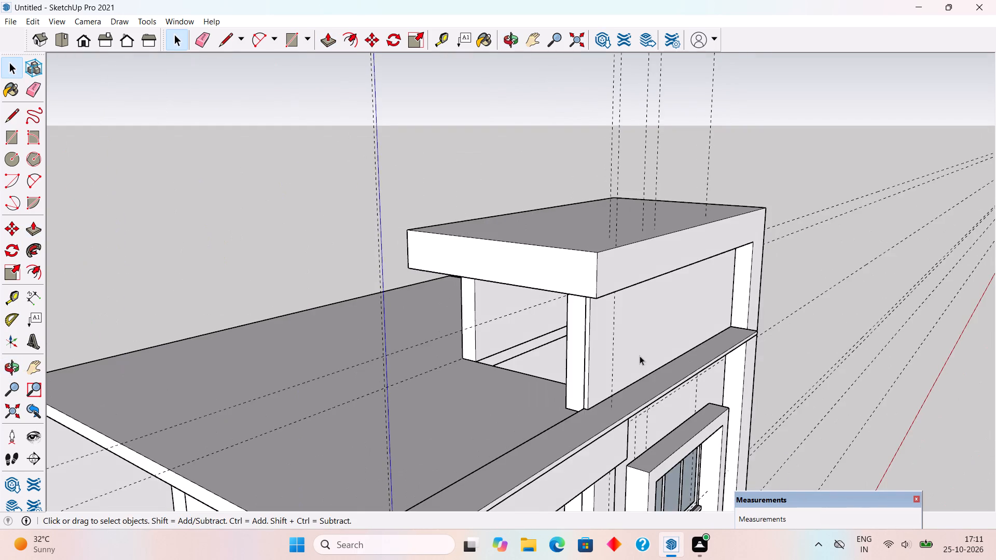
{"action": "scroll", "coordinate": [640, 356], "scroll_direction": "up", "scroll_amount": 4}
{"action": "scroll", "coordinate": [561, 409], "scroll_direction": "up", "scroll_amount": 3}
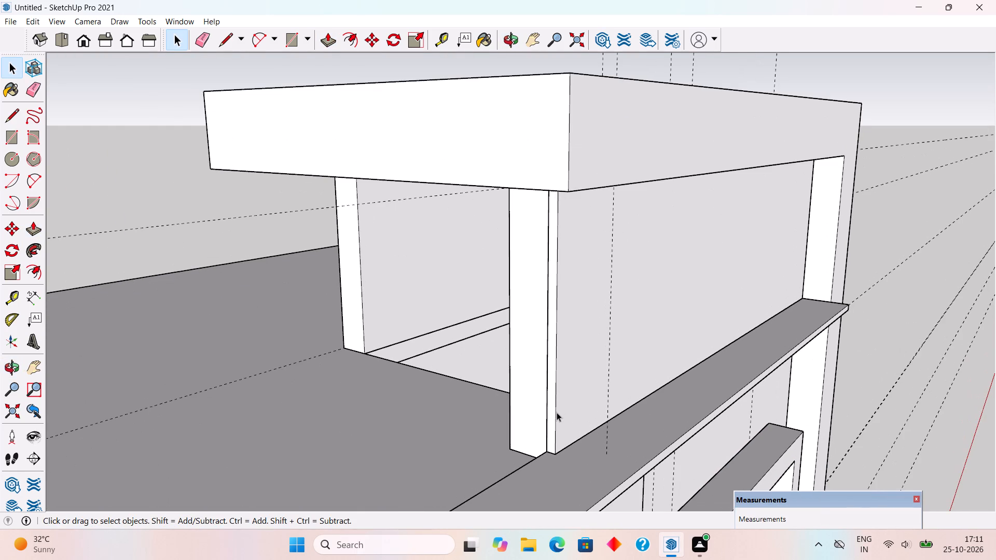
{"action": "triple_click", "coordinate": [557, 412]}
{"action": "right_click", "coordinate": [557, 412]}
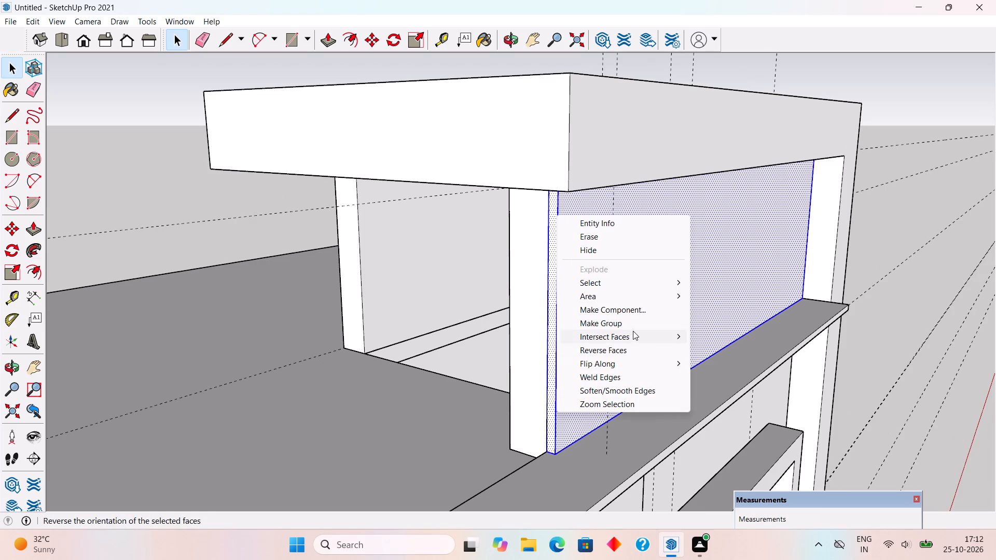
{"action": "left_click", "coordinate": [633, 324]}
{"action": "left_click", "coordinate": [916, 335]}
Inspect the left wing's roof slab where it meets the projecting front beam and its cap.
{"action": "scroll", "coordinate": [914, 335], "scroll_direction": "down", "scroll_amount": 3}
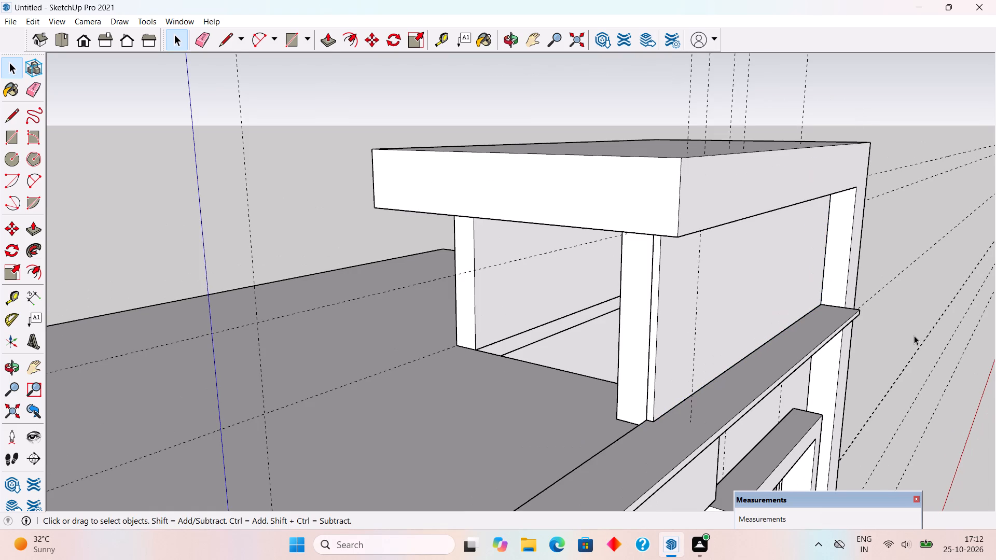
{"action": "scroll", "coordinate": [914, 335], "scroll_direction": "down", "scroll_amount": 3}
{"action": "middle_click_drag", "start_coordinate": [866, 302], "coordinate": [792, 242]}
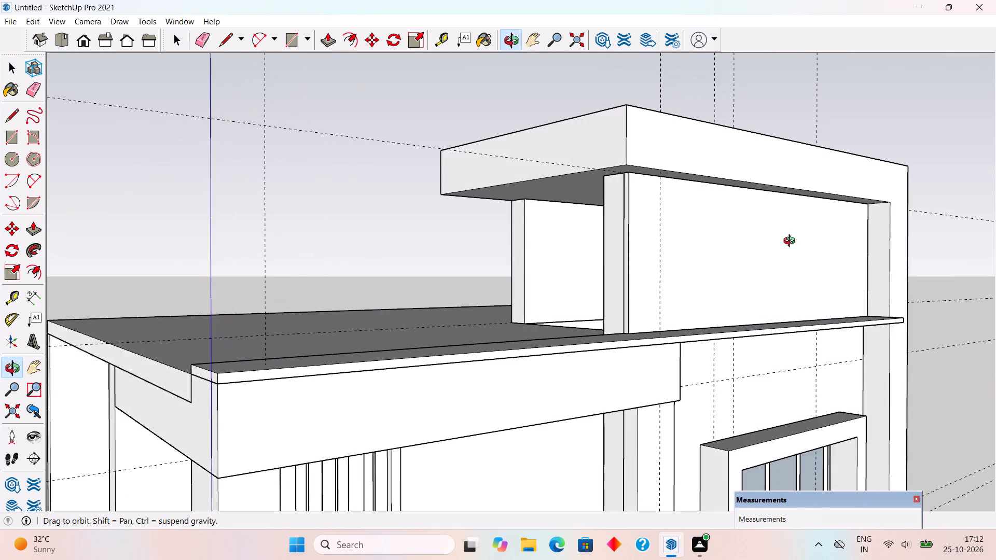
{"action": "middle_click_drag", "start_coordinate": [792, 242], "coordinate": [781, 257]}
{"action": "scroll", "coordinate": [781, 257], "scroll_direction": "down", "scroll_amount": 1}
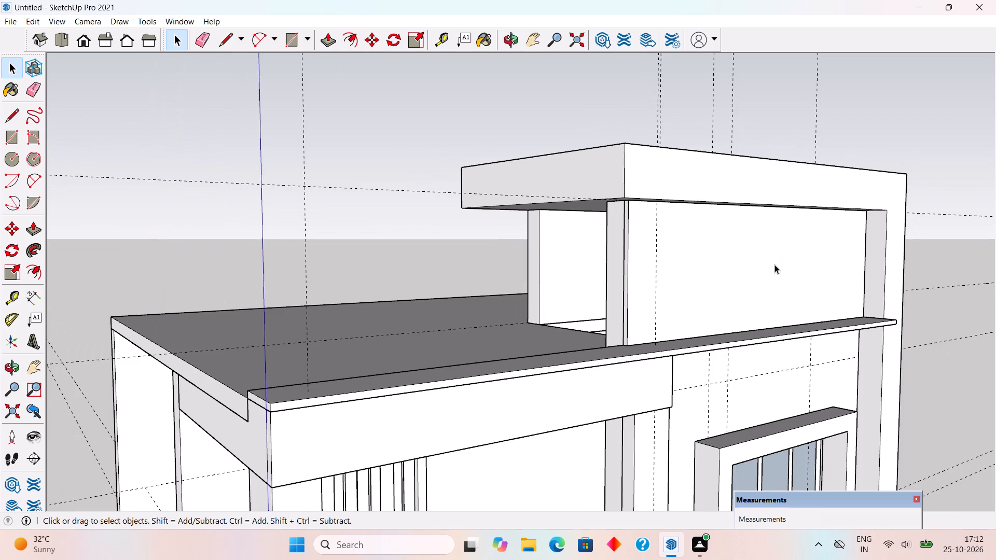
{"action": "scroll", "coordinate": [774, 267], "scroll_direction": "down", "scroll_amount": 3}
{"action": "middle_click_drag", "start_coordinate": [764, 318], "coordinate": [638, 228]}
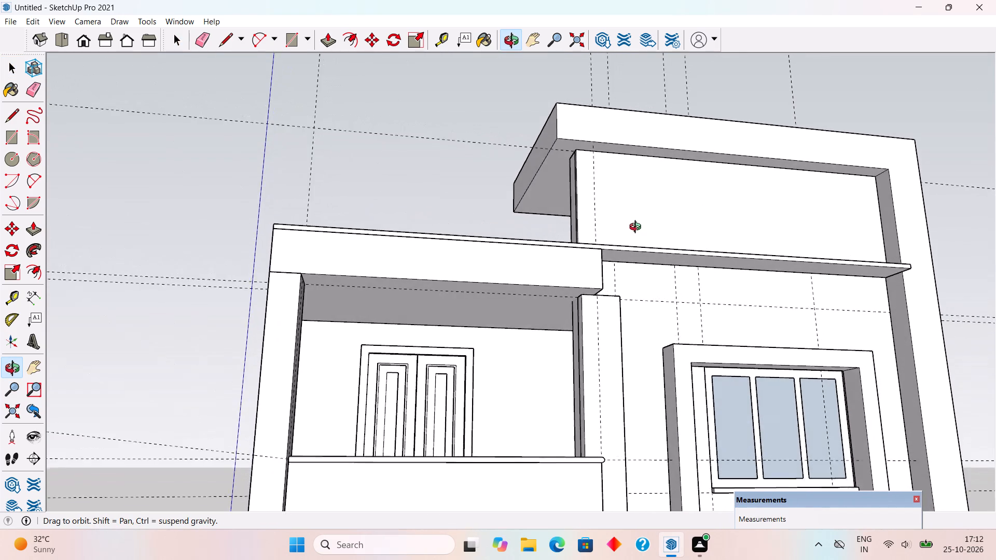
{"action": "middle_click_drag", "start_coordinate": [638, 228], "coordinate": [784, 386]}
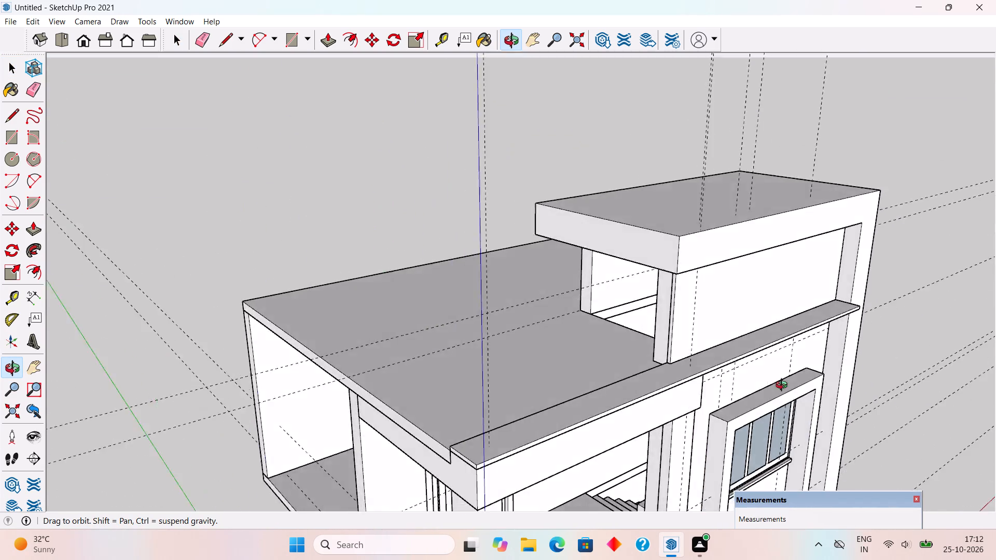
{"action": "middle_click_drag", "start_coordinate": [784, 386], "coordinate": [995, 338]}
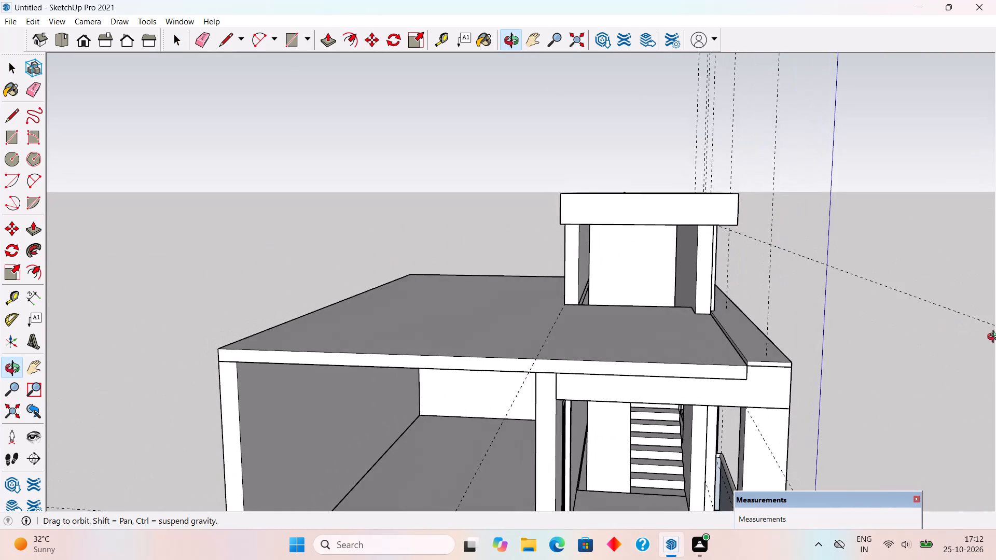
{"action": "middle_click_drag", "start_coordinate": [995, 338], "coordinate": [909, 345]}
{"action": "scroll", "coordinate": [631, 409], "scroll_direction": "up", "scroll_amount": 9}
{"action": "triple_click", "coordinate": [636, 388]}
{"action": "middle_click_drag", "start_coordinate": [635, 388], "coordinate": [867, 427]}
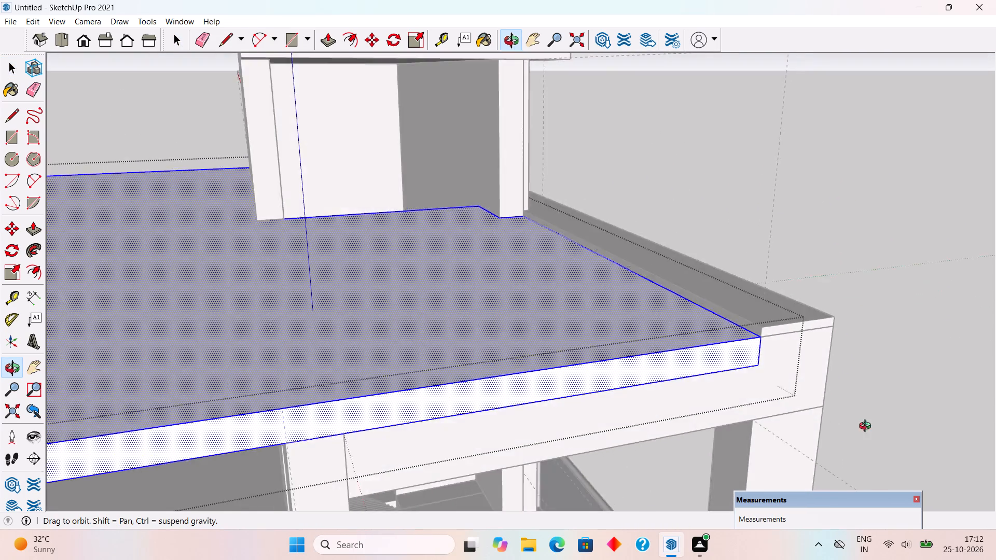
{"action": "middle_click_drag", "start_coordinate": [867, 427], "coordinate": [589, 405]}
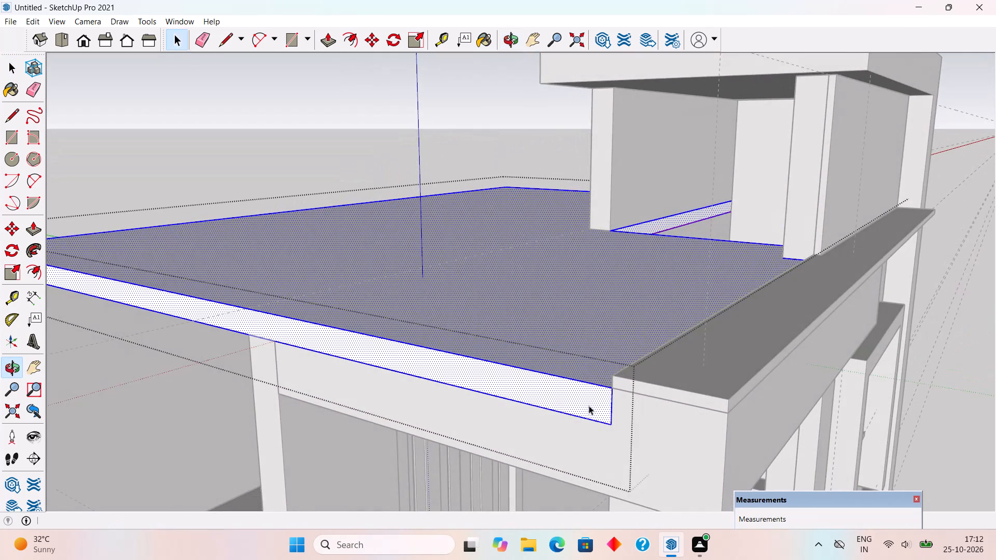
{"action": "scroll", "coordinate": [589, 405], "scroll_direction": "up", "scroll_amount": 4}
{"action": "middle_click_drag", "start_coordinate": [589, 400], "coordinate": [543, 441]}
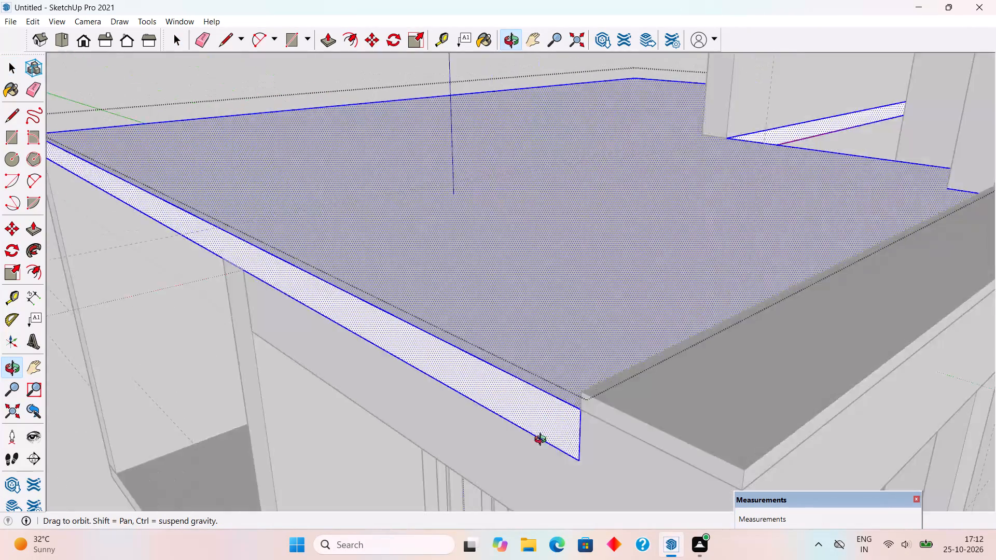
{"action": "middle_click_drag", "start_coordinate": [543, 441], "coordinate": [738, 389]}
{"action": "scroll", "coordinate": [635, 361], "scroll_direction": "down", "scroll_amount": 8}
{"action": "middle_click_drag", "start_coordinate": [664, 379], "coordinate": [660, 376]}
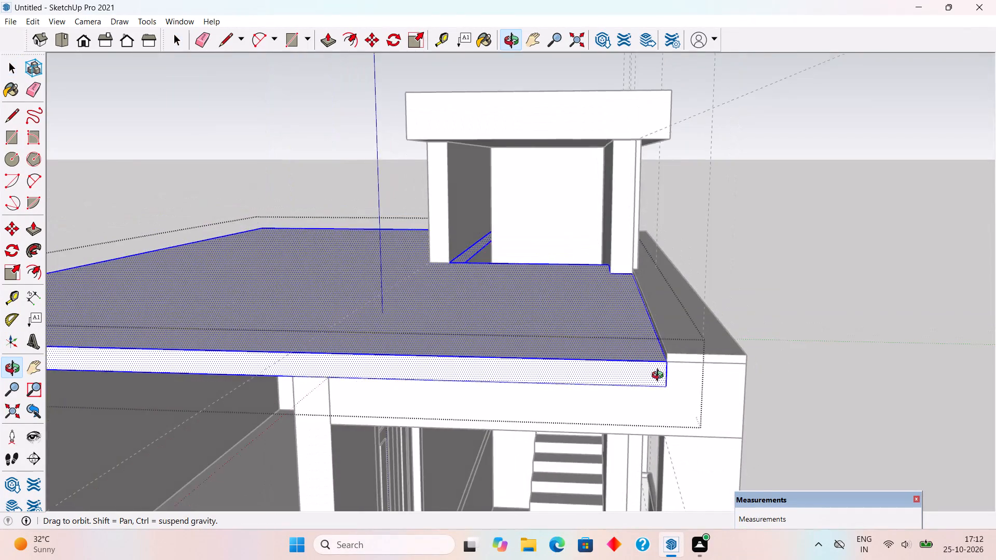
{"action": "middle_click_drag", "start_coordinate": [660, 376], "coordinate": [608, 404]}
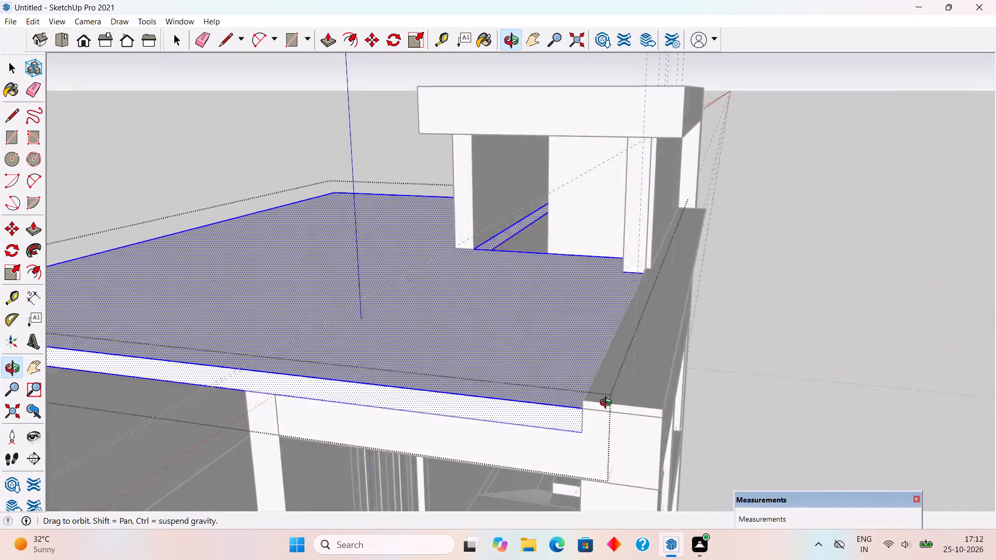
{"action": "middle_click_drag", "start_coordinate": [608, 404], "coordinate": [574, 402]}
{"action": "left_click_drag", "start_coordinate": [589, 403], "coordinate": [574, 402]}
{"action": "key", "text": "space"}
{"action": "left_click", "coordinate": [870, 371]}
Hide the thin cap and the left wing's front beam group to expose the roof slab's front edge.
{"action": "left_click", "coordinate": [610, 385]}
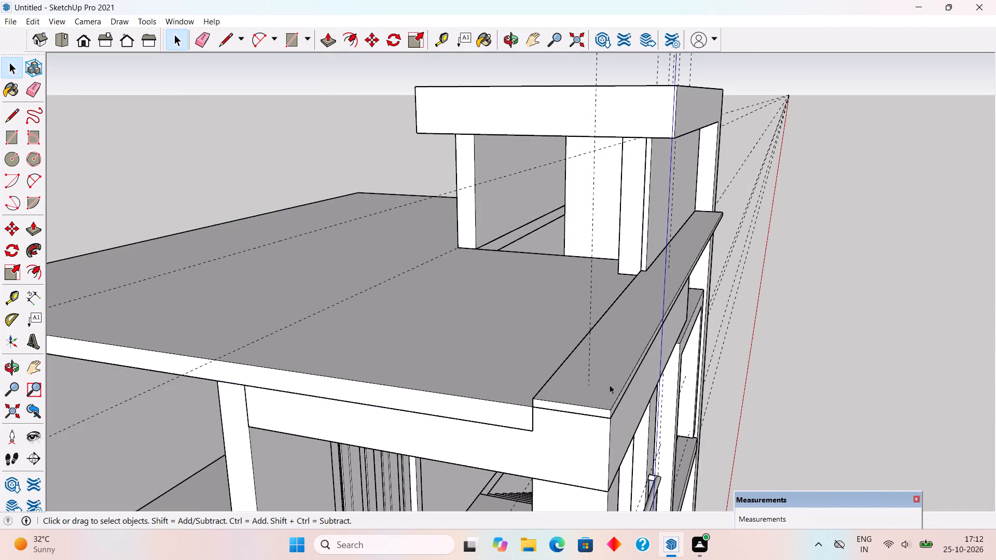
{"action": "right_click", "coordinate": [607, 386]}
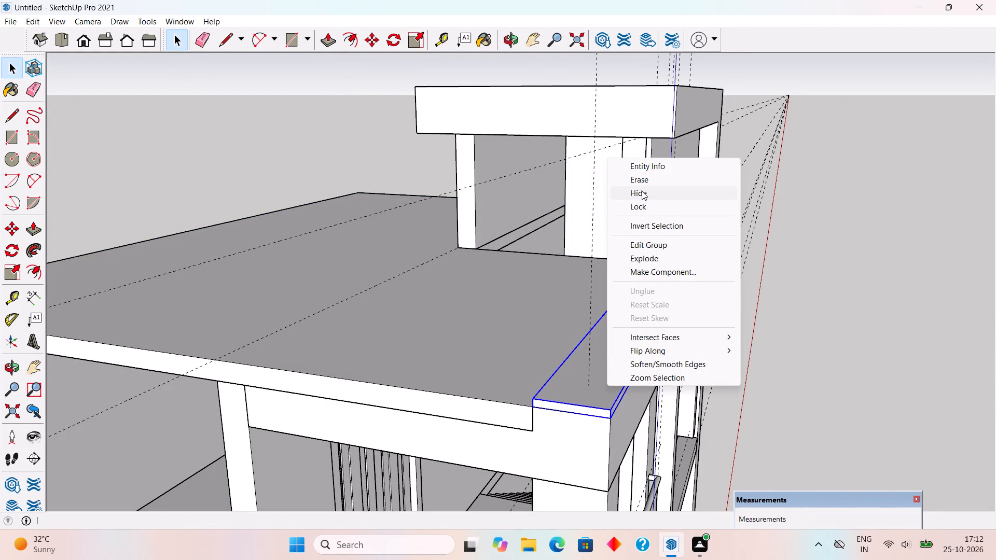
{"action": "left_click", "coordinate": [642, 191]}
{"action": "left_click", "coordinate": [604, 397]}
{"action": "right_click", "coordinate": [604, 397]}
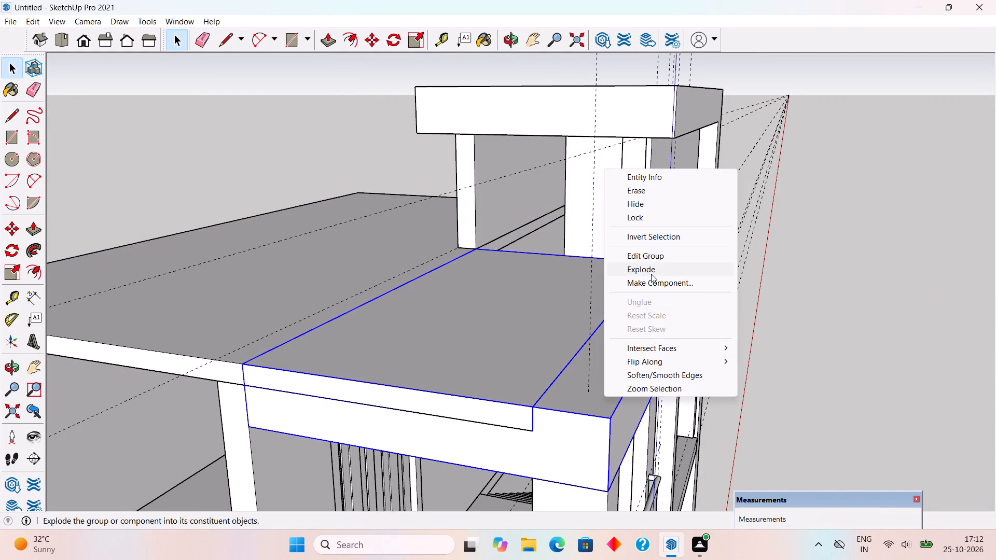
{"action": "left_click", "coordinate": [655, 200]}
Push/Pull the left wing roof slab's exposed side face inward by 6' 9", back in line with the corner post.
{"action": "scroll", "coordinate": [625, 397], "scroll_direction": "up", "scroll_amount": 2}
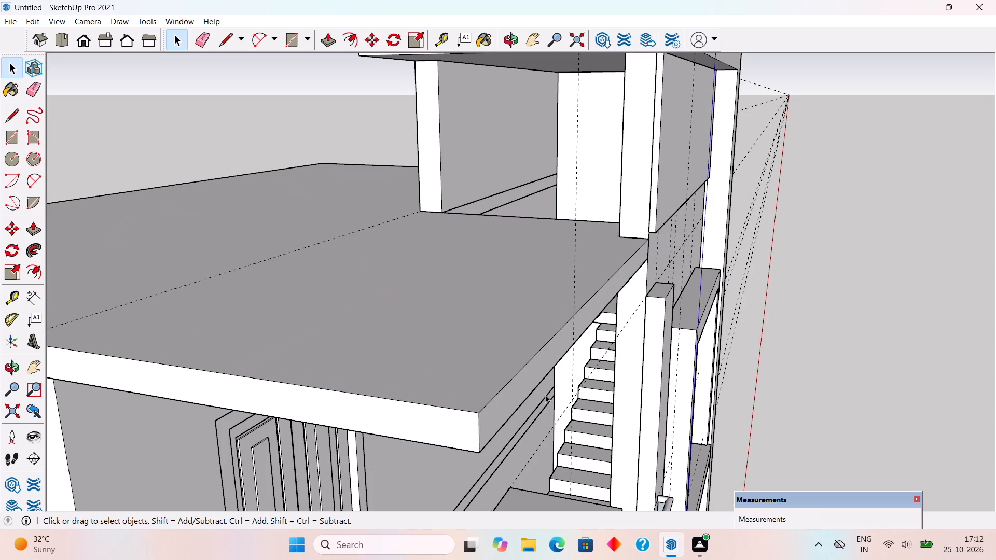
{"action": "triple_click", "coordinate": [534, 373]}
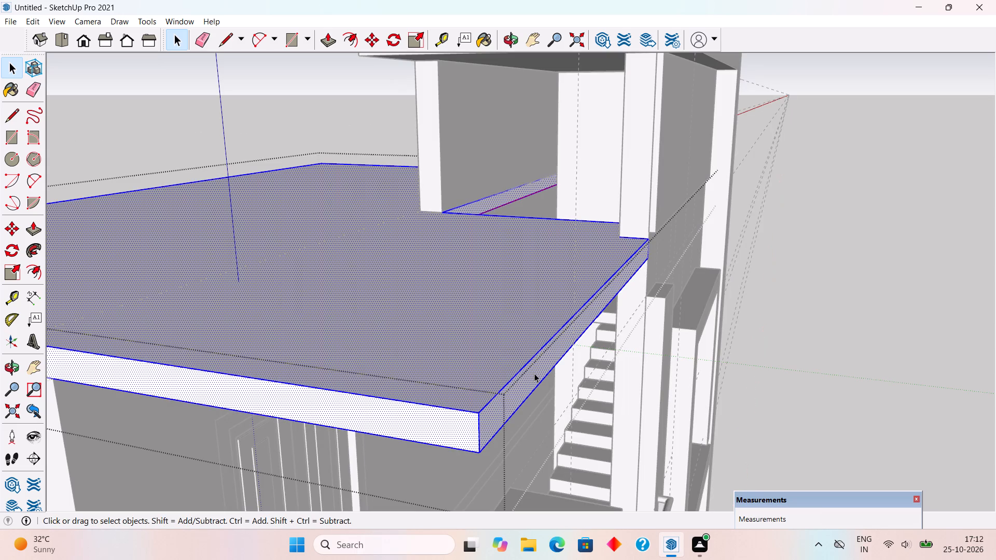
{"action": "key", "text": "p"}
{"action": "left_click", "coordinate": [534, 373]}
{"action": "scroll", "coordinate": [375, 373], "scroll_direction": "down", "scroll_amount": 3}
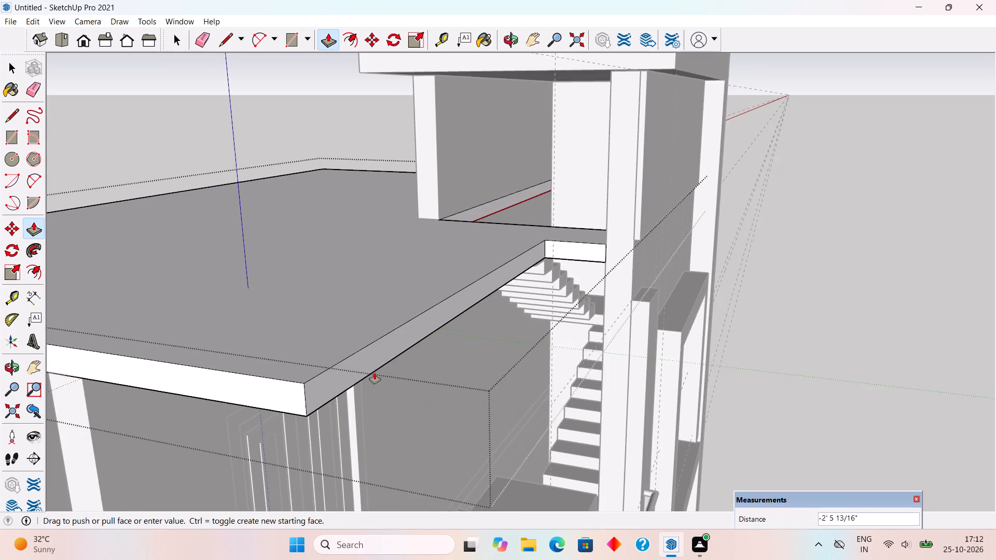
{"action": "left_click", "coordinate": [140, 407]}
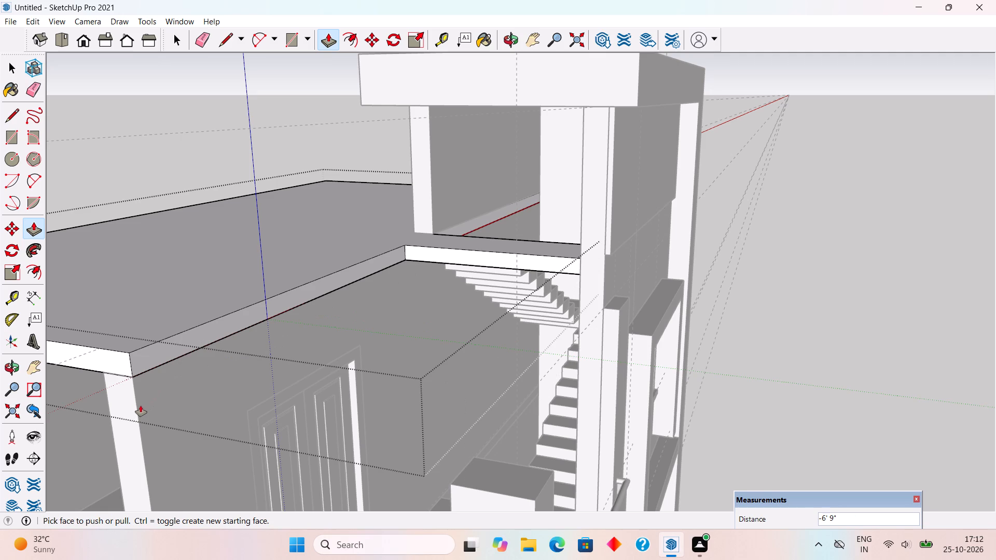
{"action": "key", "text": "space"}
{"action": "left_click", "coordinate": [836, 371]}
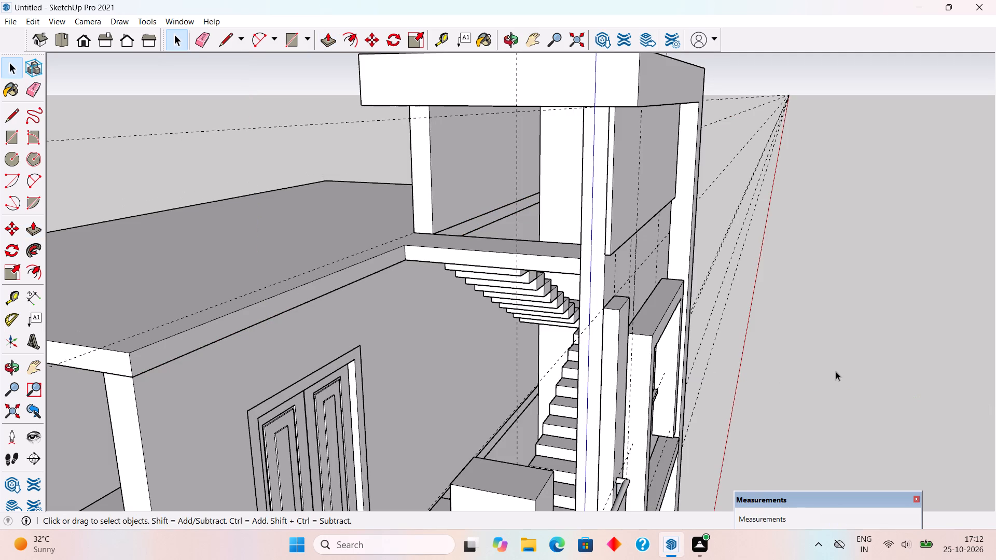
Unhide all hidden objects so the front beam and thin cap are back in the model.
{"action": "scroll", "coordinate": [844, 357], "scroll_direction": "down", "scroll_amount": 4}
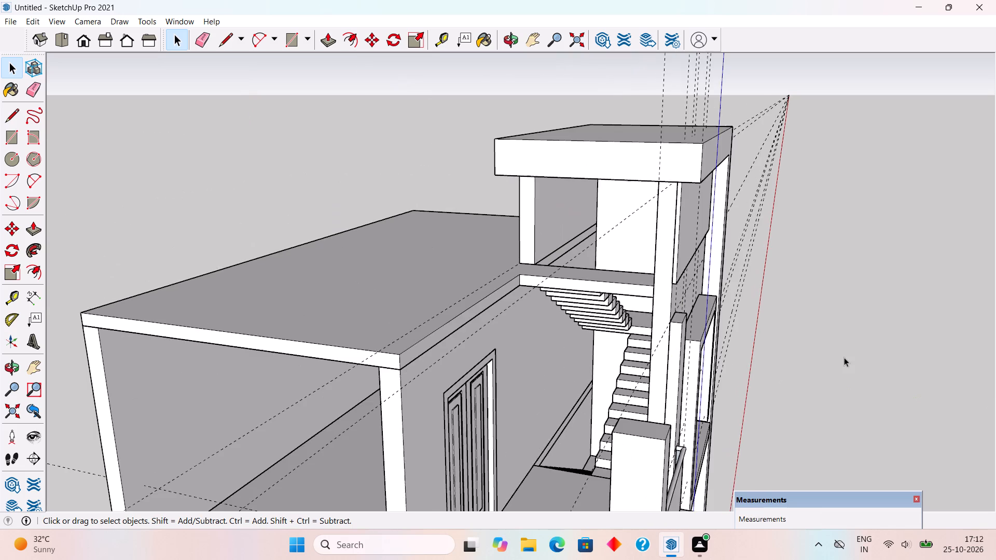
{"action": "scroll", "coordinate": [838, 371], "scroll_direction": "down", "scroll_amount": 3}
{"action": "middle_click_drag", "start_coordinate": [815, 418], "coordinate": [584, 358]}
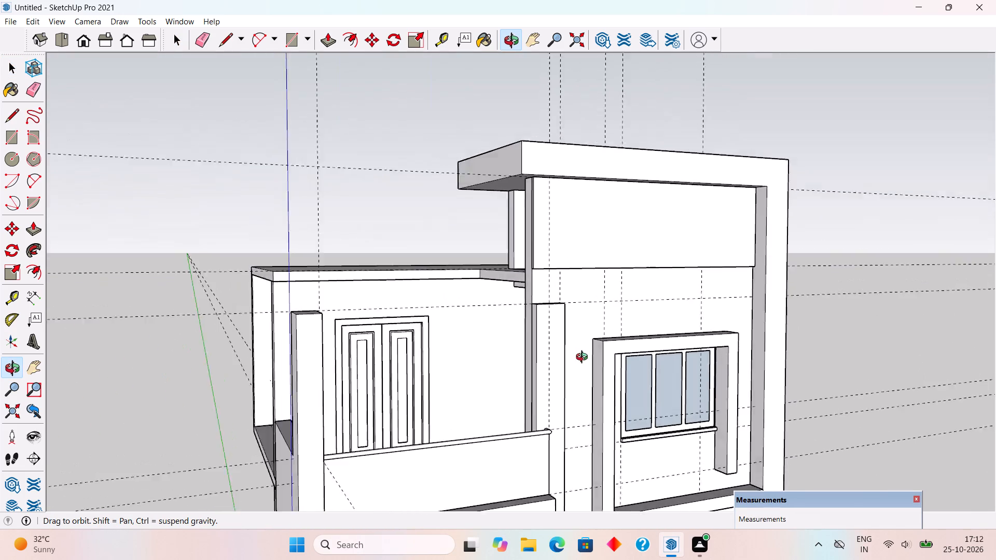
{"action": "middle_click_drag", "start_coordinate": [584, 358], "coordinate": [601, 373]}
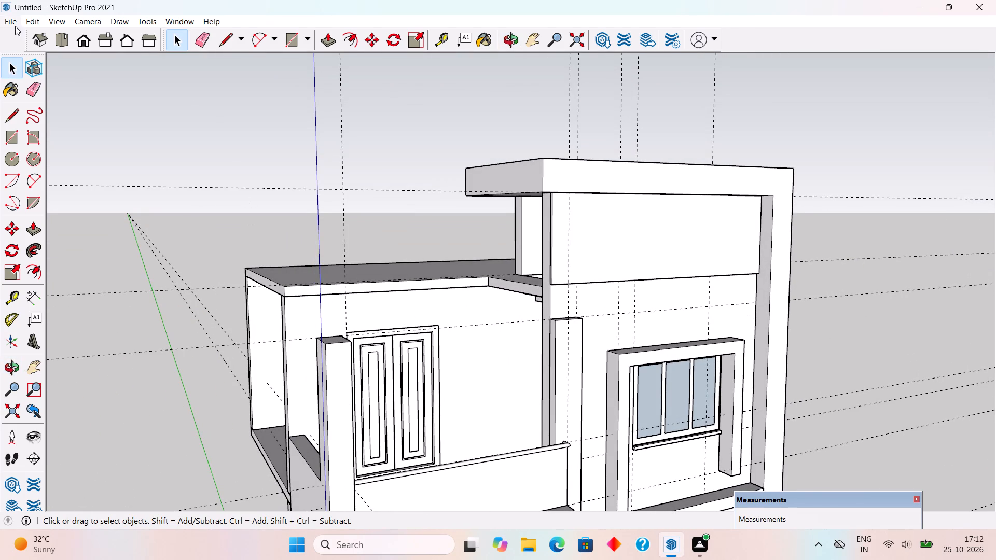
{"action": "left_click", "coordinate": [28, 21]}
{"action": "left_click", "coordinate": [79, 210]}
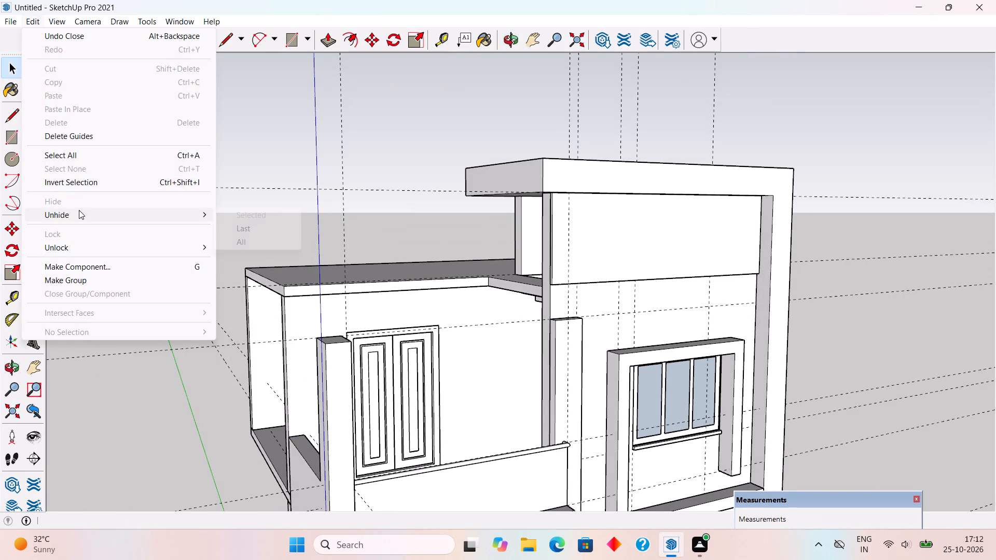
{"action": "left_click", "coordinate": [236, 239]}
In the balcony's front beam and slab group, Push/Pull the raised inner face beside the cap 6' 9" to the left wing's roof slab.
{"action": "middle_click_drag", "start_coordinate": [314, 281], "coordinate": [478, 341]}
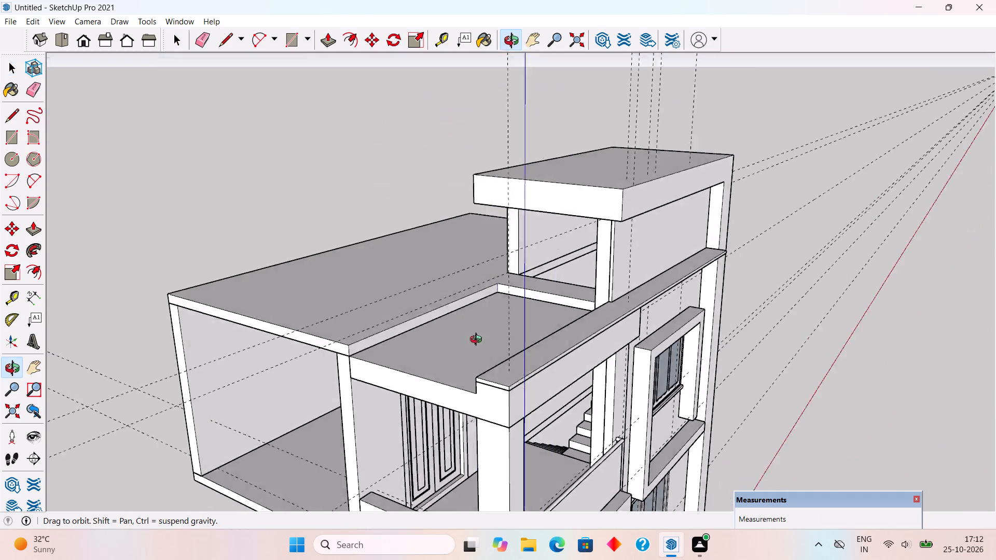
{"action": "middle_click_drag", "start_coordinate": [478, 341], "coordinate": [704, 341]}
{"action": "scroll", "coordinate": [743, 356], "scroll_direction": "up", "scroll_amount": 6}
{"action": "left_click", "coordinate": [740, 342]}
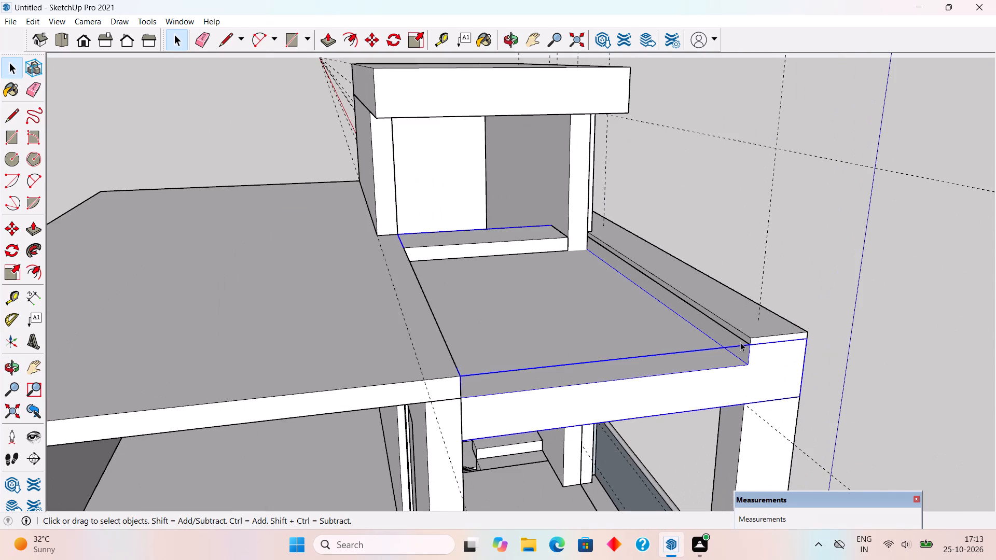
{"action": "scroll", "coordinate": [734, 345], "scroll_direction": "up", "scroll_amount": 6}
{"action": "triple_click", "coordinate": [735, 345]}
{"action": "left_click", "coordinate": [735, 345]}
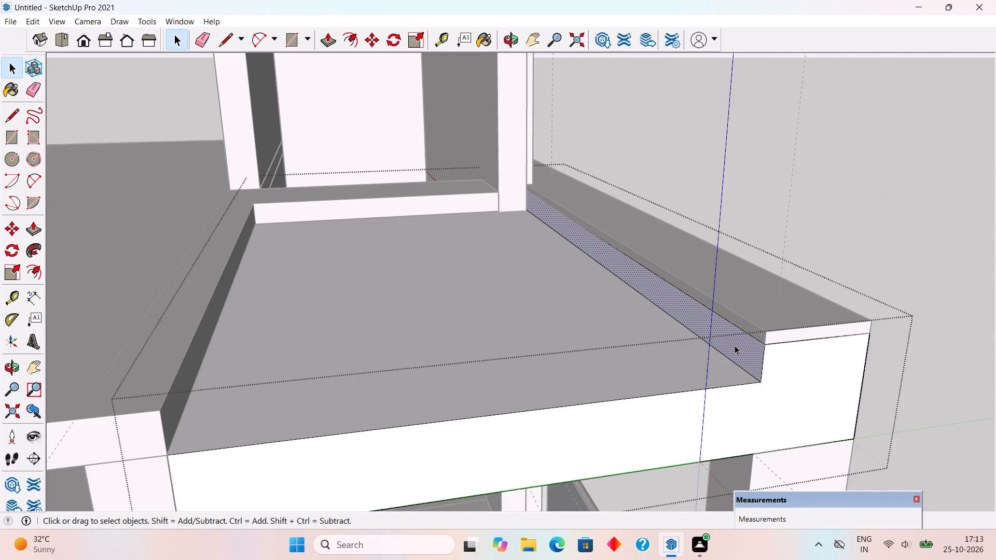
{"action": "key", "text": "p"}
{"action": "left_click", "coordinate": [743, 352]}
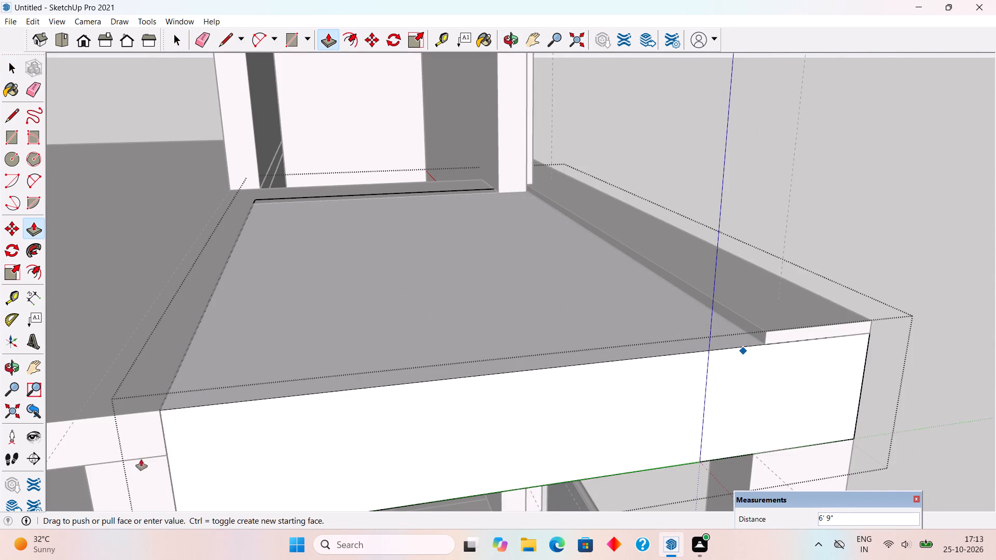
{"action": "left_click", "coordinate": [164, 437]}
{"action": "scroll", "coordinate": [175, 430], "scroll_direction": "down", "scroll_amount": 4}
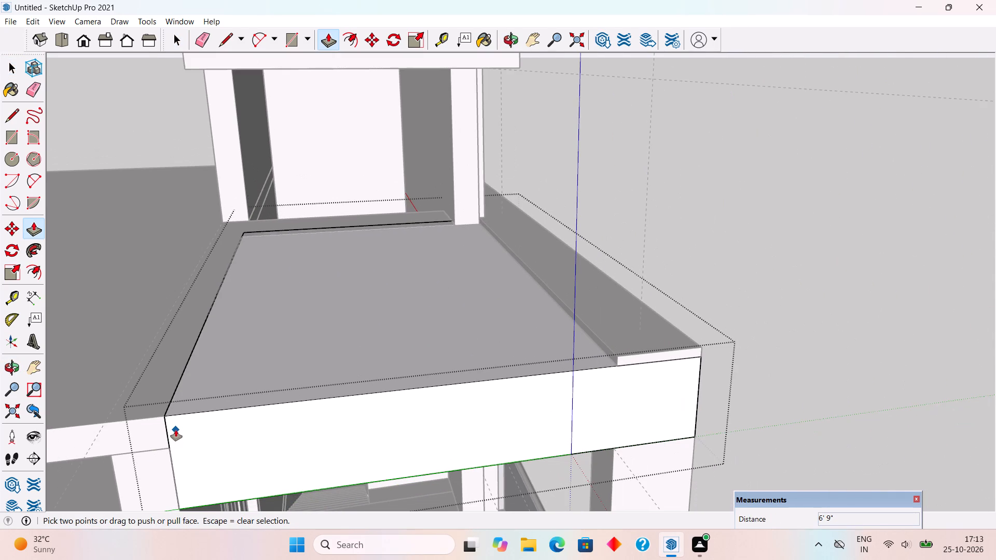
{"action": "key", "text": "space"}
{"action": "left_click", "coordinate": [757, 274]}
Place guides on the balcony ceiling's underside, 3' in from its left edge and another 9" beyond that.
{"action": "middle_click_drag", "start_coordinate": [780, 316], "coordinate": [396, 104]}
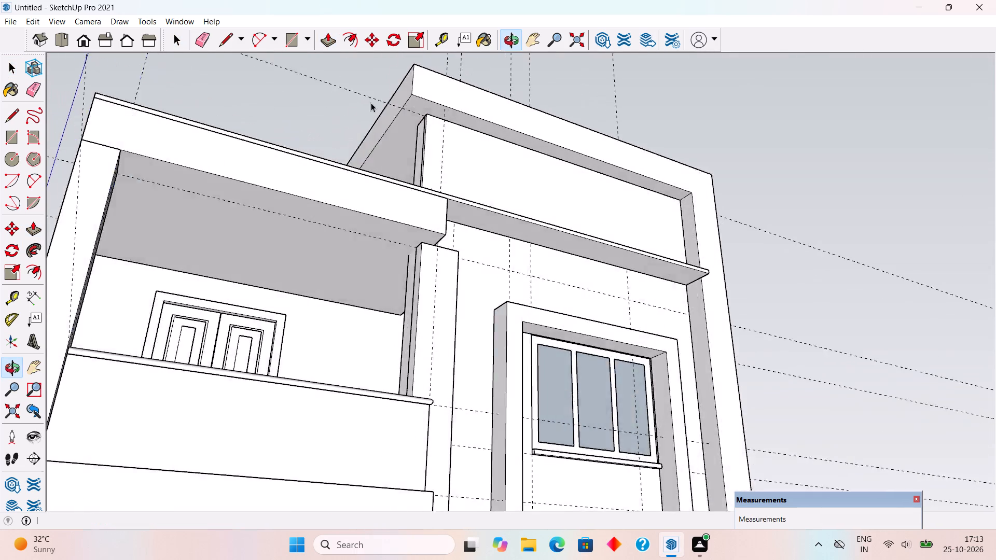
{"action": "scroll", "coordinate": [349, 105], "scroll_direction": "down", "scroll_amount": 3}
{"action": "middle_click_drag", "start_coordinate": [322, 257], "coordinate": [261, 143]}
{"action": "scroll", "coordinate": [232, 177], "scroll_direction": "up", "scroll_amount": 5}
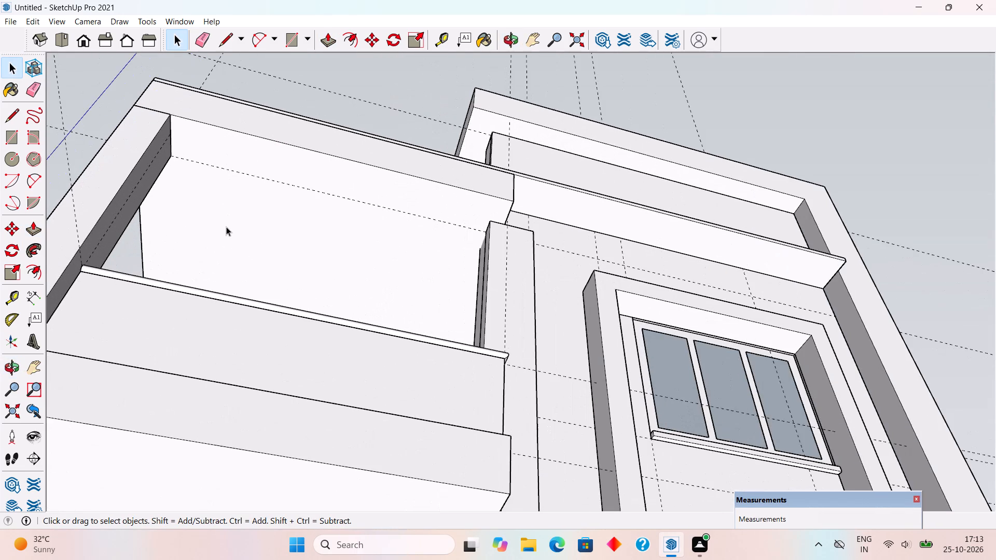
{"action": "middle_click_drag", "start_coordinate": [226, 227], "coordinate": [227, 237]}
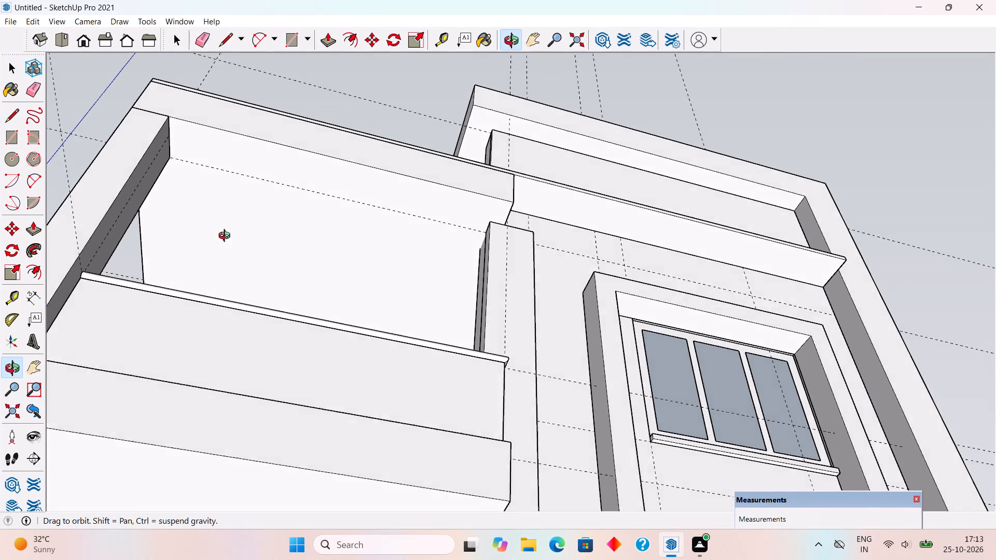
{"action": "middle_click_drag", "start_coordinate": [227, 237], "coordinate": [234, 349]}
{"action": "scroll", "coordinate": [234, 349], "scroll_direction": "up", "scroll_amount": 1}
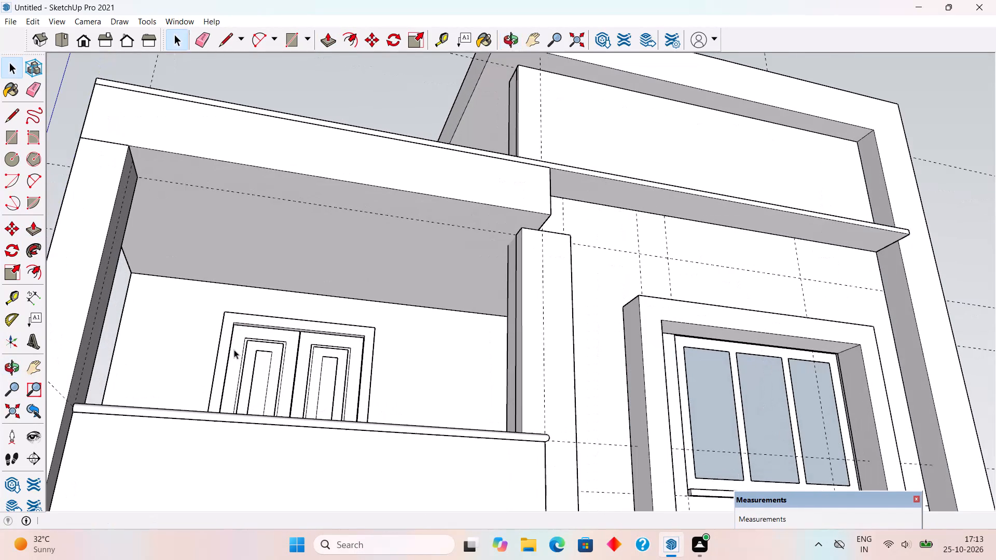
{"action": "scroll", "coordinate": [254, 298], "scroll_direction": "up", "scroll_amount": 2}
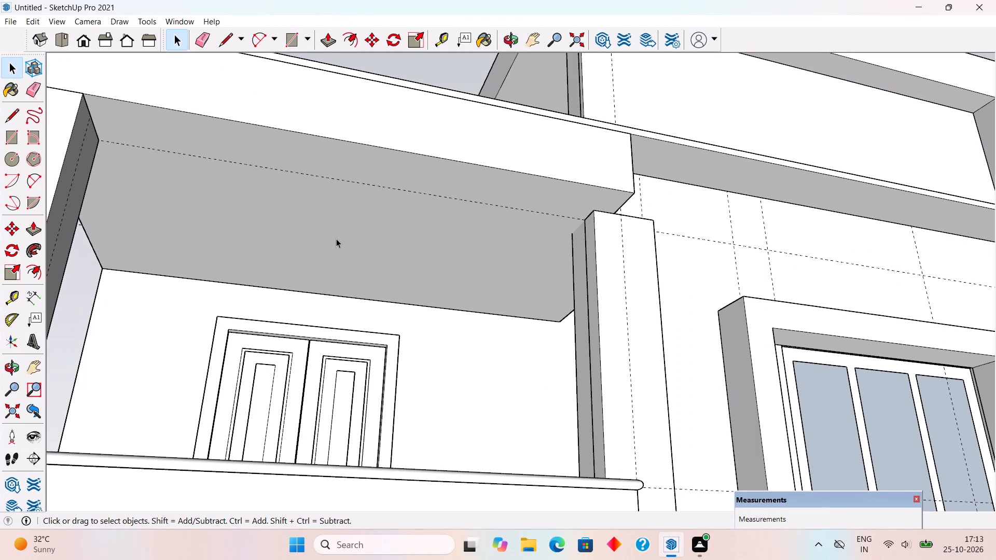
{"action": "key", "text": "t"}
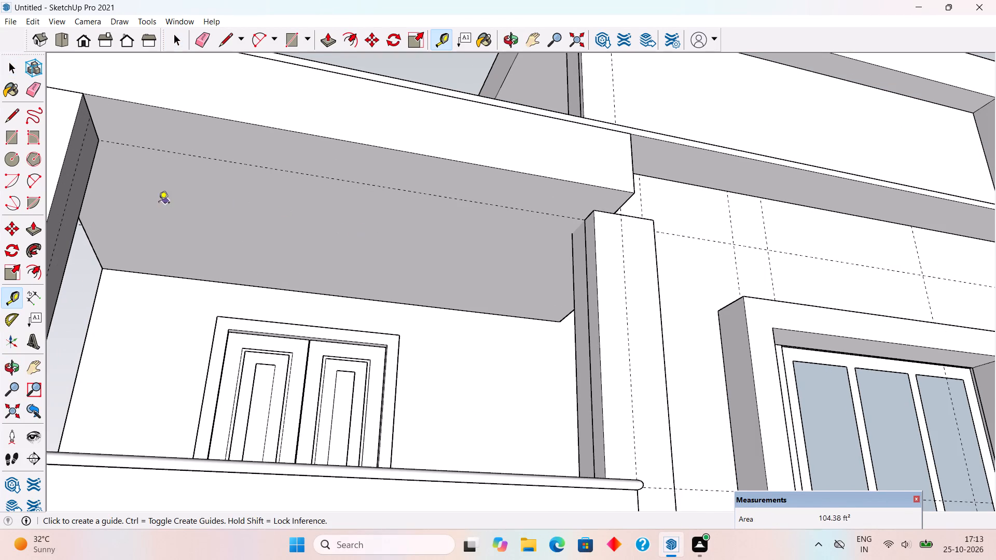
{"action": "left_click", "coordinate": [87, 242]}
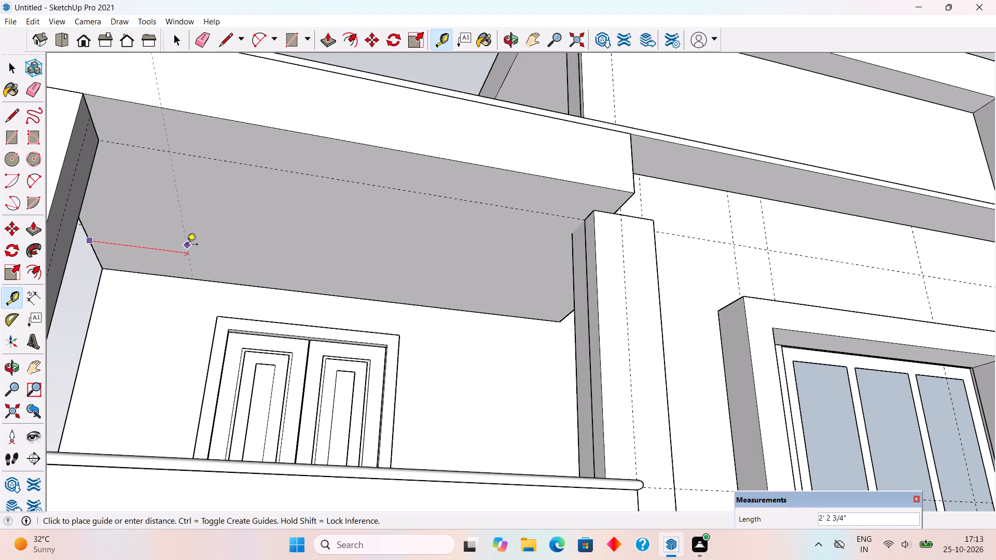
{"action": "type", "text": "3'"}
{"action": "key", "text": "Return"}
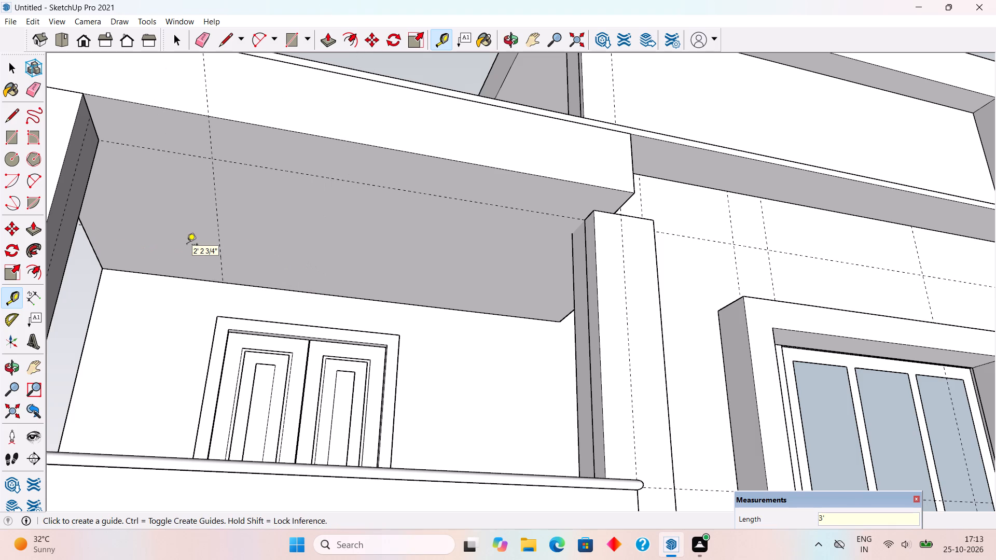
{"action": "middle_click_drag", "start_coordinate": [184, 247], "coordinate": [184, 259]}
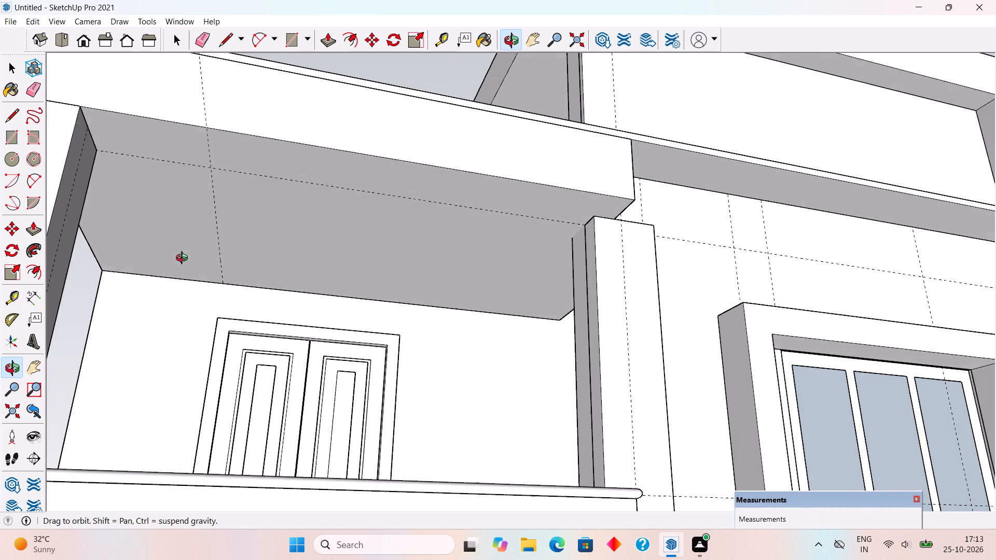
{"action": "middle_click_drag", "start_coordinate": [184, 259], "coordinate": [174, 248]}
{"action": "scroll", "coordinate": [207, 228], "scroll_direction": "up", "scroll_amount": 4}
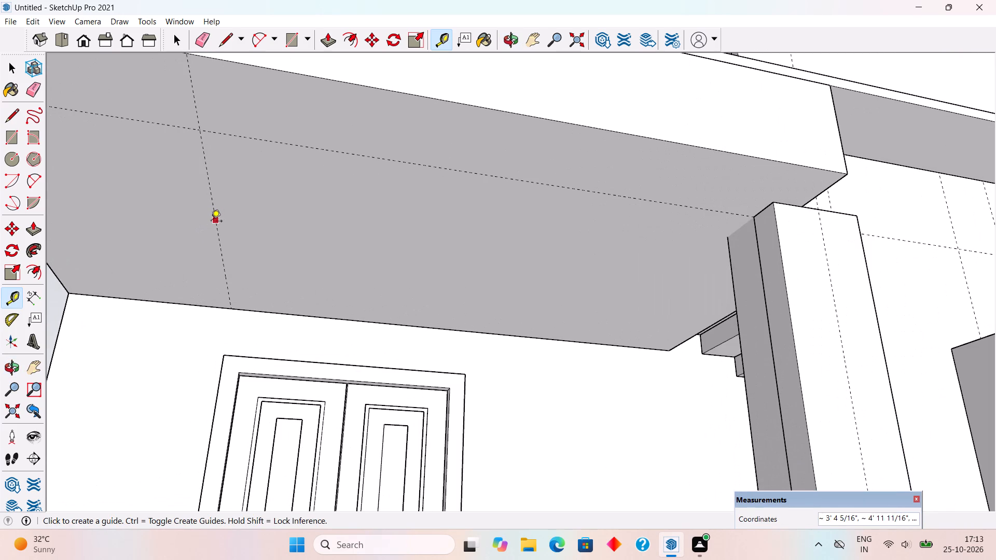
{"action": "left_click", "coordinate": [211, 222]}
{"action": "key", "text": "t"}
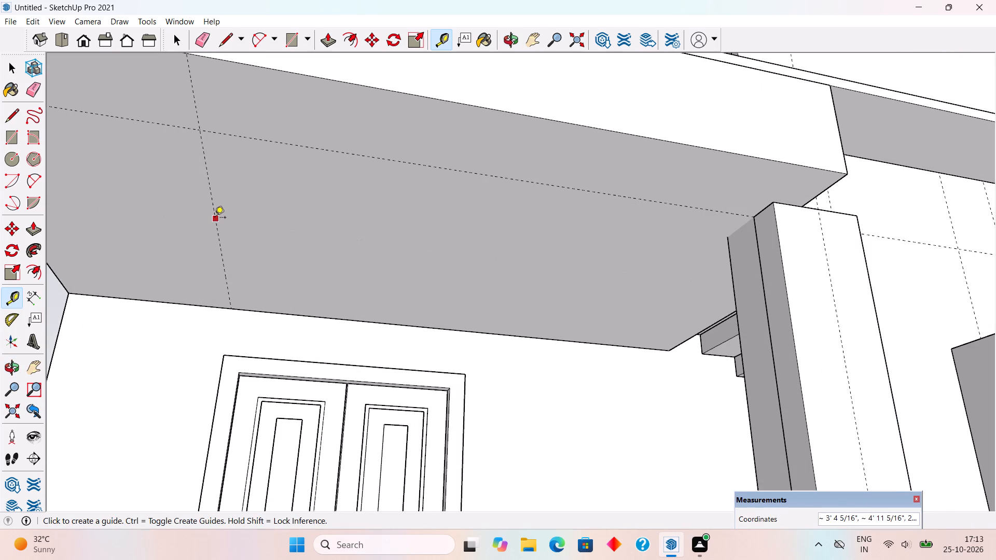
{"action": "left_click", "coordinate": [215, 218]}
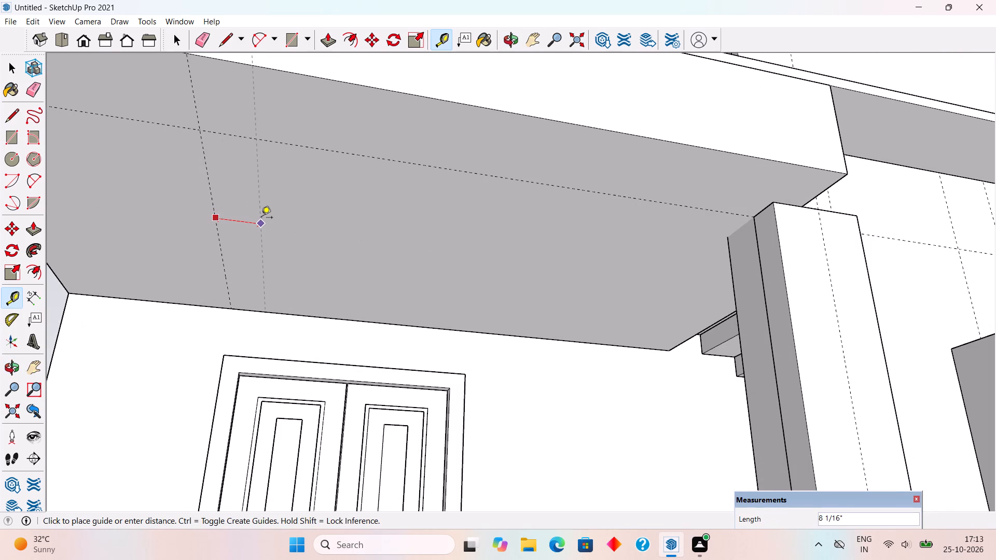
{"action": "type", "text": "9\""}
{"action": "key", "text": "Return"}
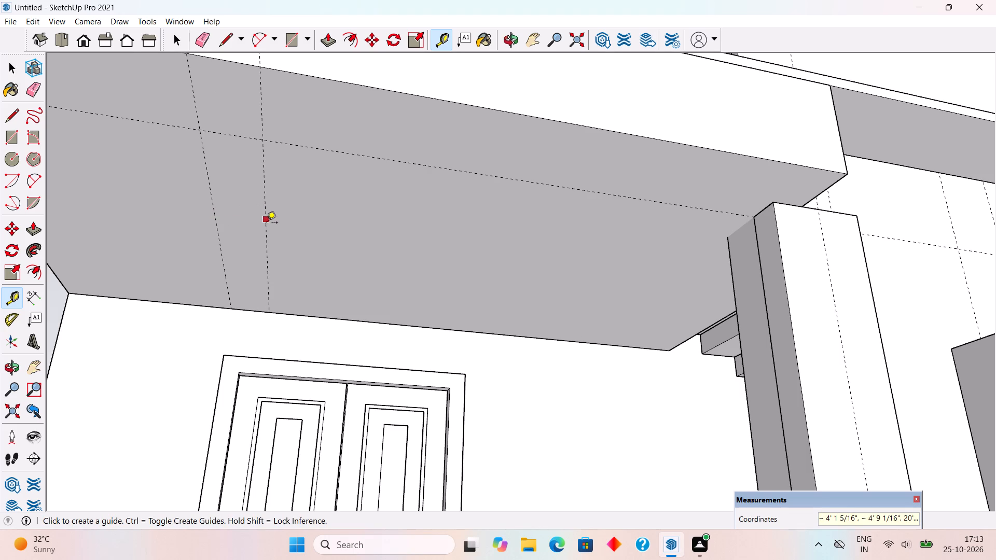
Add a second pair of ceiling guides, 2' past the last guide and a further 9" beyond.
{"action": "left_click", "coordinate": [267, 224]}
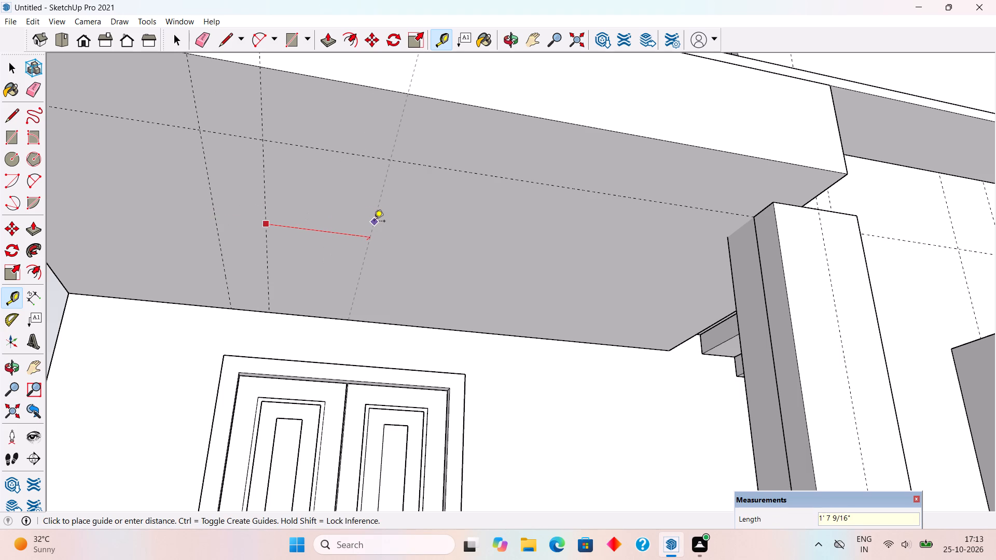
{"action": "type", "text": "2'"}
{"action": "key", "text": "Return"}
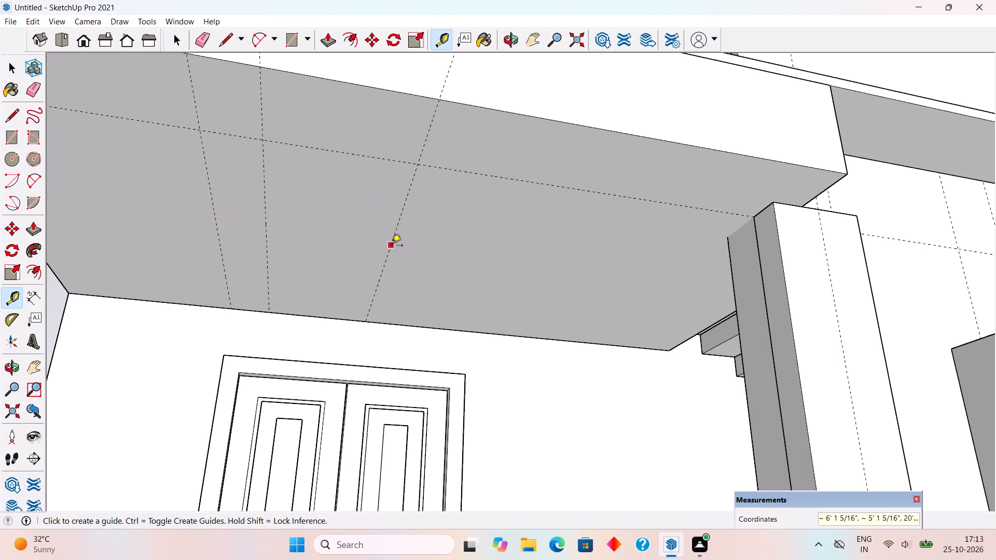
{"action": "left_click", "coordinate": [394, 247]}
{"action": "type", "text": "9\""}
{"action": "key", "text": "Return"}
Add a third pair of ceiling guides toward the tower, 2' past the last guide and a further 9" beyond.
{"action": "scroll", "coordinate": [445, 222], "scroll_direction": "down", "scroll_amount": 10}
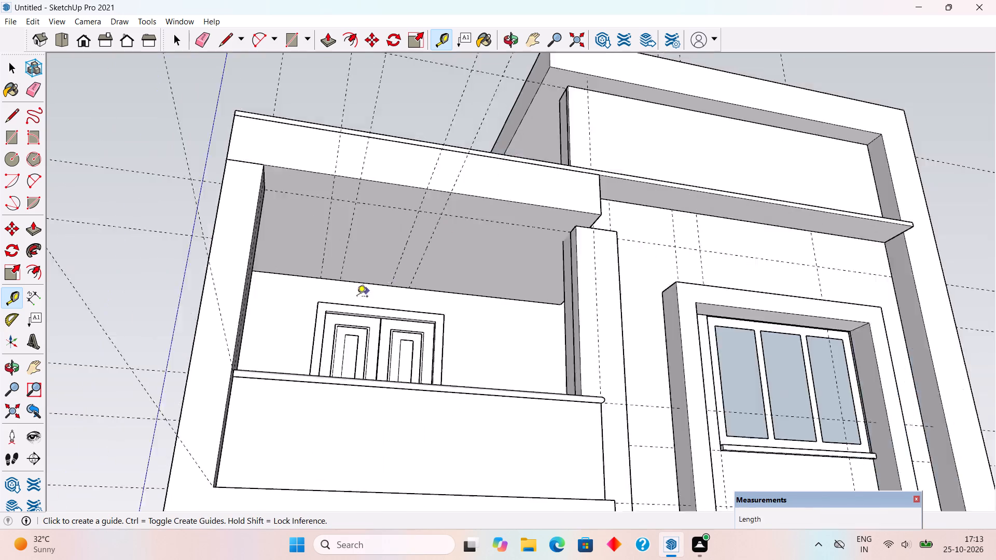
{"action": "scroll", "coordinate": [357, 297], "scroll_direction": "down", "scroll_amount": 2}
{"action": "middle_click_drag", "start_coordinate": [307, 316], "coordinate": [157, 343]}
{"action": "scroll", "coordinate": [514, 304], "scroll_direction": "up", "scroll_amount": 4}
{"action": "scroll", "coordinate": [407, 295], "scroll_direction": "up", "scroll_amount": 2}
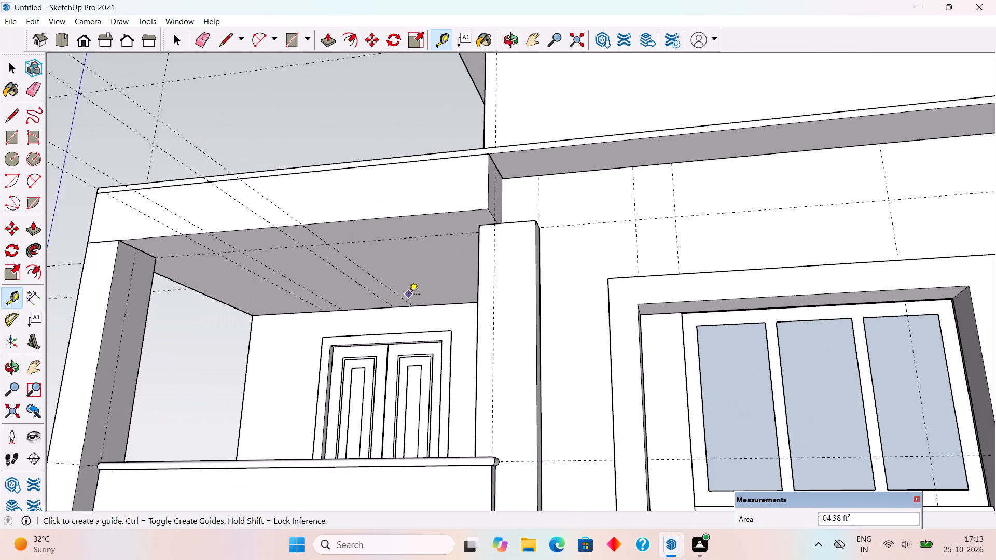
{"action": "middle_click_drag", "start_coordinate": [423, 290], "coordinate": [543, 287]}
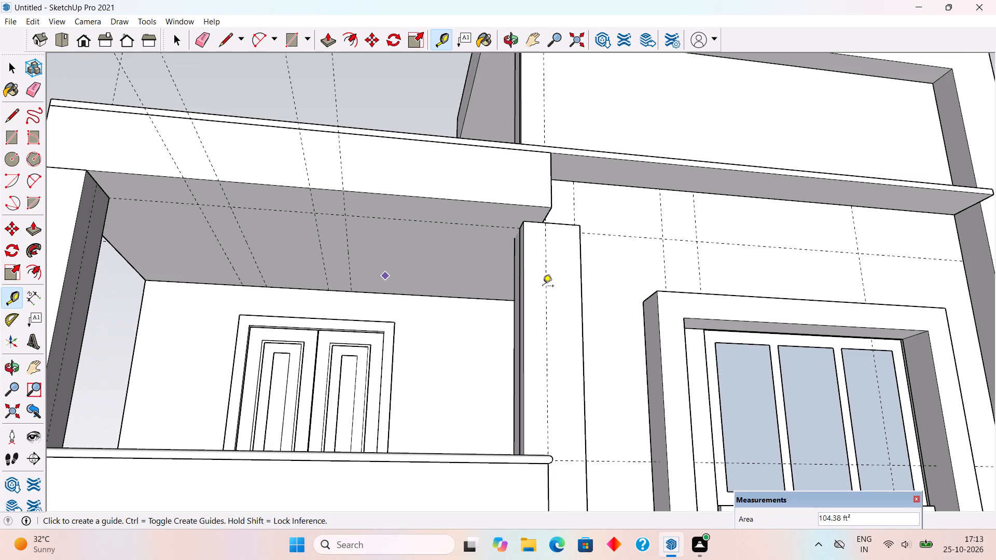
{"action": "left_click", "coordinate": [351, 268]}
{"action": "type", "text": "2'"}
{"action": "key", "text": "Return"}
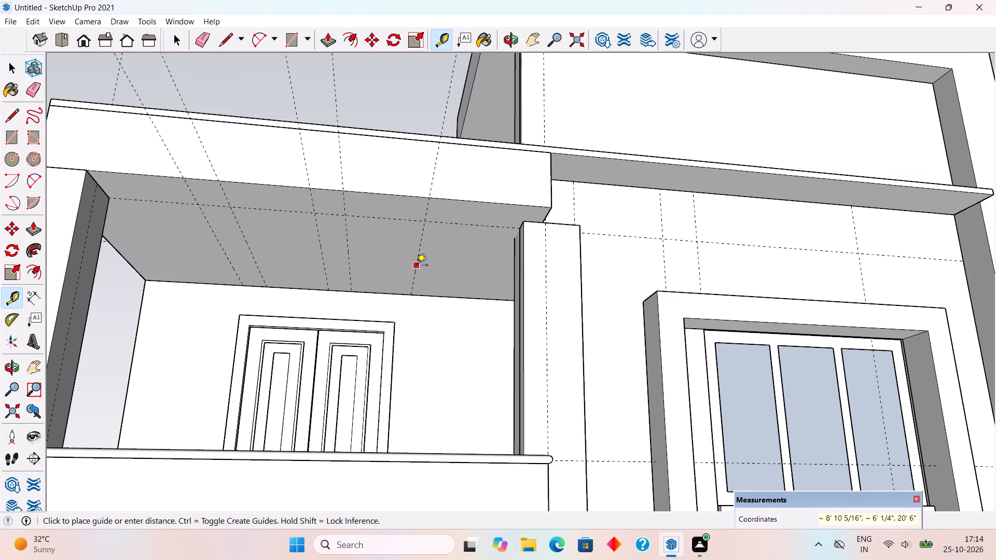
{"action": "left_click", "coordinate": [417, 266]}
{"action": "key", "text": "9"}
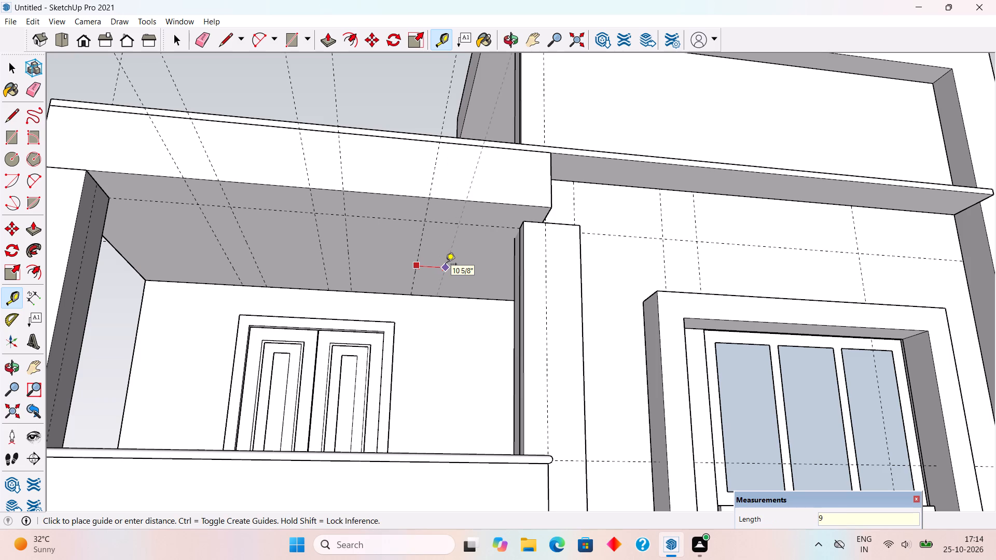
{"action": "key", "text": "shift+quotedbl"}
{"action": "key", "text": "Return"}
{"action": "key", "text": "space"}
{"action": "scroll", "coordinate": [442, 268], "scroll_direction": "up", "scroll_amount": 4}
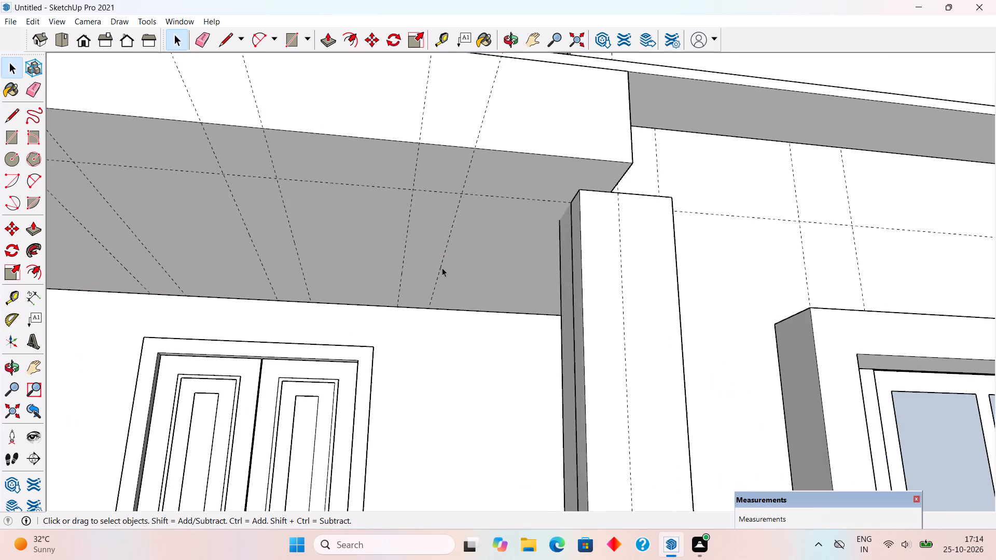
Select the six guides running front to back on the balcony ceiling and move them 9" away from the tower.
{"action": "scroll", "coordinate": [442, 268], "scroll_direction": "down", "scroll_amount": 5}
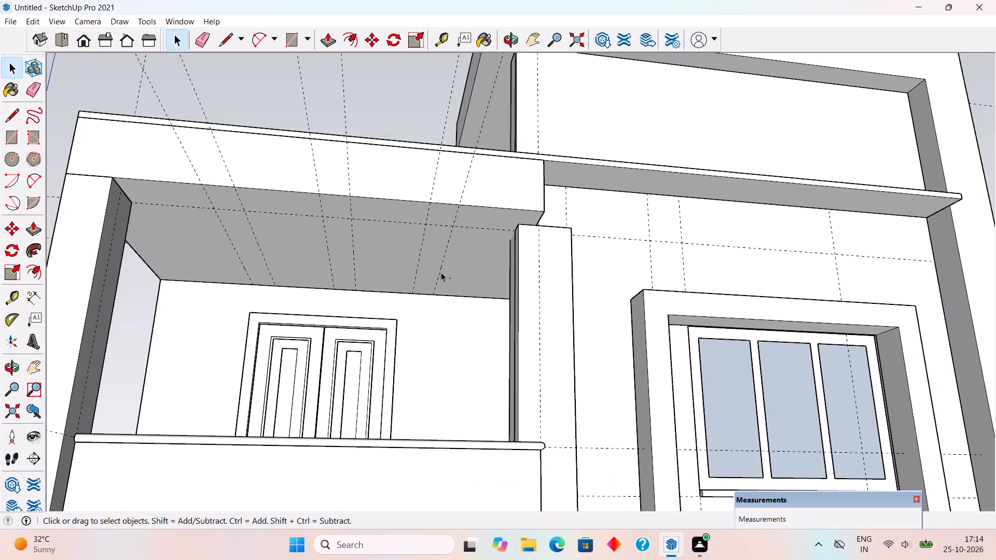
{"action": "left_click", "coordinate": [442, 272], "text": "ctrl"}
{"action": "key", "text": "space"}
{"action": "left_click", "coordinate": [405, 230]}
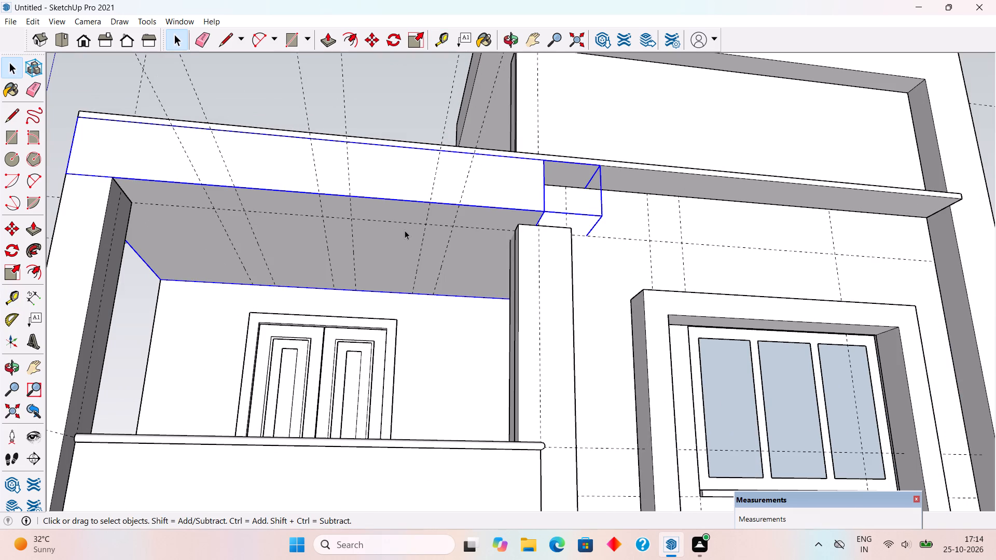
{"action": "scroll", "coordinate": [412, 244], "scroll_direction": "up", "scroll_amount": 4}
{"action": "scroll", "coordinate": [412, 244], "scroll_direction": "down", "scroll_amount": 3}
{"action": "left_click", "coordinate": [387, 95]}
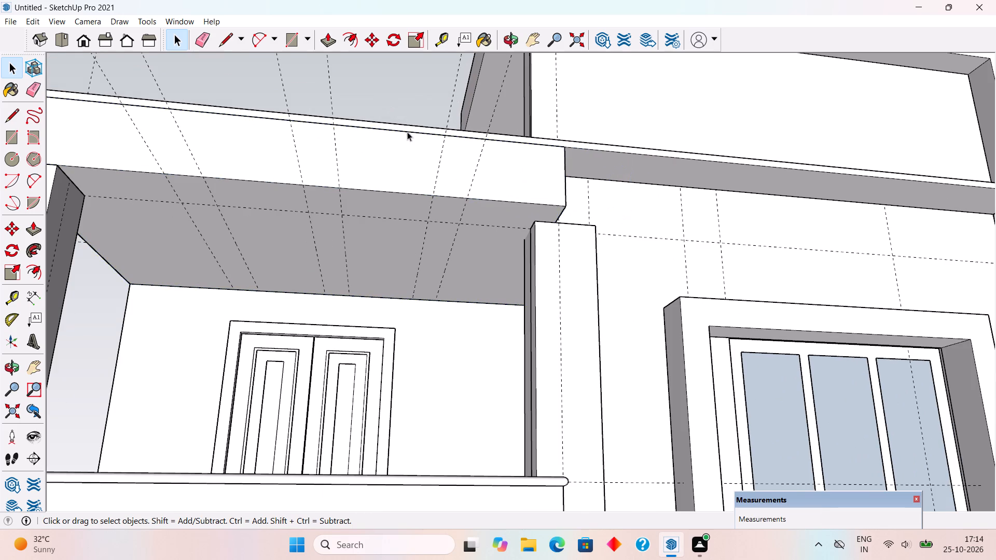
{"action": "scroll", "coordinate": [433, 181], "scroll_direction": "up", "scroll_amount": 2}
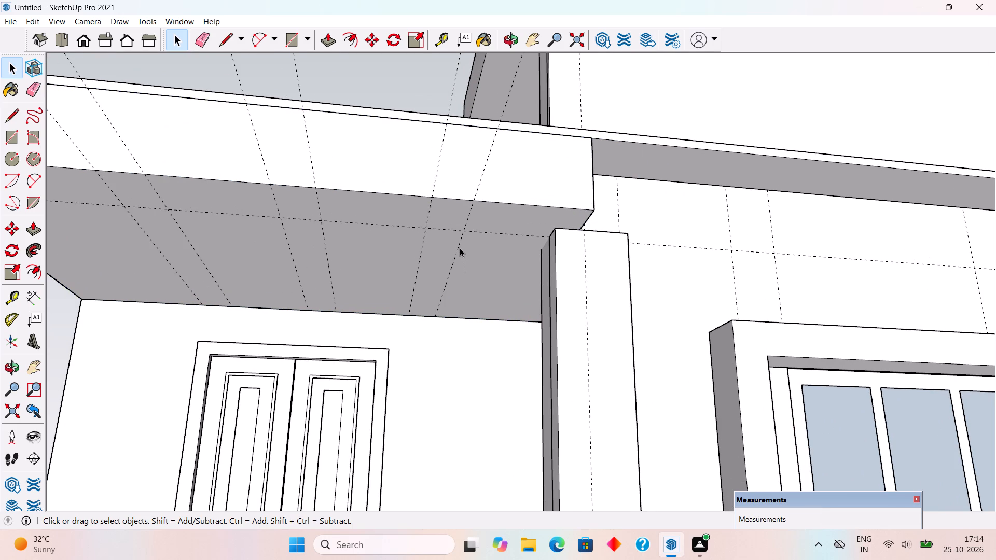
{"action": "left_click", "coordinate": [460, 248]}
{"action": "left_click", "coordinate": [419, 263], "text": "ctrl"}
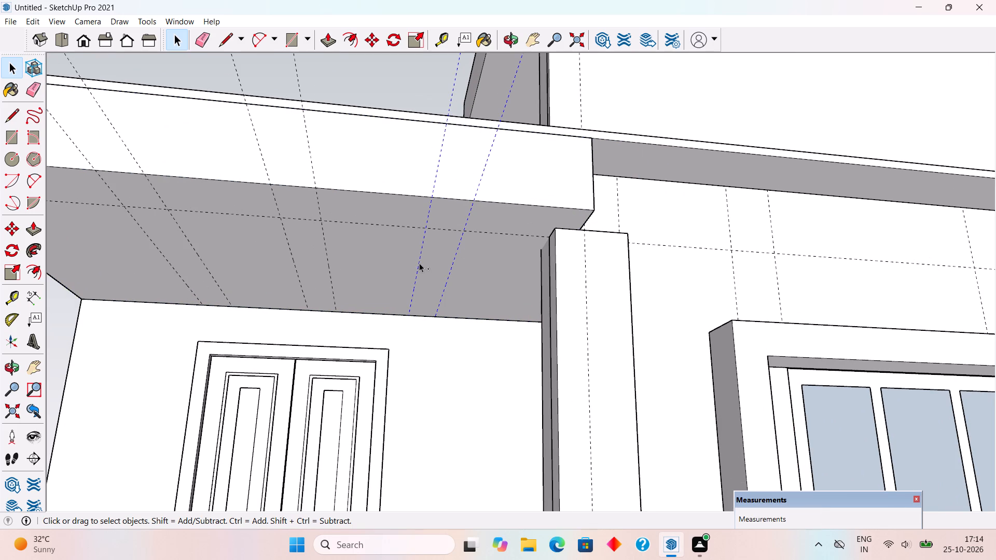
{"action": "left_click", "coordinate": [329, 272], "text": "ctrl"}
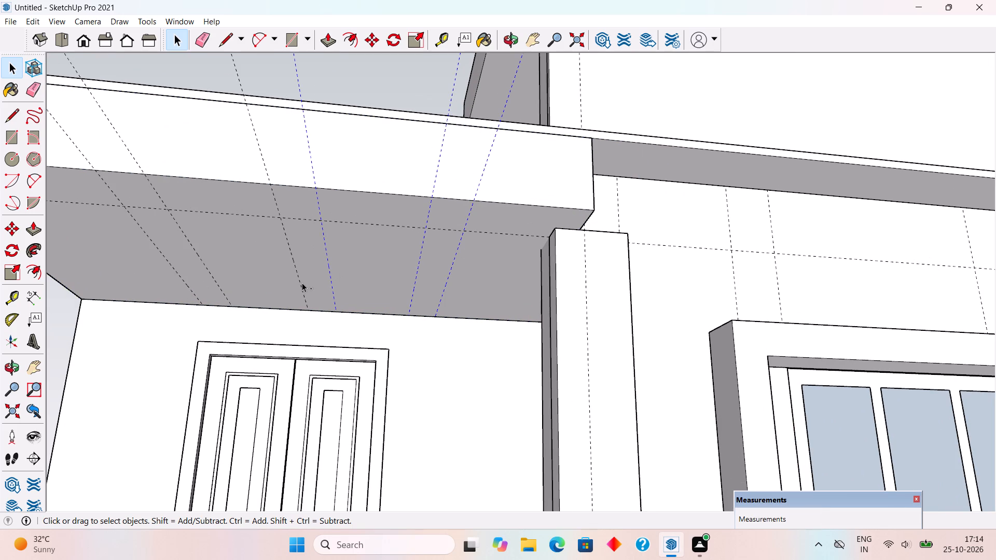
{"action": "left_click", "coordinate": [301, 286], "text": "ctrl"}
{"action": "left_click", "coordinate": [217, 283], "text": "ctrl"}
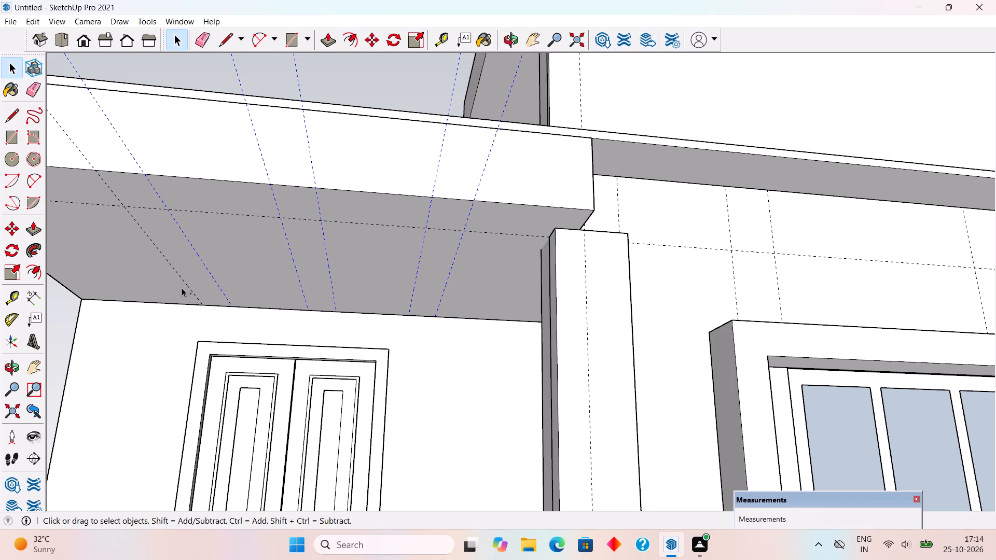
{"action": "left_click", "coordinate": [184, 283], "text": "ctrl"}
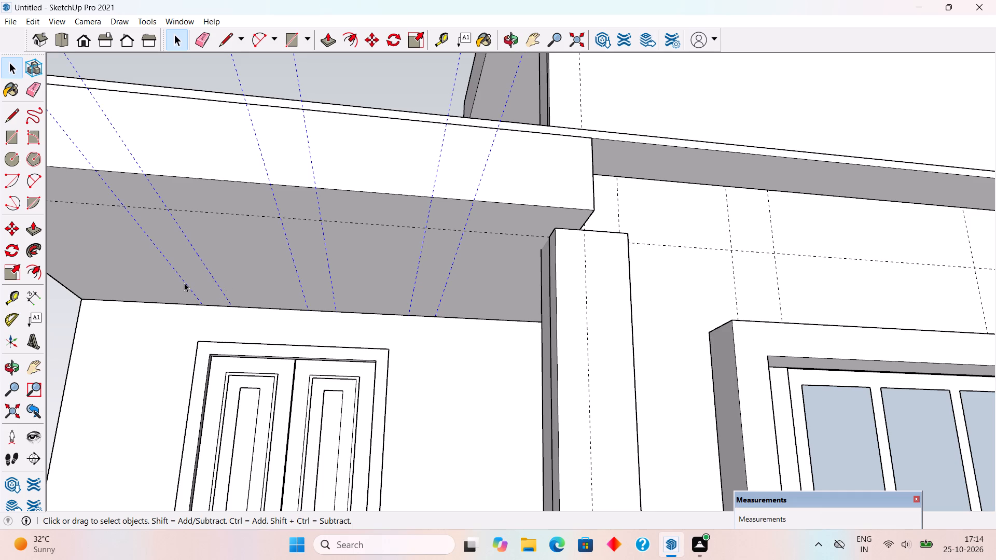
{"action": "key", "text": "m"}
{"action": "left_click", "coordinate": [188, 279]}
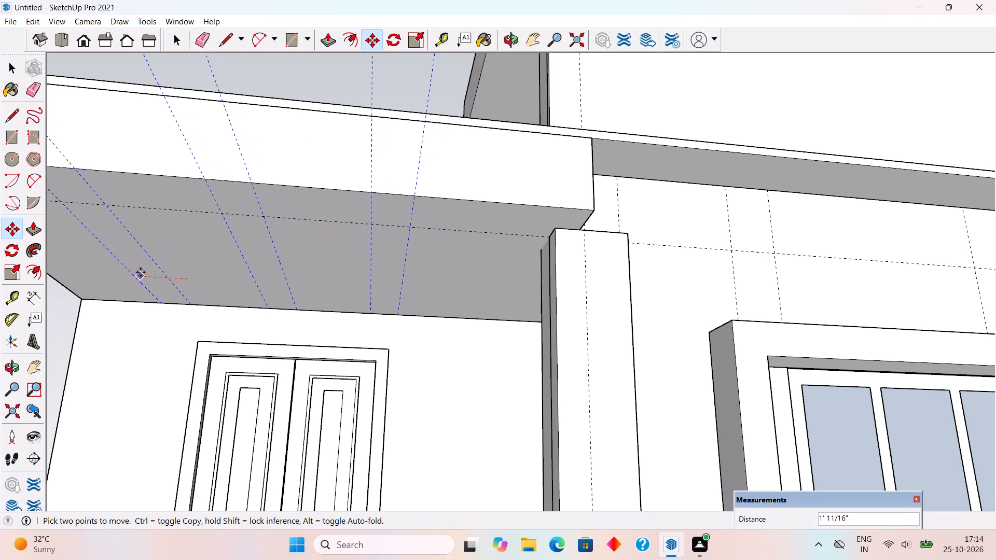
{"action": "type", "text": "9\""}
{"action": "key", "text": "Return"}
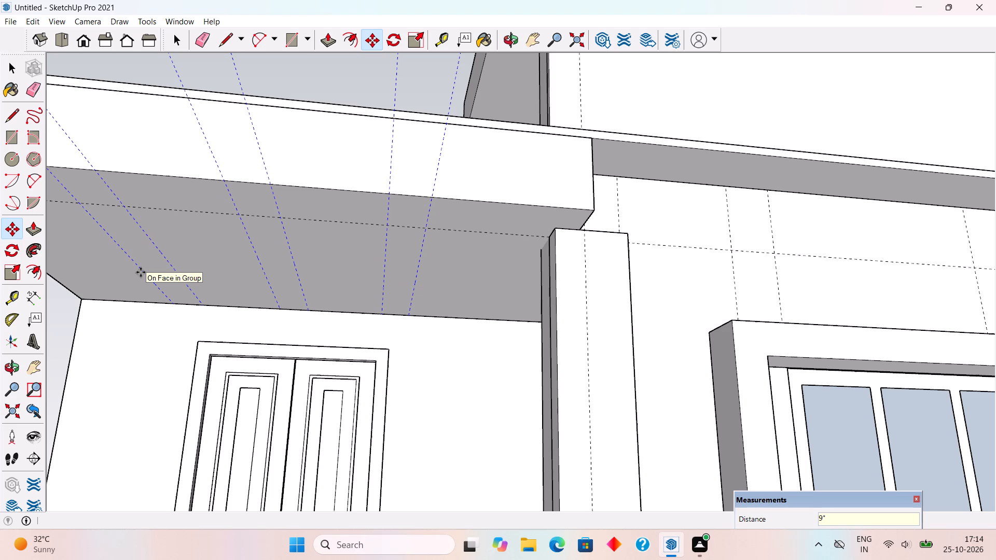
{"action": "key", "text": "space"}
{"action": "scroll", "coordinate": [156, 263], "scroll_direction": "down", "scroll_amount": 6}
{"action": "scroll", "coordinate": [192, 223], "scroll_direction": "down", "scroll_amount": 3}
{"action": "left_click", "coordinate": [208, 175]}
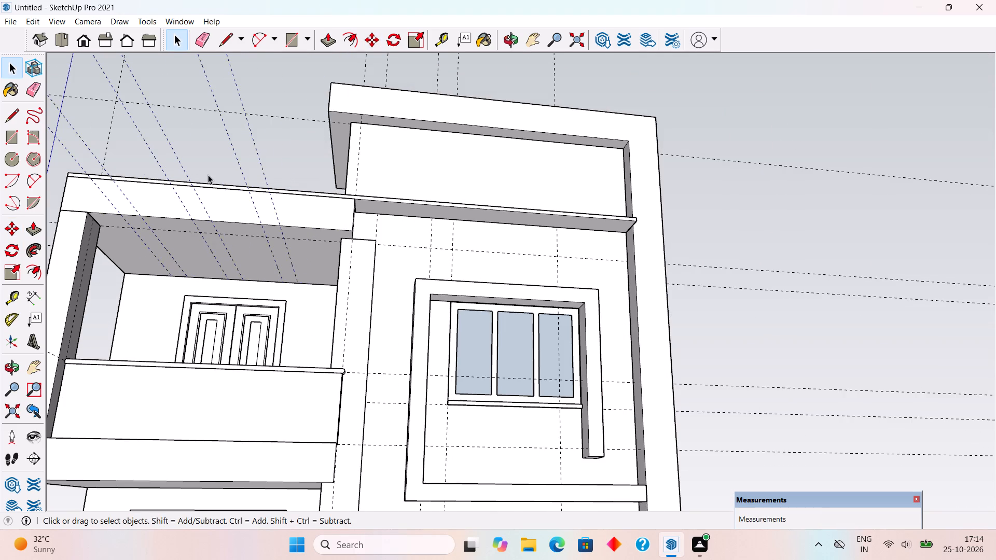
Add two lengthwise ceiling guides, one just behind the existing front guide and one 2' in from the back wall edge.
{"action": "middle_click_drag", "start_coordinate": [261, 232], "coordinate": [294, 138]}
{"action": "scroll", "coordinate": [204, 181], "scroll_direction": "up", "scroll_amount": 3}
{"action": "middle_click_drag", "start_coordinate": [188, 231], "coordinate": [212, 277]}
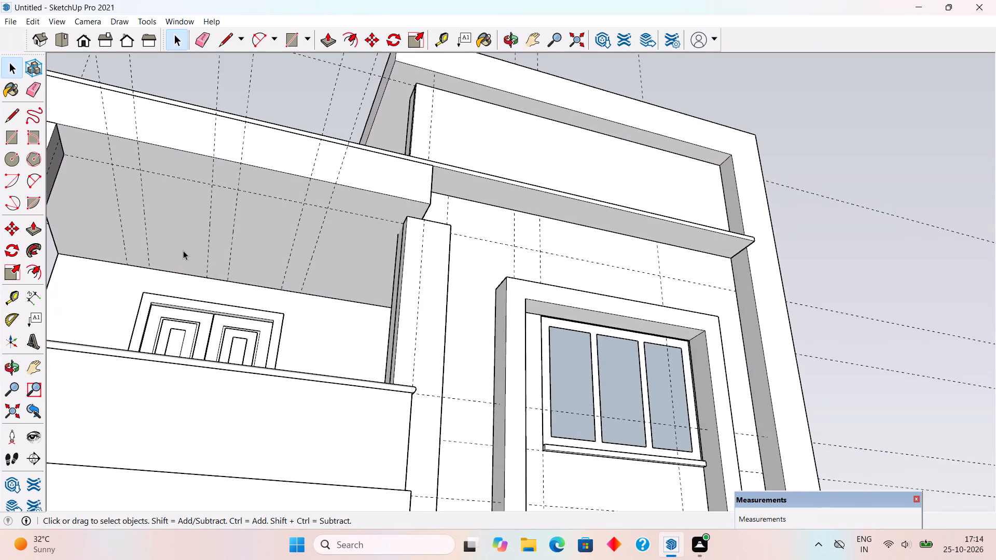
{"action": "scroll", "coordinate": [183, 250], "scroll_direction": "down", "scroll_amount": 5}
{"action": "middle_click_drag", "start_coordinate": [198, 273], "coordinate": [414, 330]}
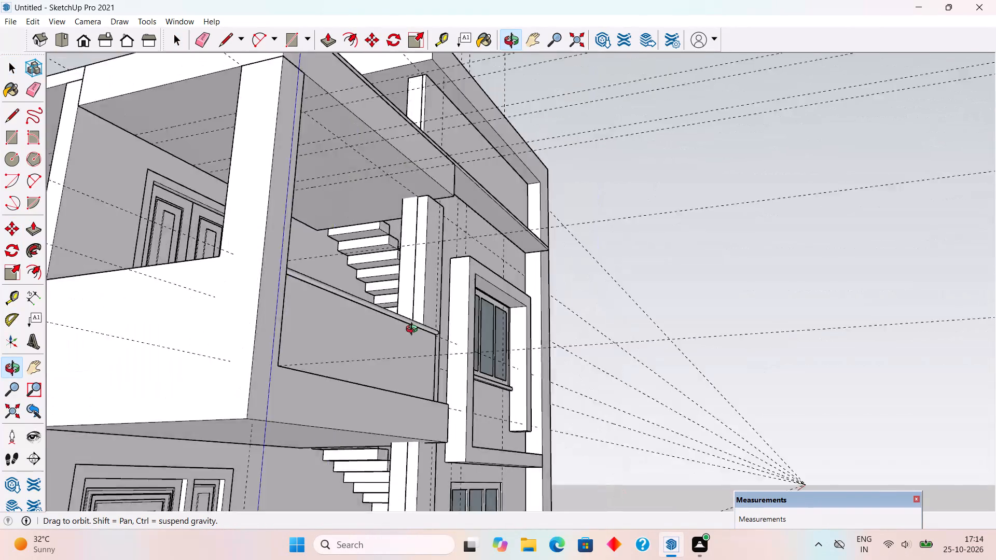
{"action": "middle_click_drag", "start_coordinate": [414, 330], "coordinate": [333, 326]}
{"action": "scroll", "coordinate": [323, 324], "scroll_direction": "down", "scroll_amount": 3}
{"action": "middle_click_drag", "start_coordinate": [281, 289], "coordinate": [132, 273]}
{"action": "scroll", "coordinate": [192, 227], "scroll_direction": "up", "scroll_amount": 6}
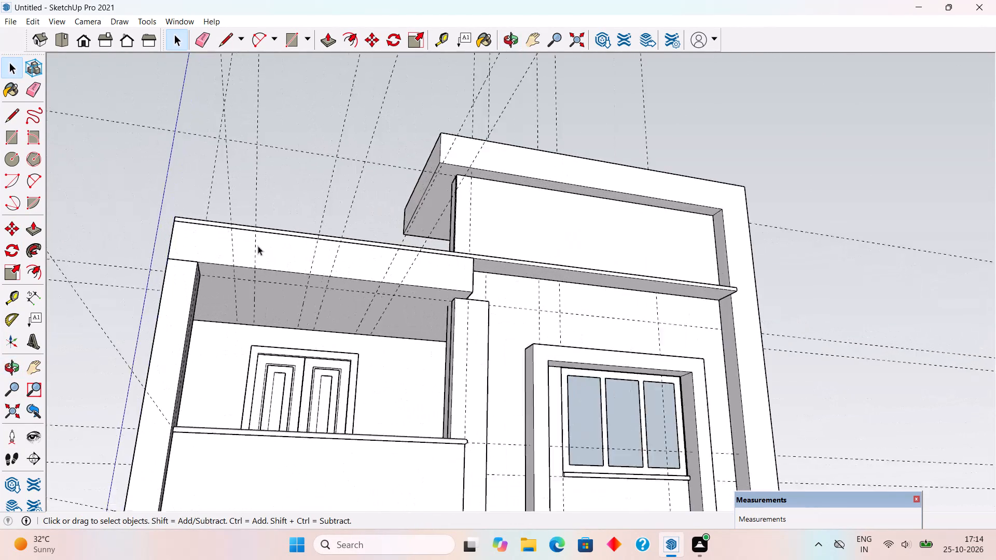
{"action": "scroll", "coordinate": [258, 246], "scroll_direction": "up", "scroll_amount": 6}
{"action": "scroll", "coordinate": [317, 359], "scroll_direction": "up", "scroll_amount": 1}
{"action": "middle_click_drag", "start_coordinate": [317, 359], "coordinate": [313, 332]}
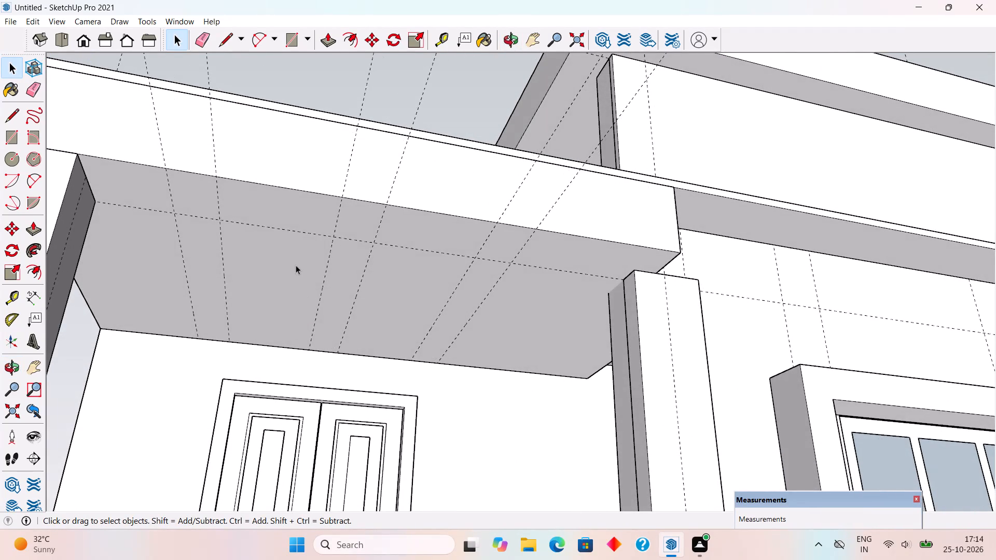
{"action": "scroll", "coordinate": [295, 262], "scroll_direction": "up", "scroll_amount": 1}
{"action": "key", "text": "t"}
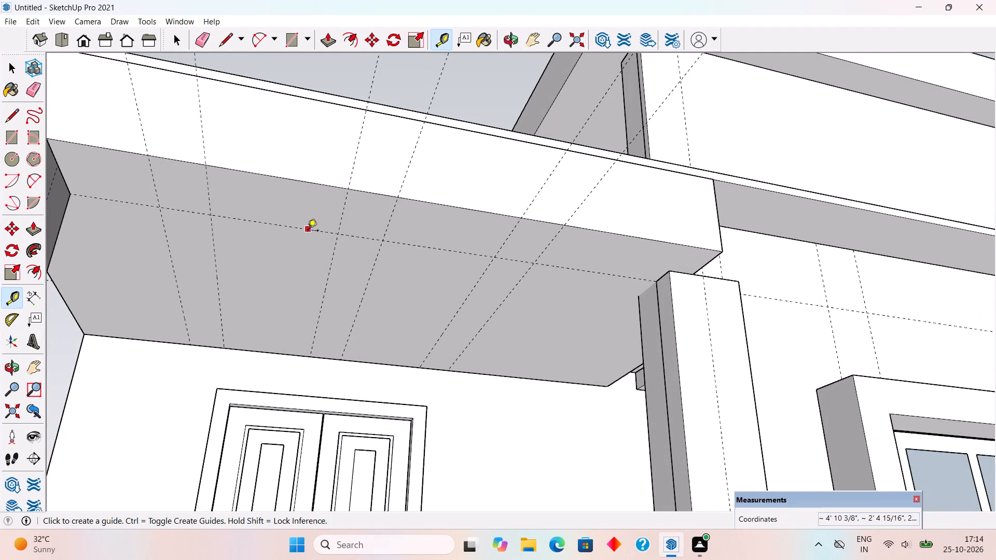
{"action": "left_click", "coordinate": [308, 231]}
{"action": "left_click", "coordinate": [301, 254]}
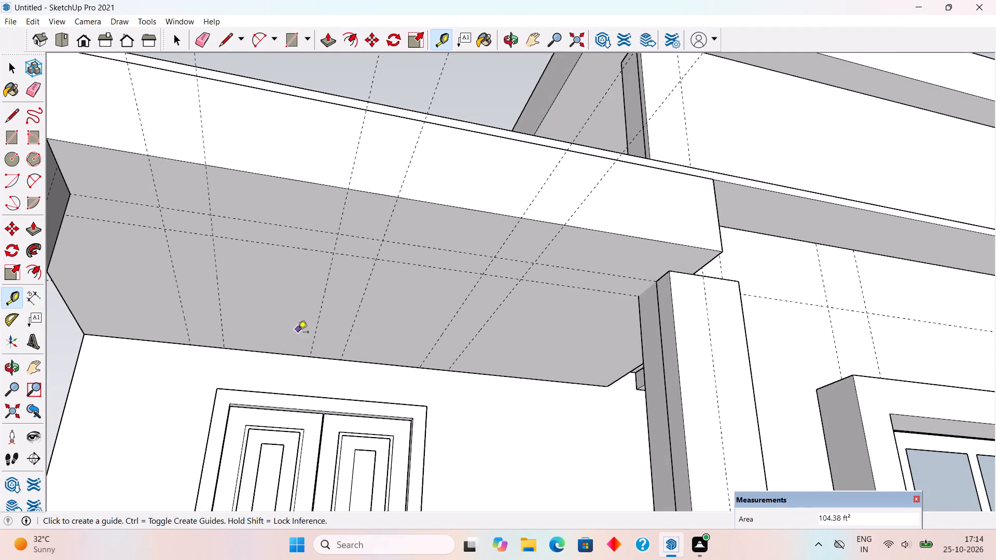
{"action": "left_click", "coordinate": [284, 355]}
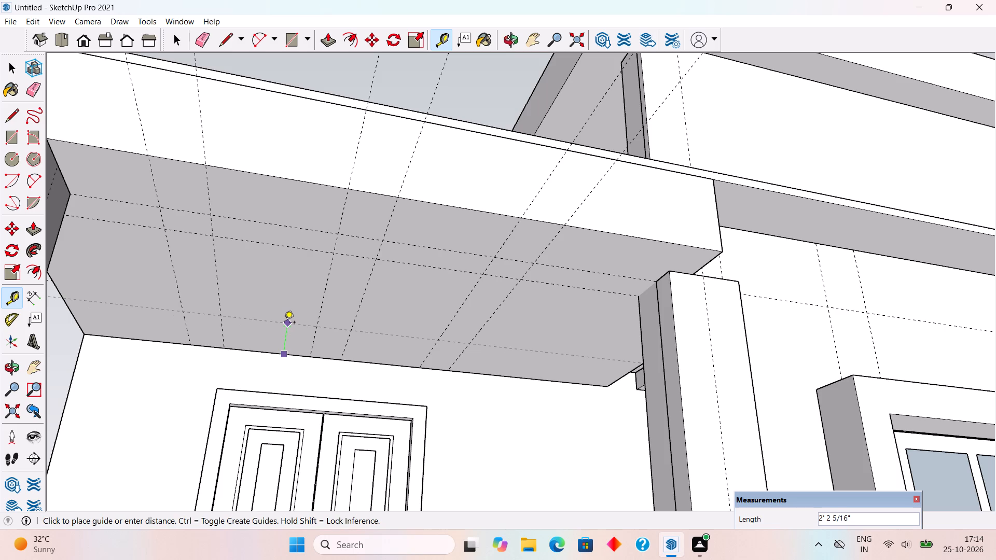
{"action": "type", "text": "2'"}
{"action": "key", "text": "Return"}
{"action": "key", "text": "b"}
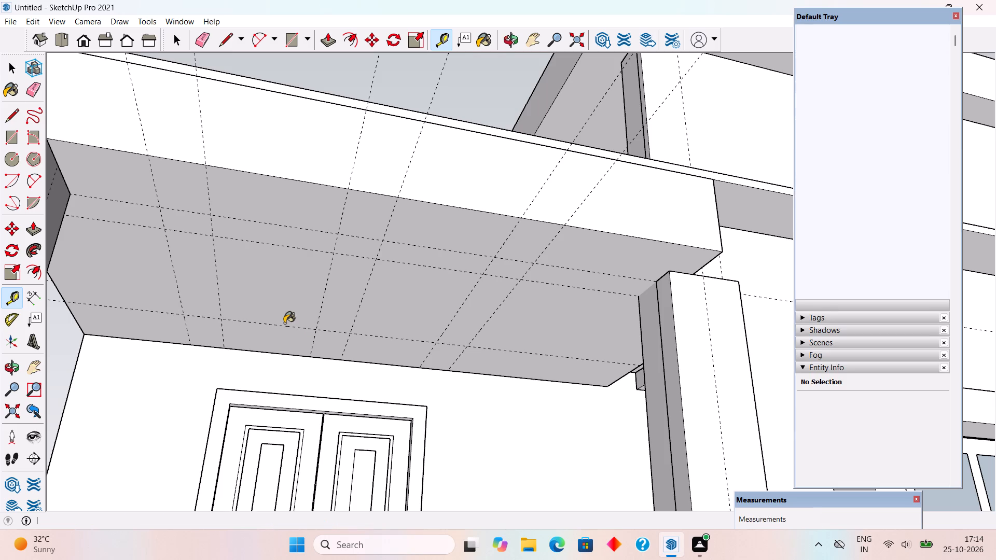
Inside the balcony beam and slab group, draw three 4' by 9" rectangles on the ceiling between the paired guides.
{"action": "key", "text": "space"}
{"action": "triple_click", "coordinate": [284, 306]}
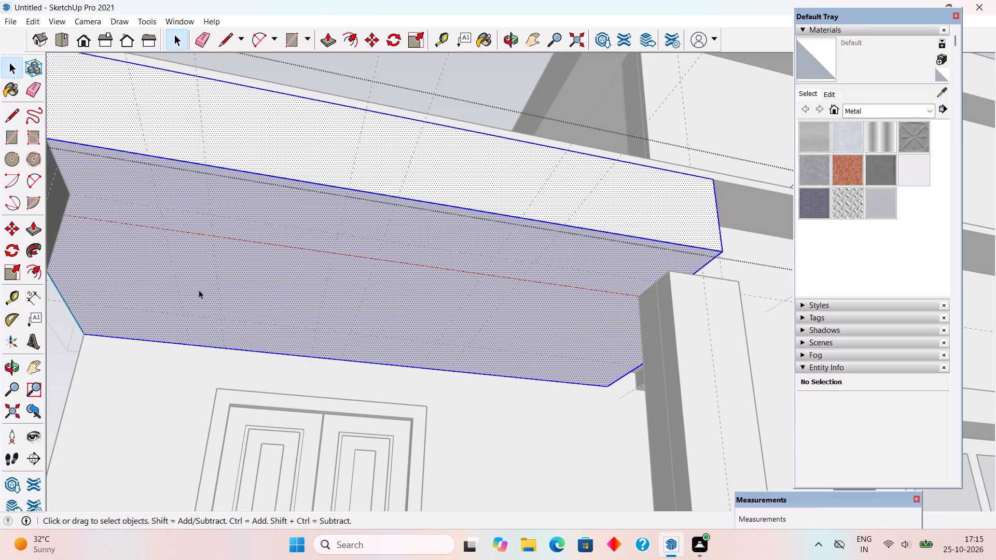
{"action": "scroll", "coordinate": [164, 271], "scroll_direction": "up", "scroll_amount": 1}
{"action": "middle_click_drag", "start_coordinate": [163, 268], "coordinate": [174, 201]}
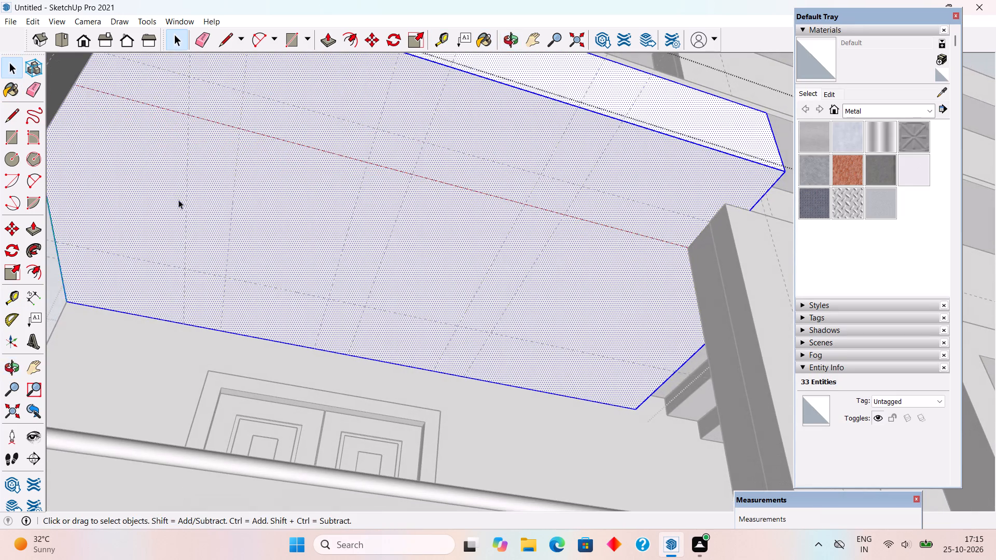
{"action": "middle_click_drag", "start_coordinate": [184, 209], "coordinate": [206, 221]}
{"action": "key", "text": "r"}
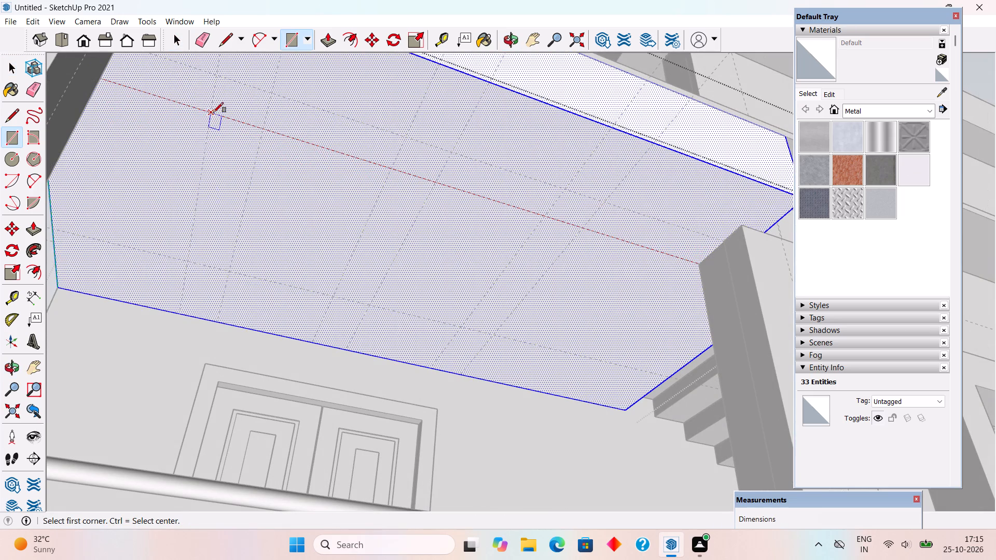
{"action": "left_click", "coordinate": [213, 113]}
{"action": "left_click", "coordinate": [232, 272]}
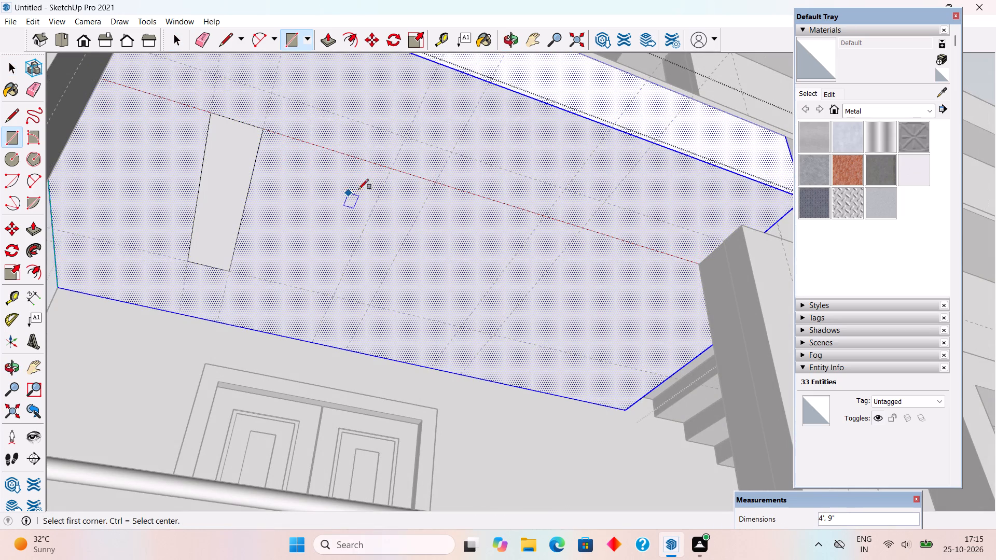
{"action": "left_click", "coordinate": [395, 169]}
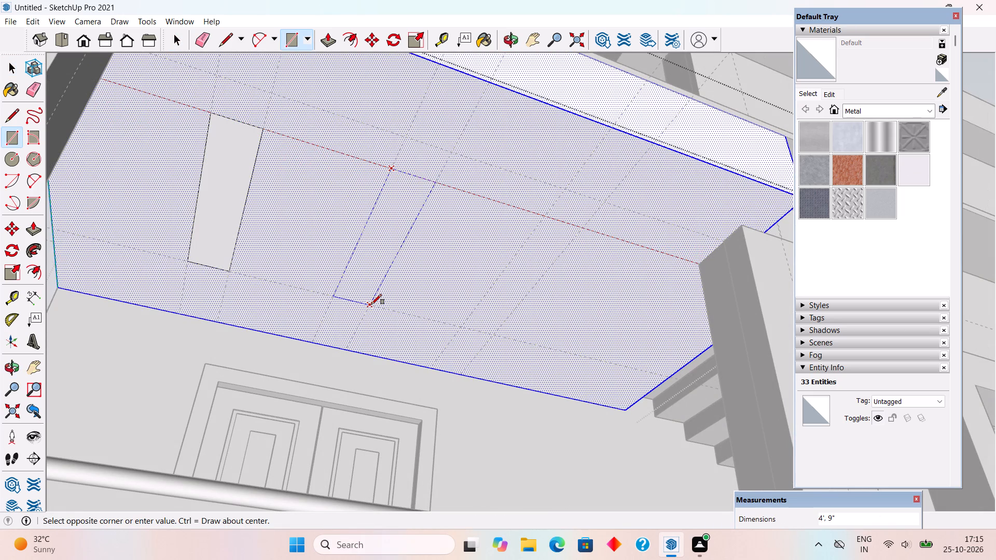
{"action": "left_click", "coordinate": [371, 304]}
{"action": "left_click", "coordinate": [546, 220]}
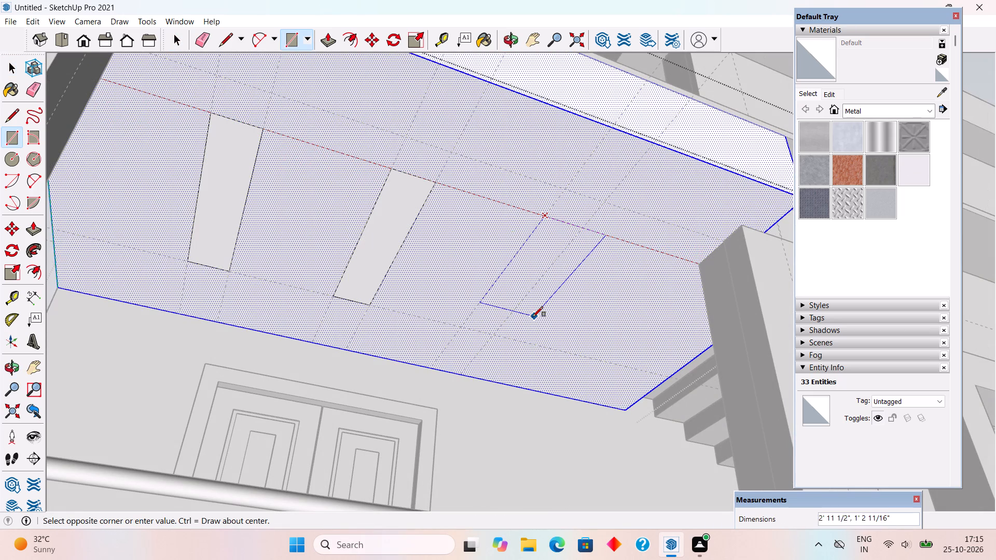
{"action": "left_click", "coordinate": [496, 335]}
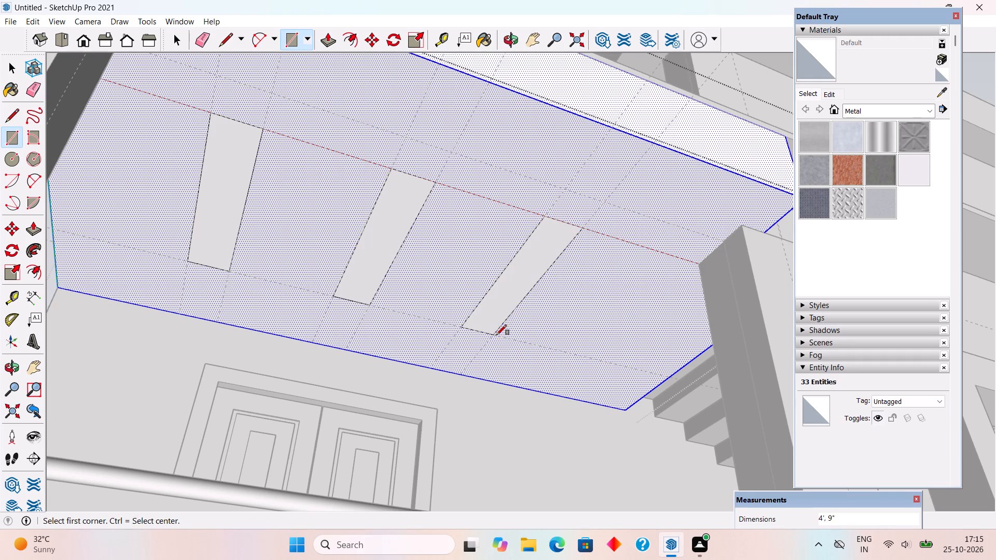
{"action": "key", "text": "space"}
Push/Pull the rectangular strip nearest the tower up into the balcony ceiling slab.
{"action": "scroll", "coordinate": [496, 335], "scroll_direction": "down", "scroll_amount": 3}
{"action": "scroll", "coordinate": [500, 314], "scroll_direction": "up", "scroll_amount": 4}
{"action": "left_click", "coordinate": [500, 314]}
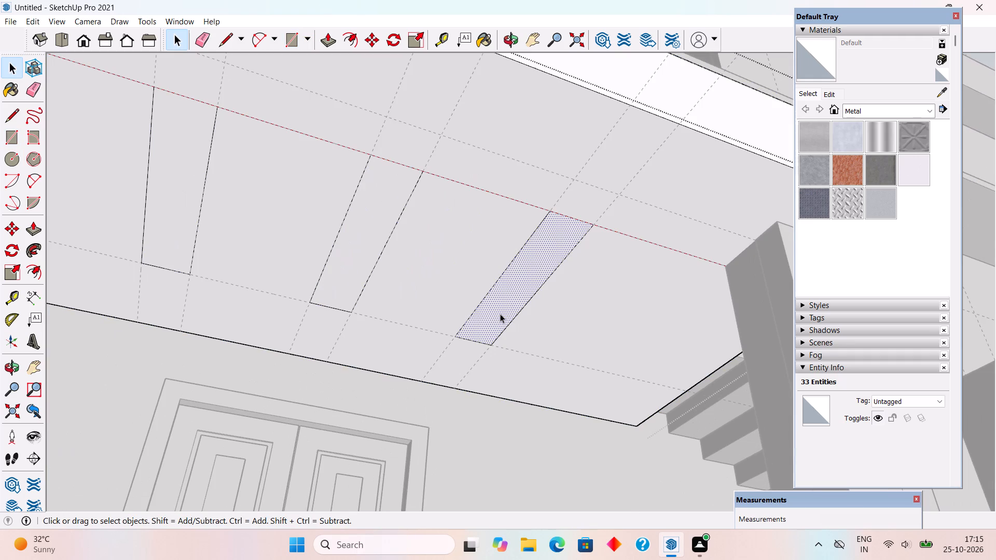
{"action": "key", "text": "p"}
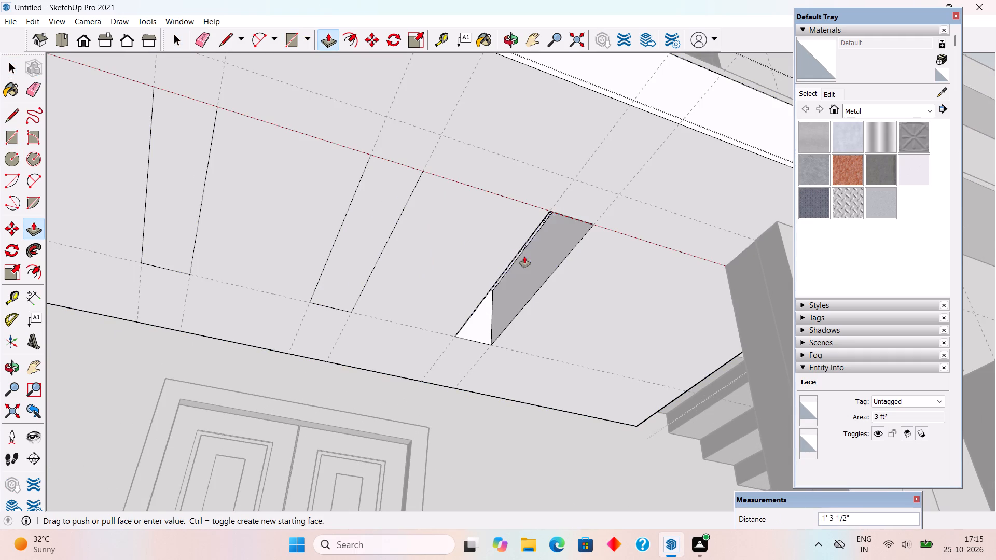